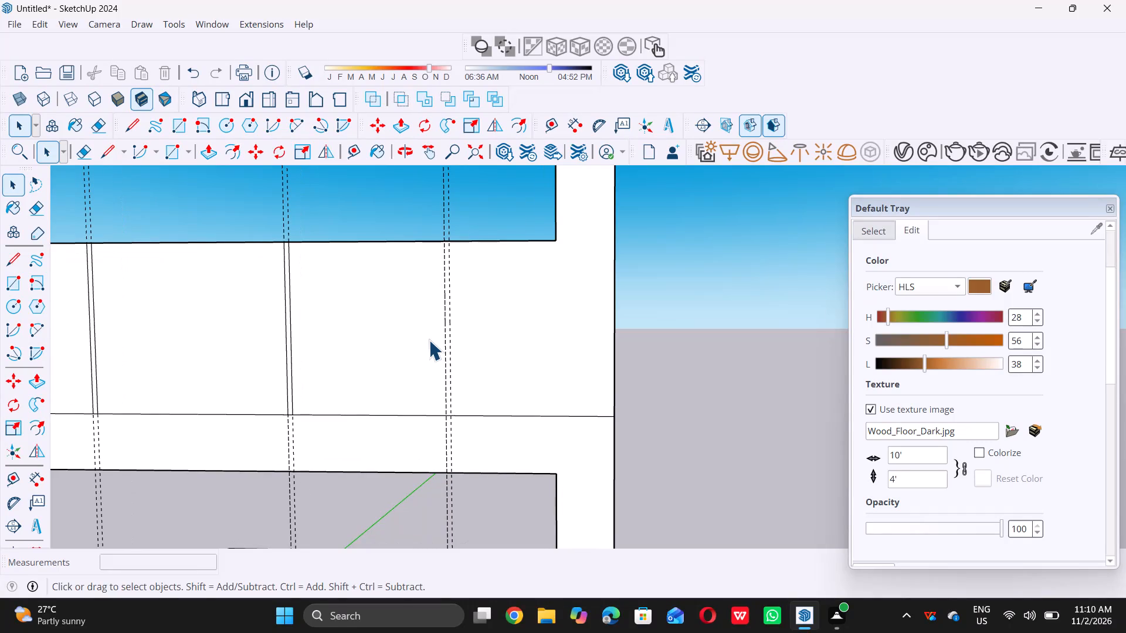
Draw a 1" by 3' vertical rectangle between the rightmost pair of guides on the frame's upper crossbar.
key(r)
scroll(443, 254, up, 2)
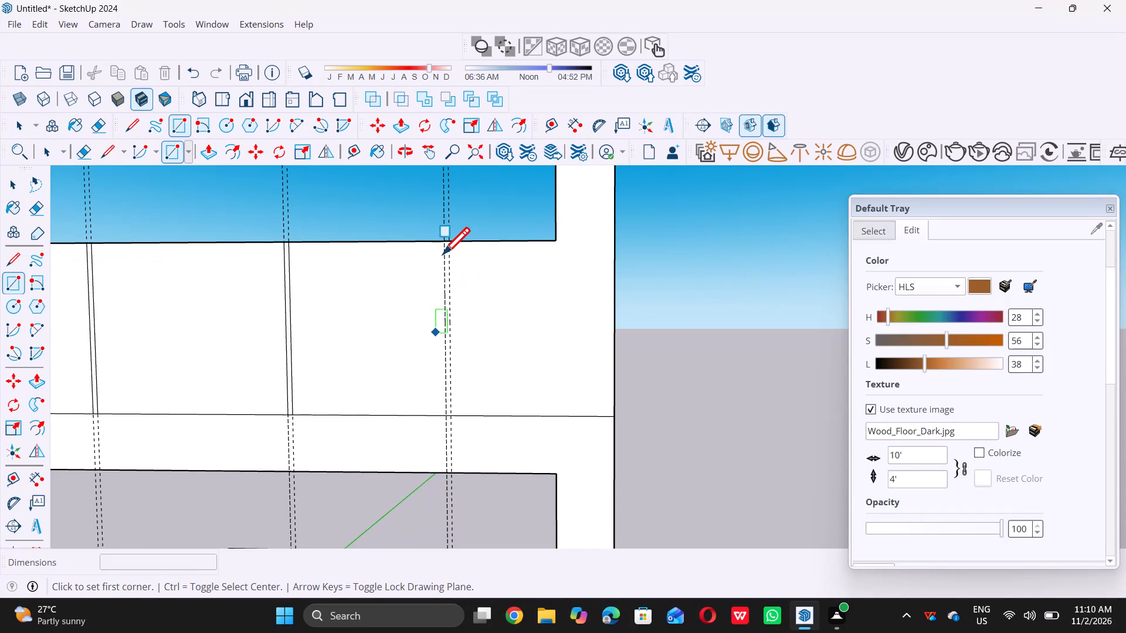
scroll(443, 254, up, 12)
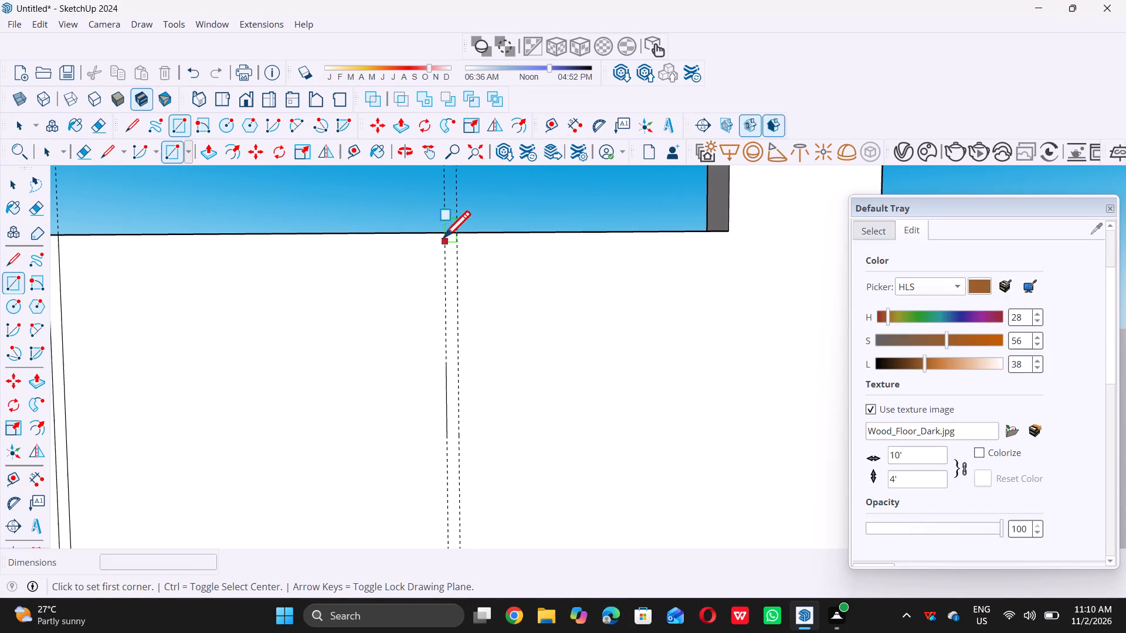
double_click(443, 234)
scroll(443, 234, down, 13)
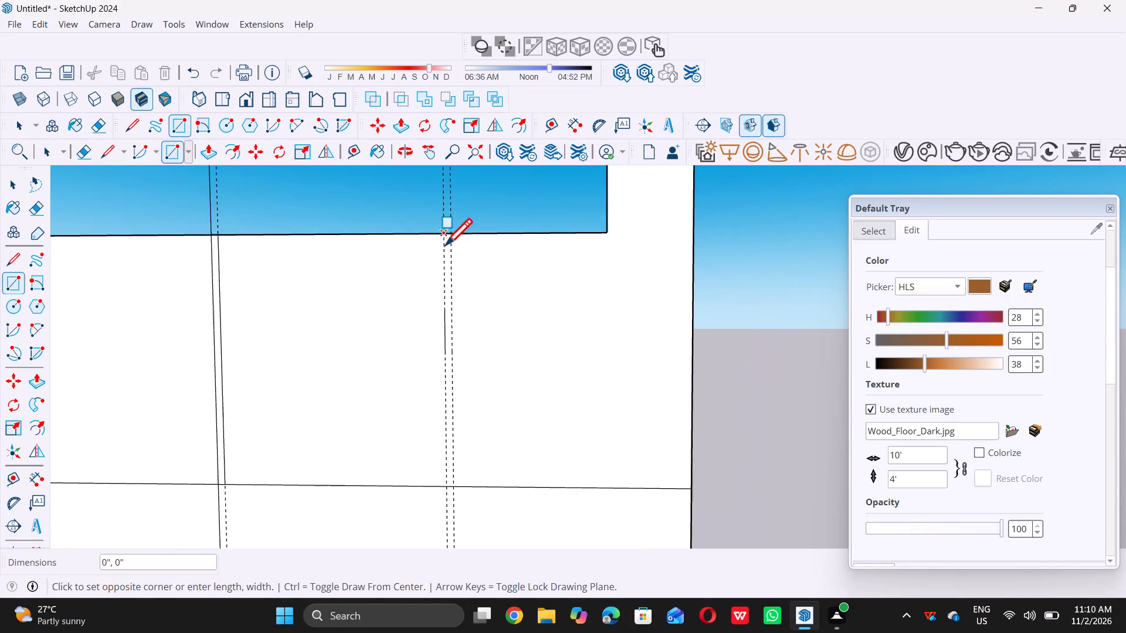
scroll(445, 245, down, 4)
scroll(418, 386, up, 13)
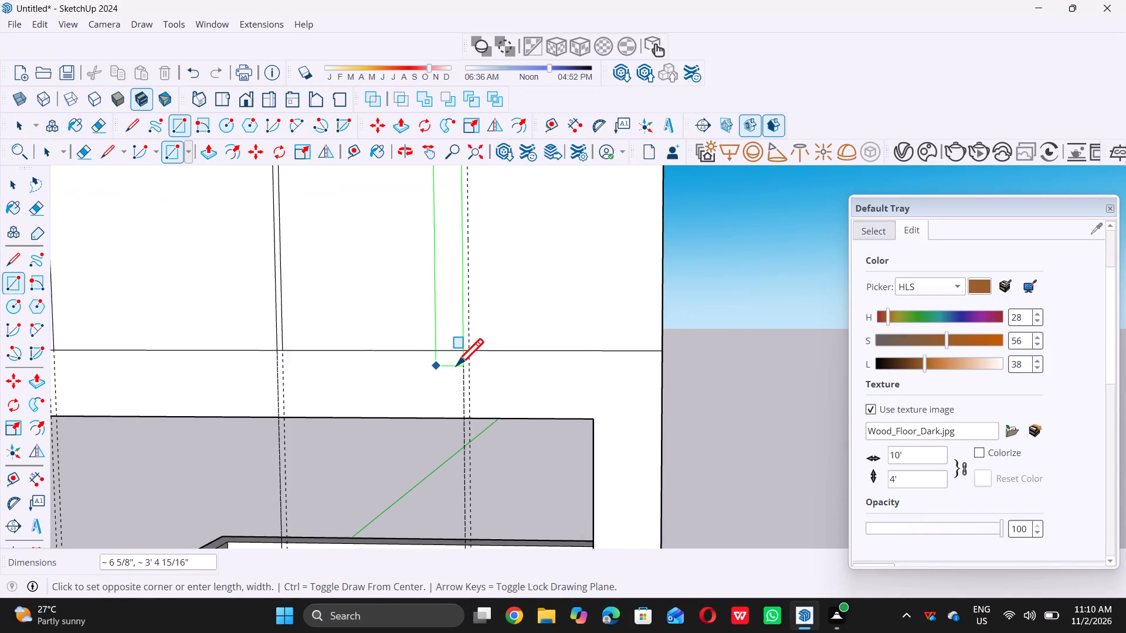
scroll(476, 350, up, 15)
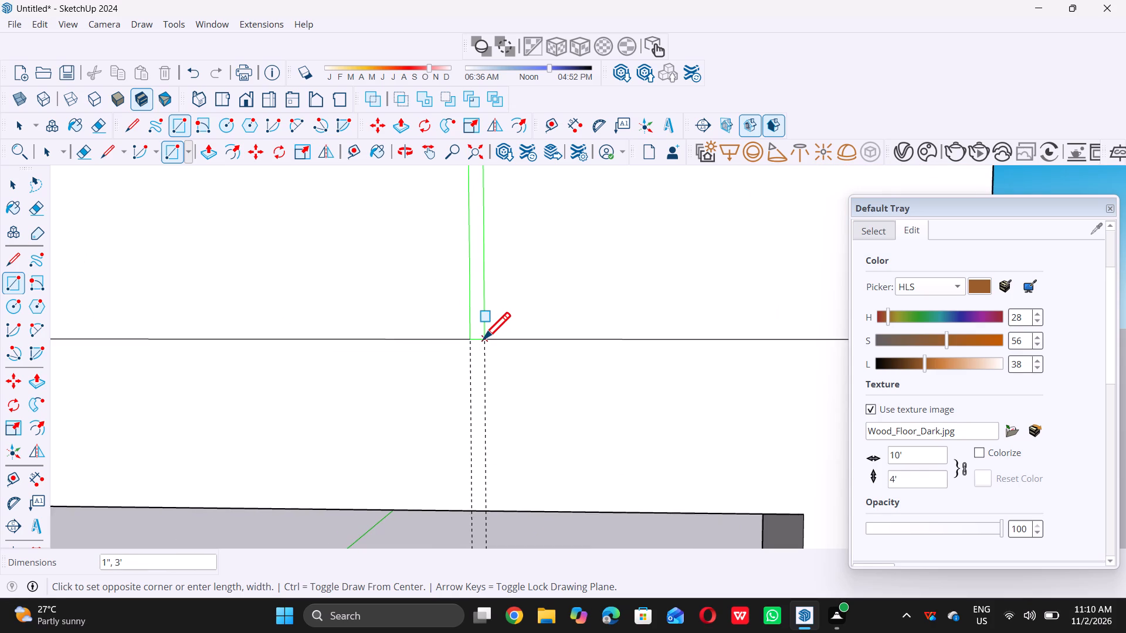
double_click(489, 337)
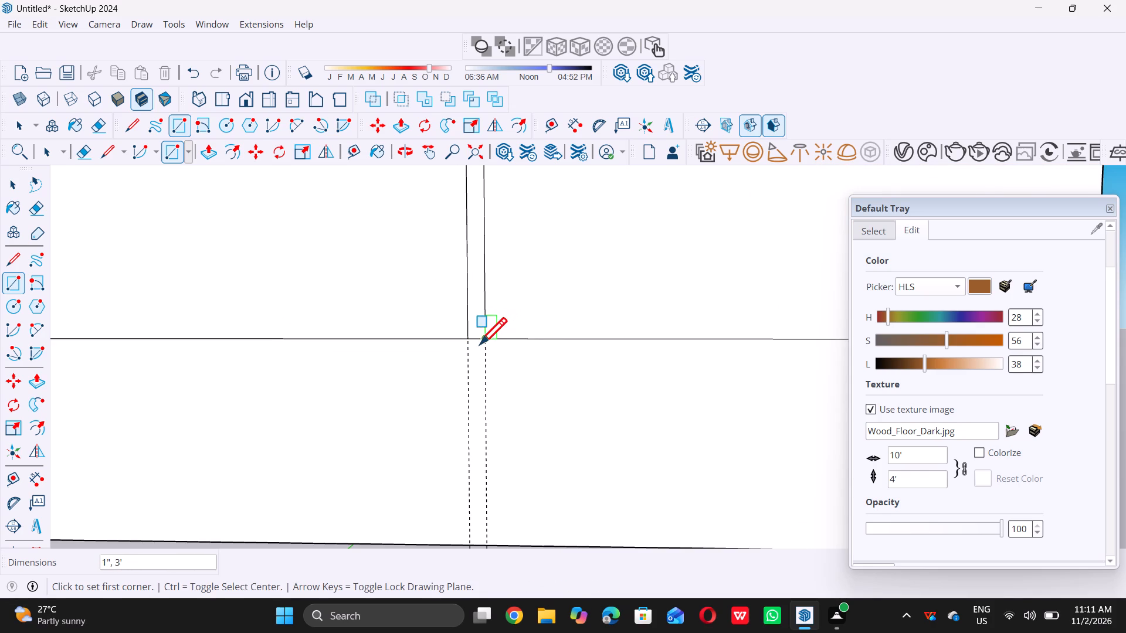
key(space)
Delete all the guide lines in the model.
scroll(480, 348, down, 20)
scroll(480, 348, down, 10)
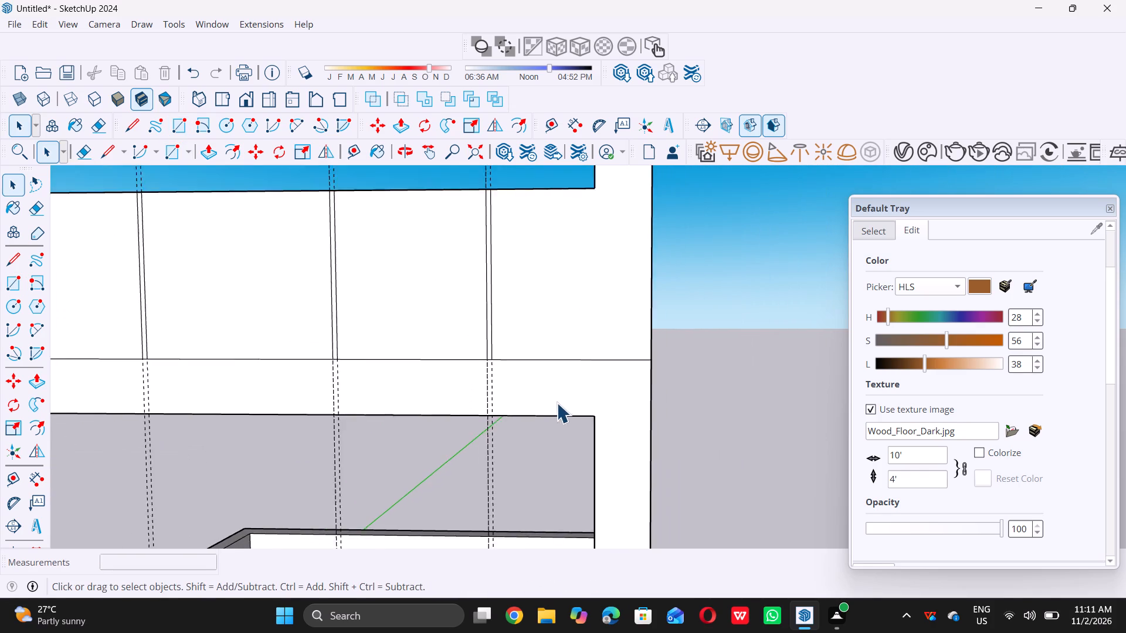
scroll(557, 403, down, 20)
scroll(557, 403, down, 3)
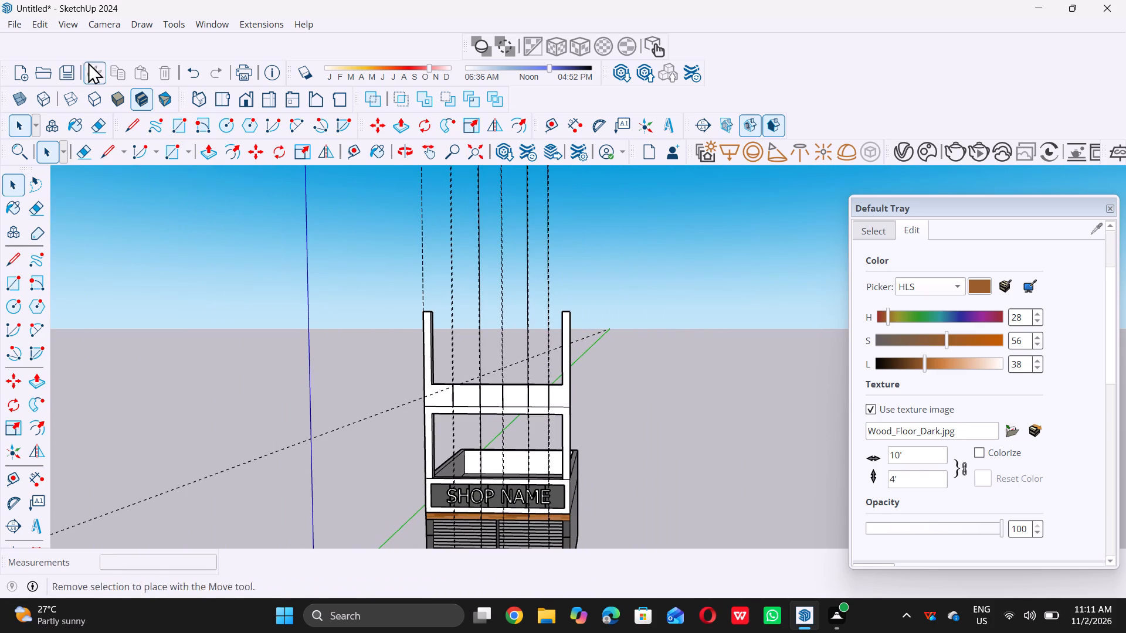
double_click(35, 23)
double_click(35, 23)
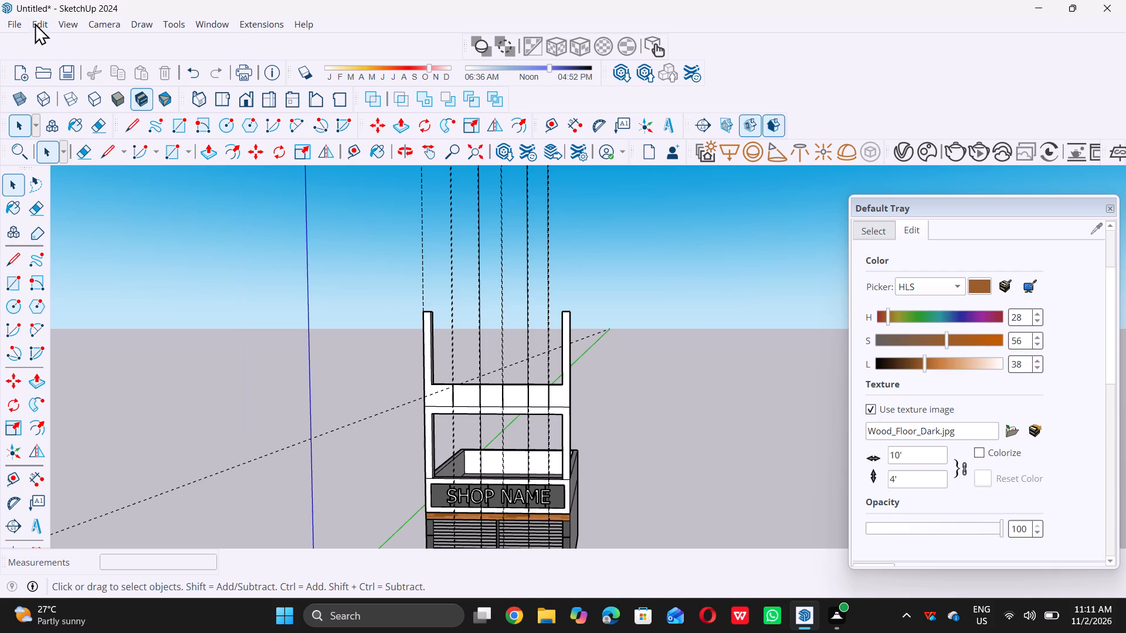
click(35, 24)
double_click(70, 173)
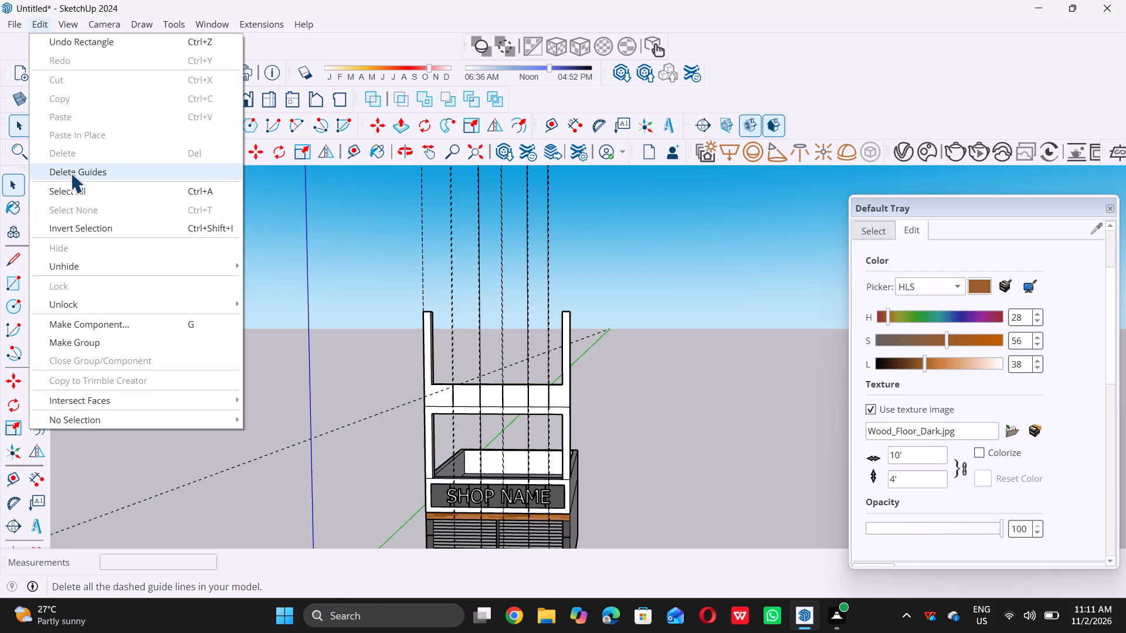
Push/Pull the leftmost narrow vertical strip on the upper crossbar outward by 0.5".
middle_drag(431, 274, 375, 325)
scroll(375, 325, up, 1)
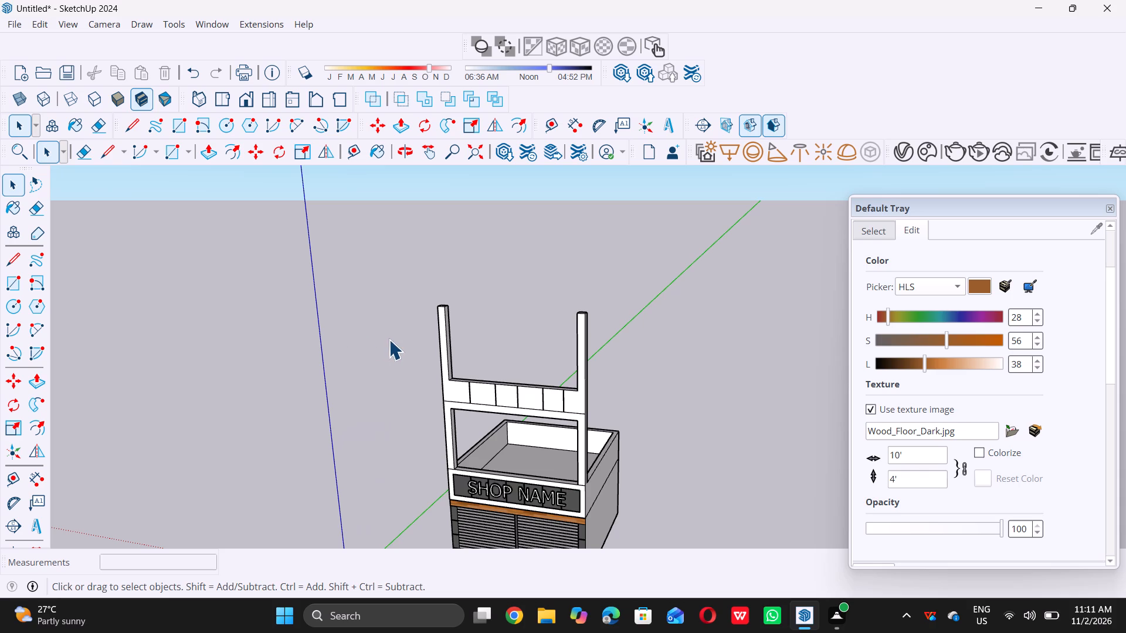
middle_drag(389, 340, 308, 370)
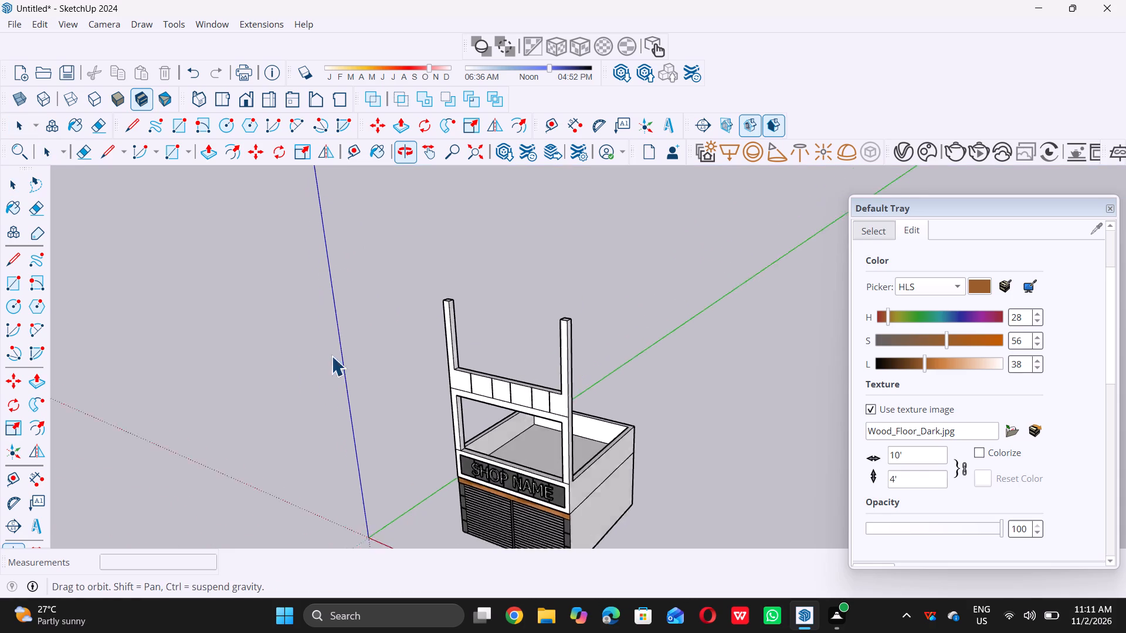
scroll(453, 285, up, 6)
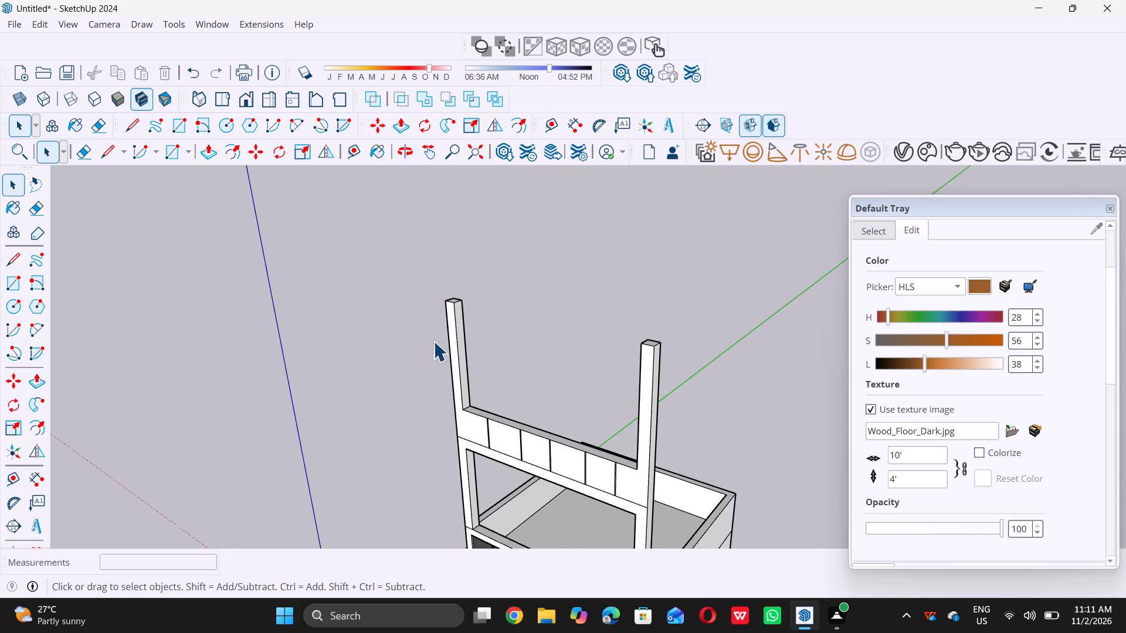
scroll(479, 371, down, 4)
scroll(511, 426, up, 3)
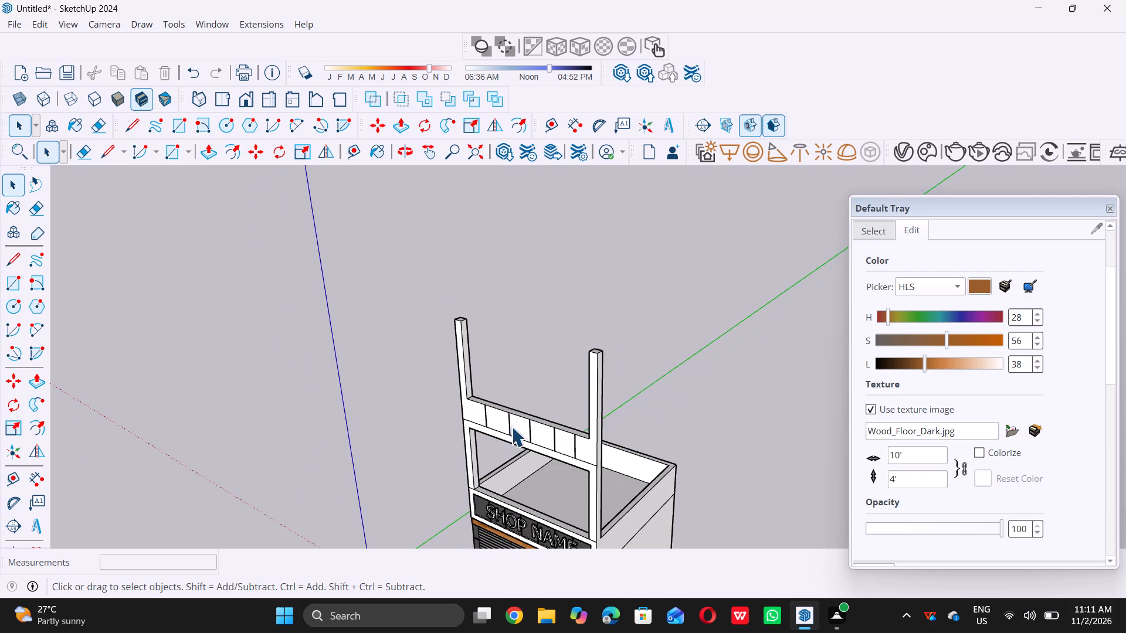
scroll(511, 427, up, 10)
scroll(468, 404, up, 11)
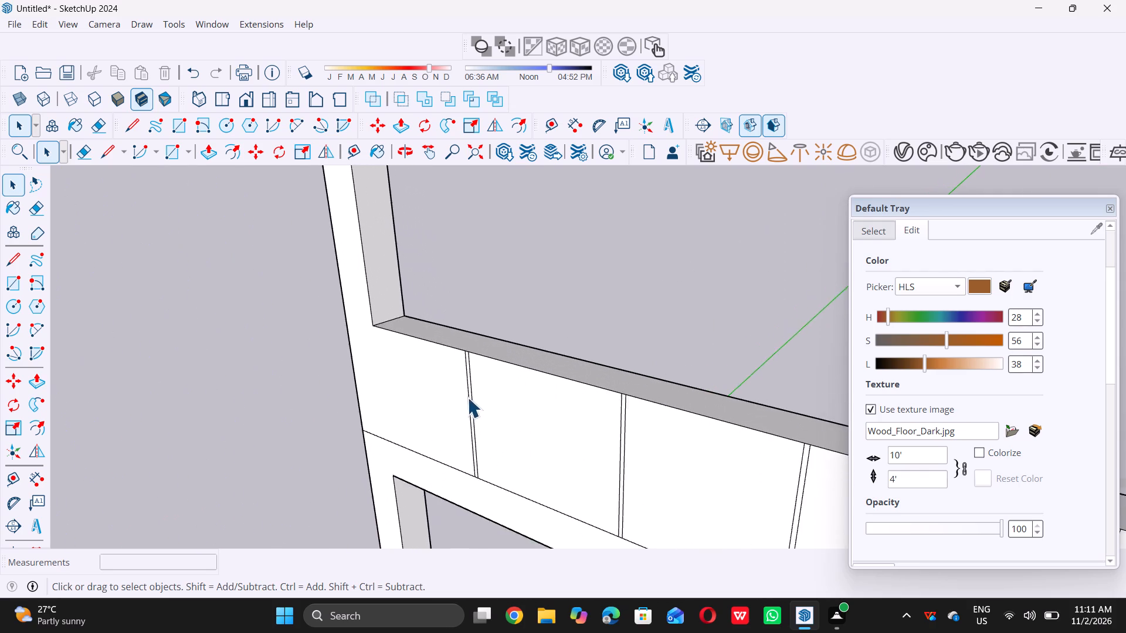
scroll(470, 396, up, 14)
triple_click(470, 392)
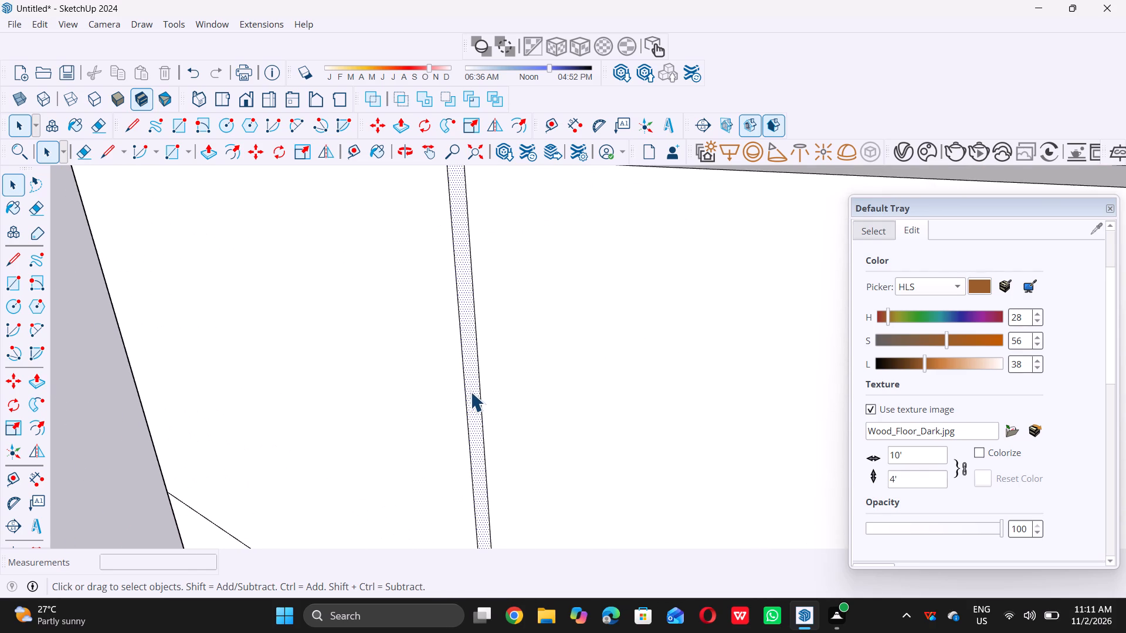
scroll(470, 392, down, 13)
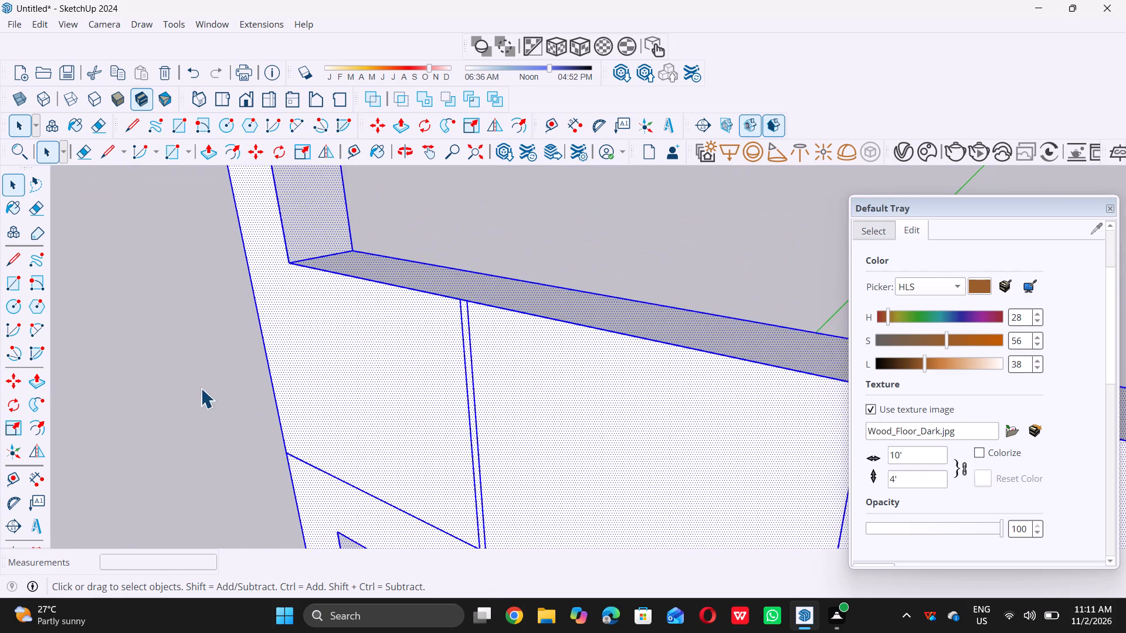
click(201, 389)
scroll(486, 396, up, 5)
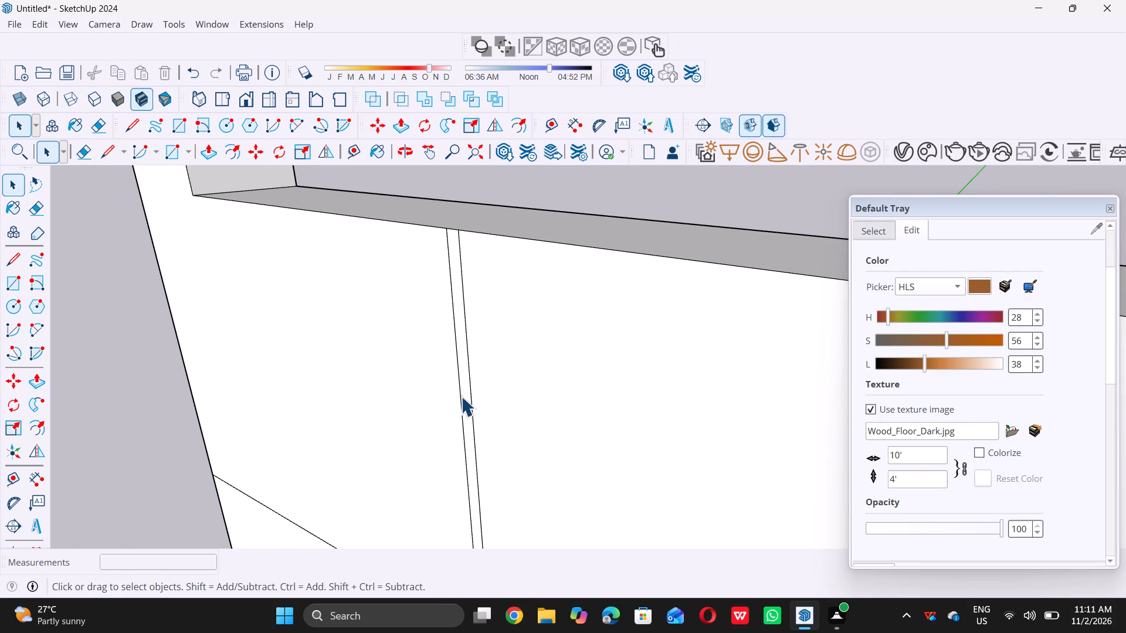
double_click(464, 393)
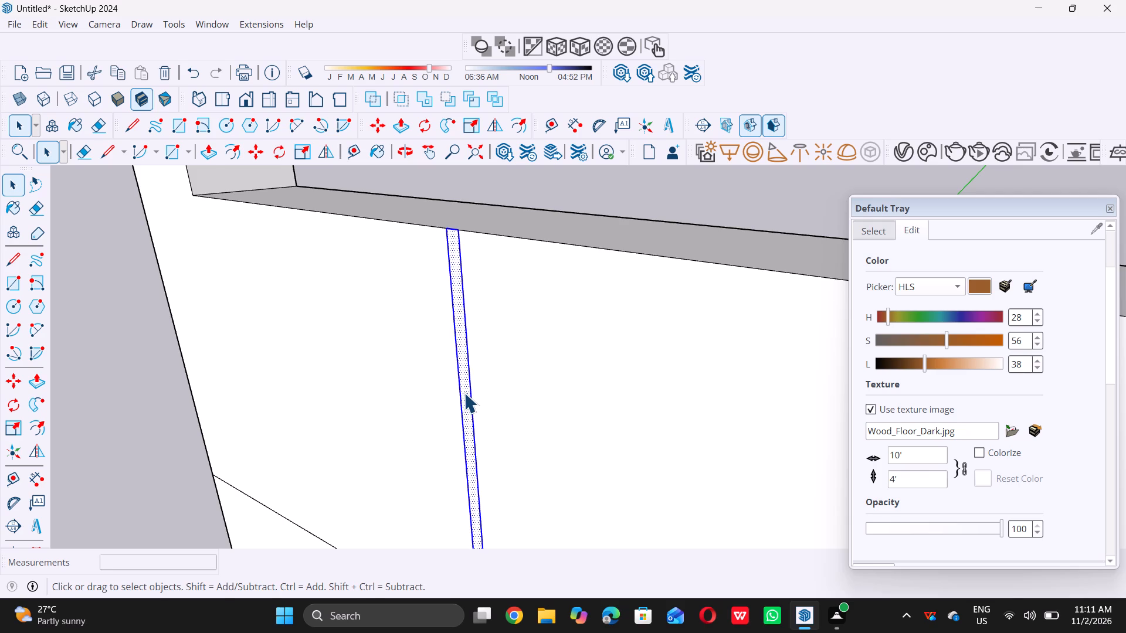
key(p)
triple_click(466, 391)
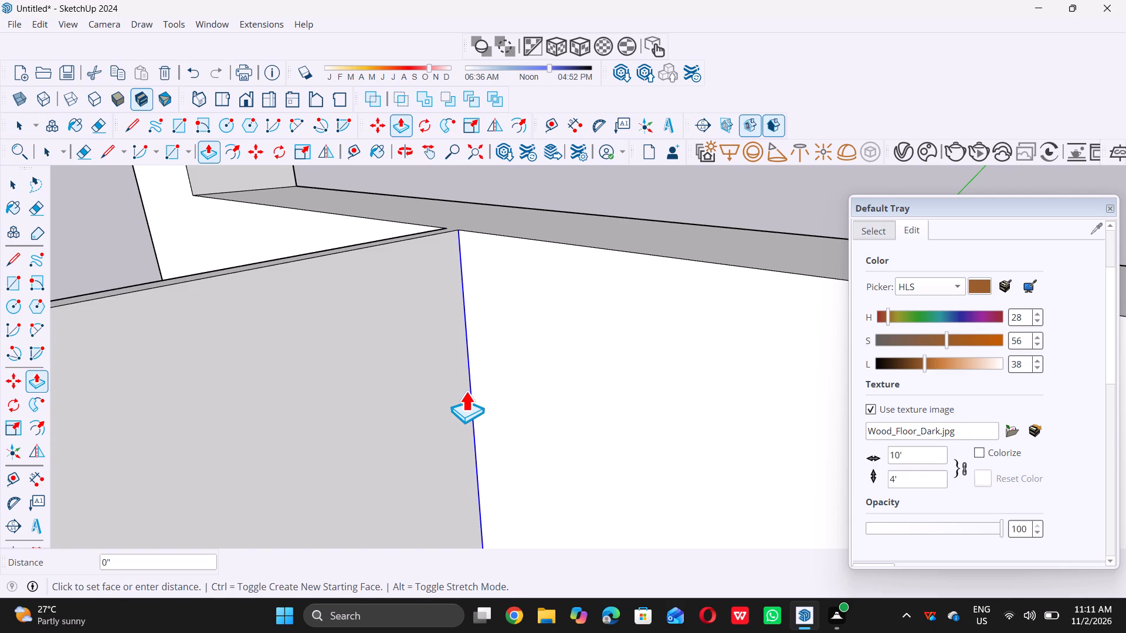
key(ctrl+z)
click(465, 391)
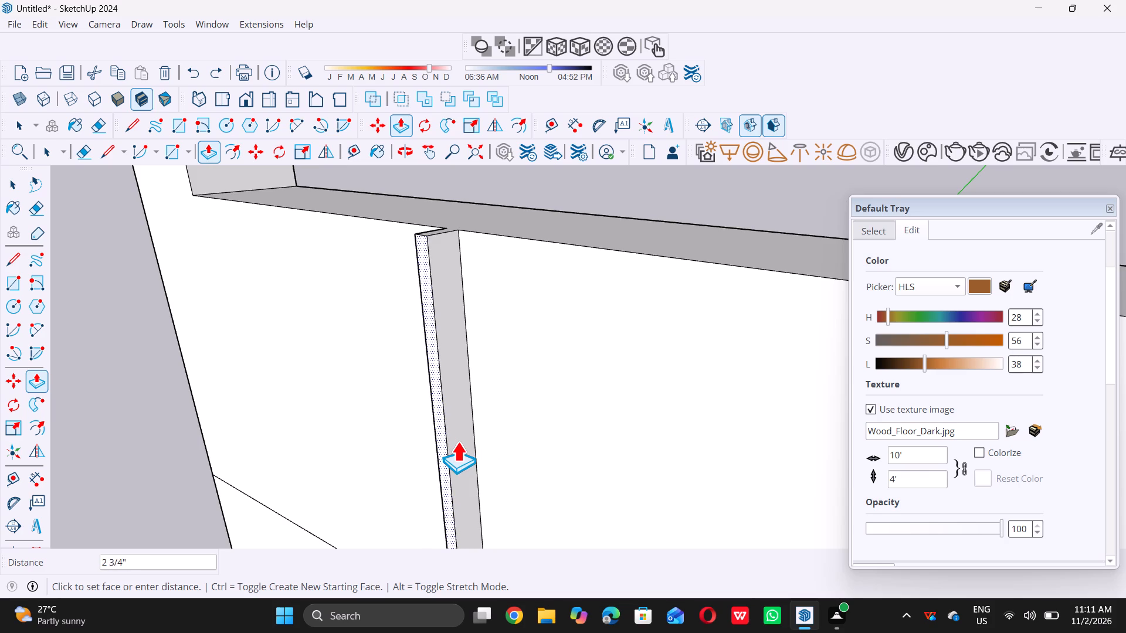
text(0.5)
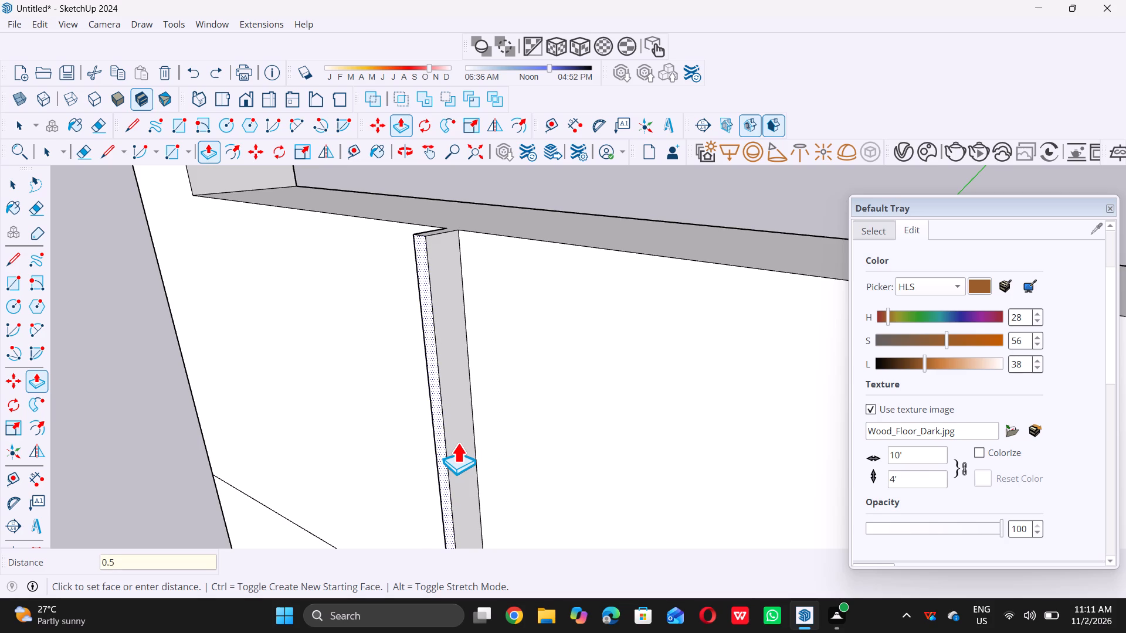
key(shift+quotedbl)
key(Return)
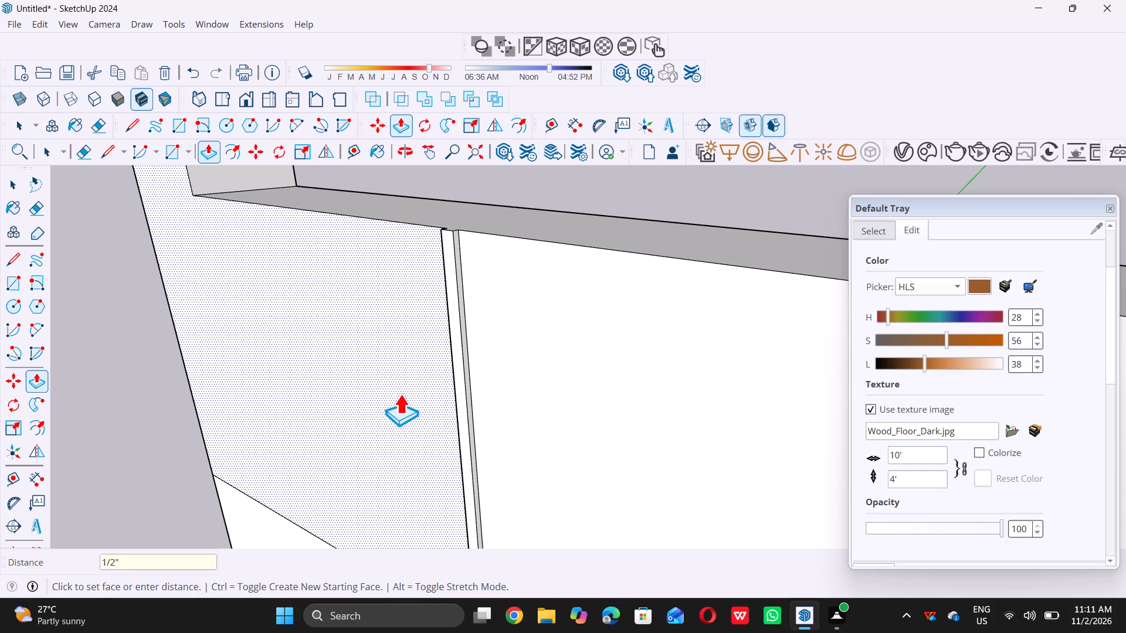
key(space)
Push/Pull the second narrow strip from the left on the upper crossbar outward by 0.5".
scroll(401, 394, down, 10)
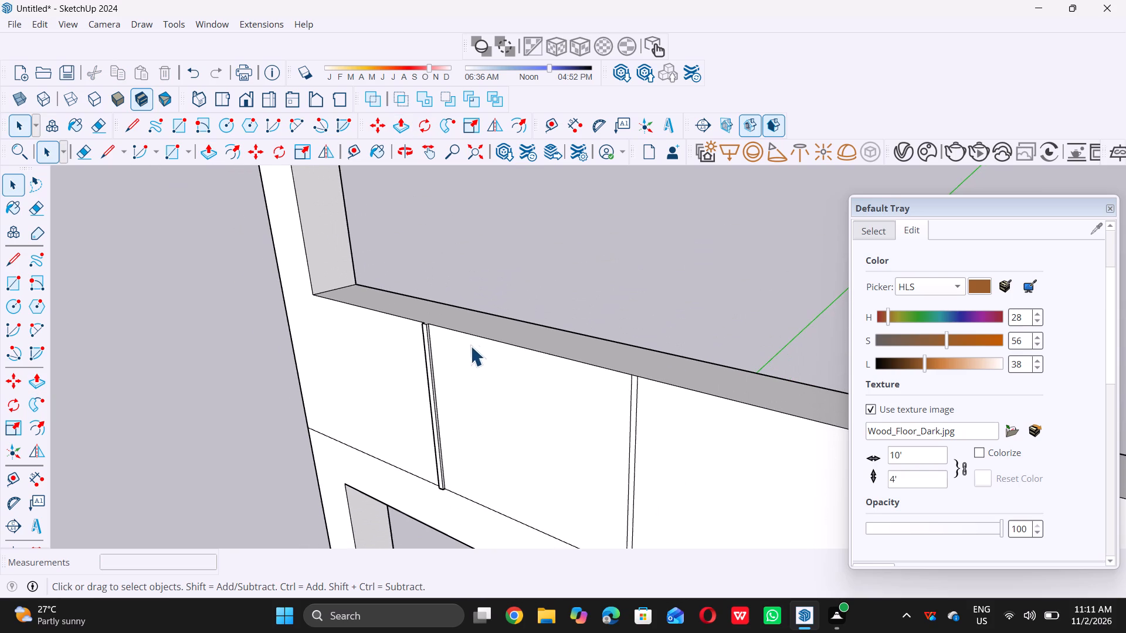
scroll(503, 353, down, 6)
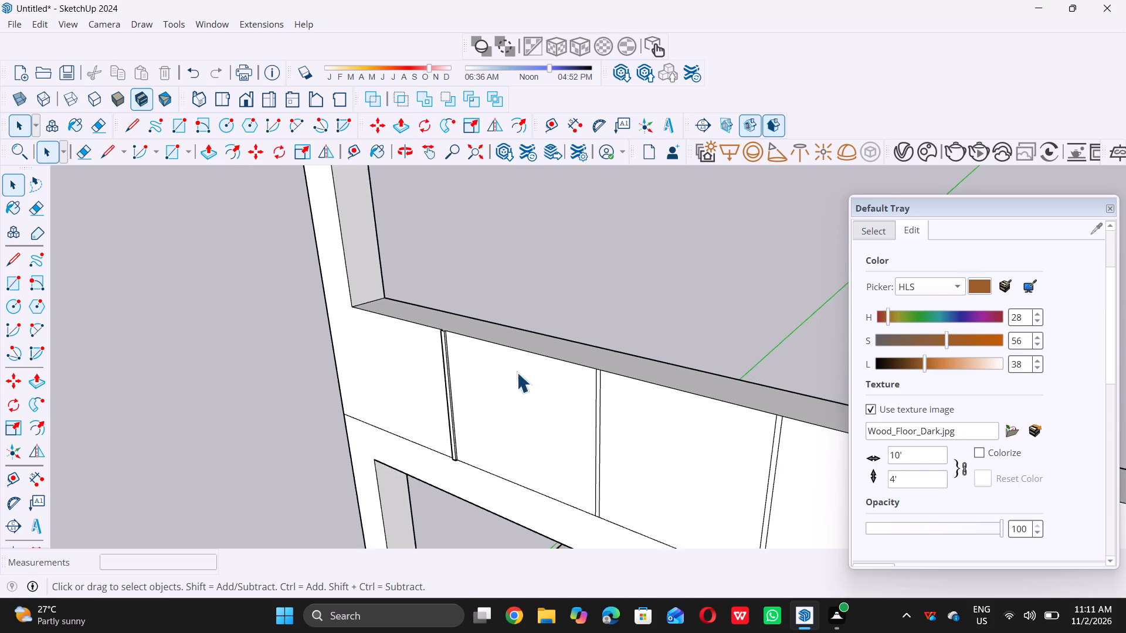
scroll(581, 390, up, 14)
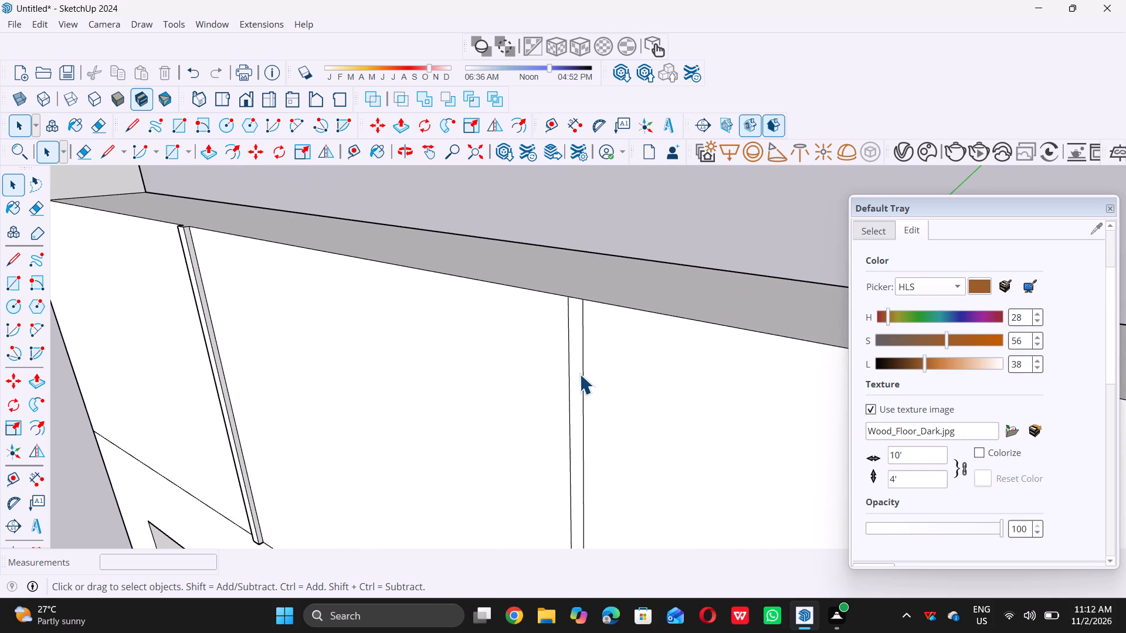
click(573, 363)
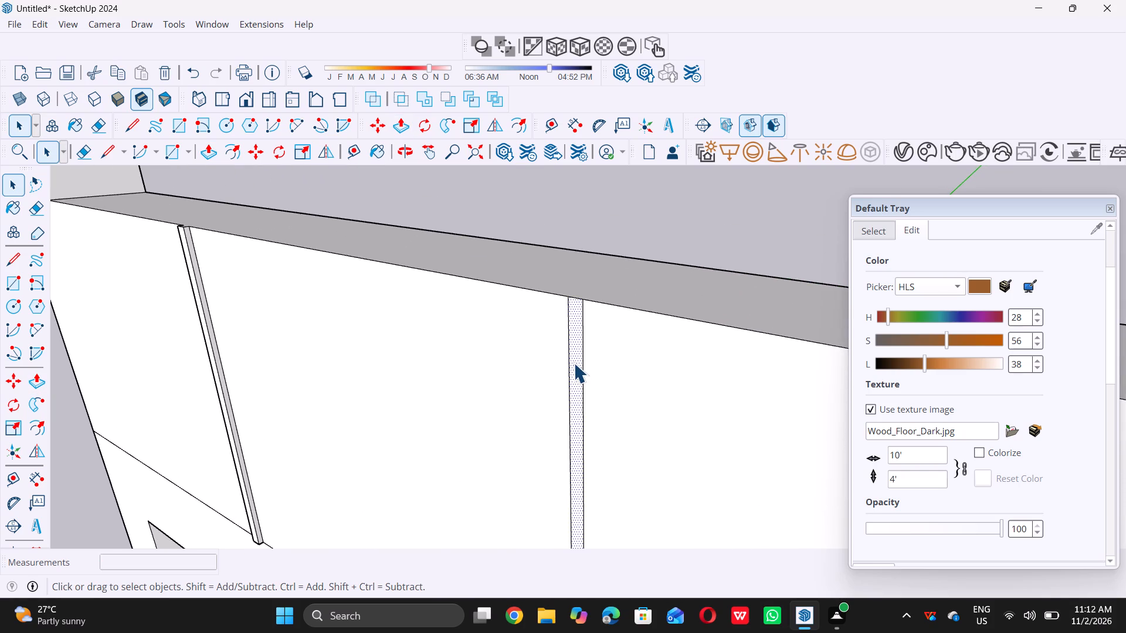
key(p)
click(574, 363)
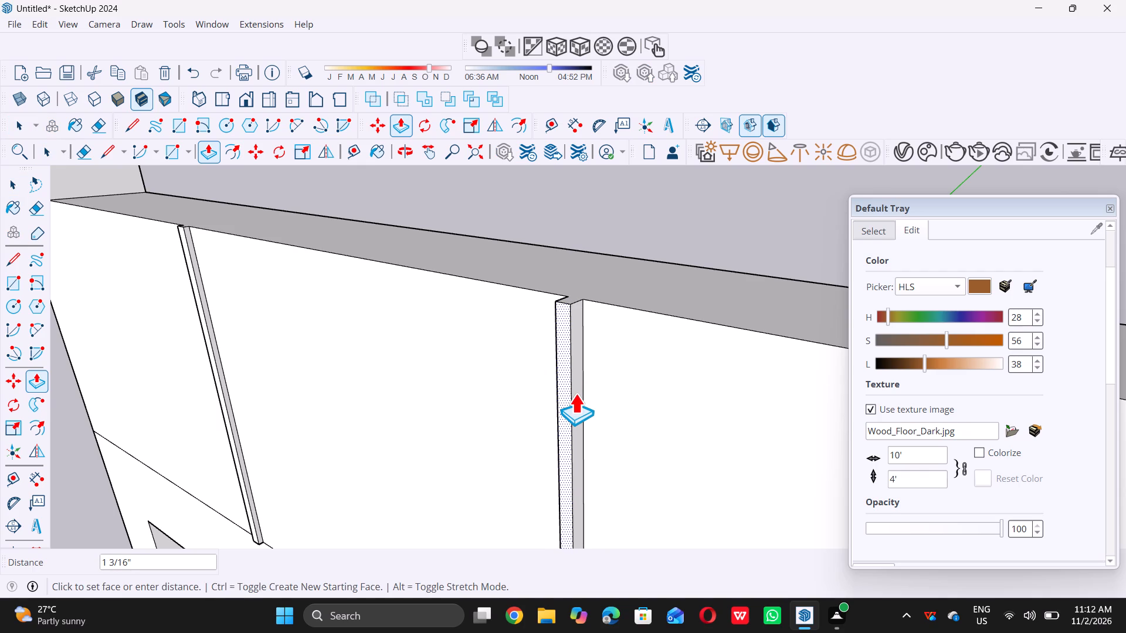
text(0.5)
key(shift+quotedbl)
key(Return)
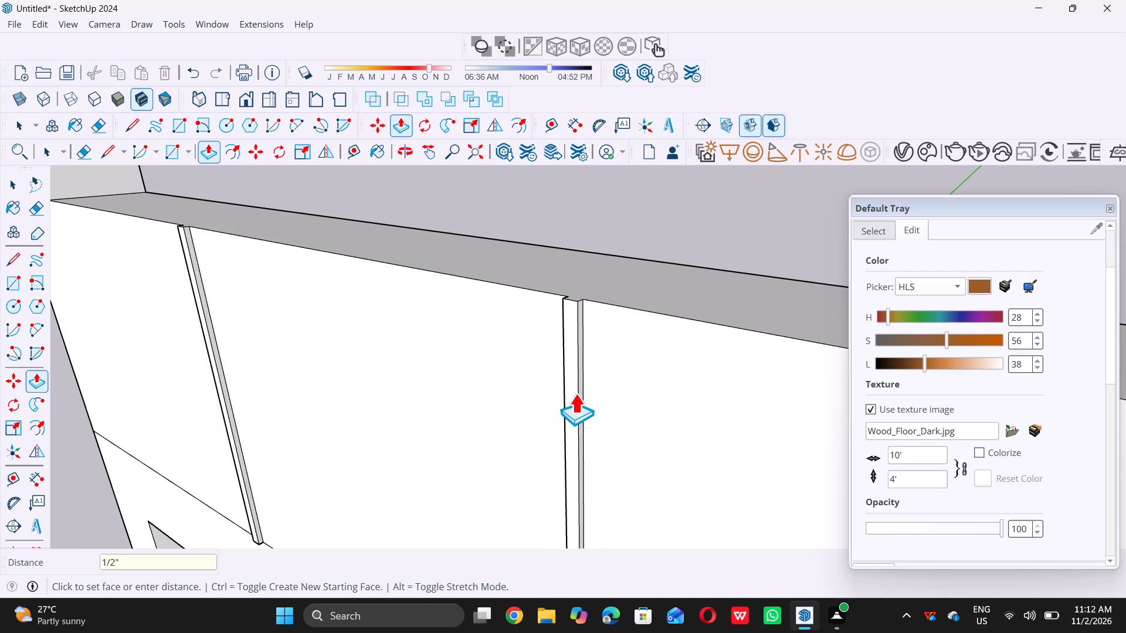
key(space)
Push/Pull the third narrow strip from the left on the upper crossbar outward by 0.5".
scroll(544, 413, down, 15)
scroll(464, 355, down, 4)
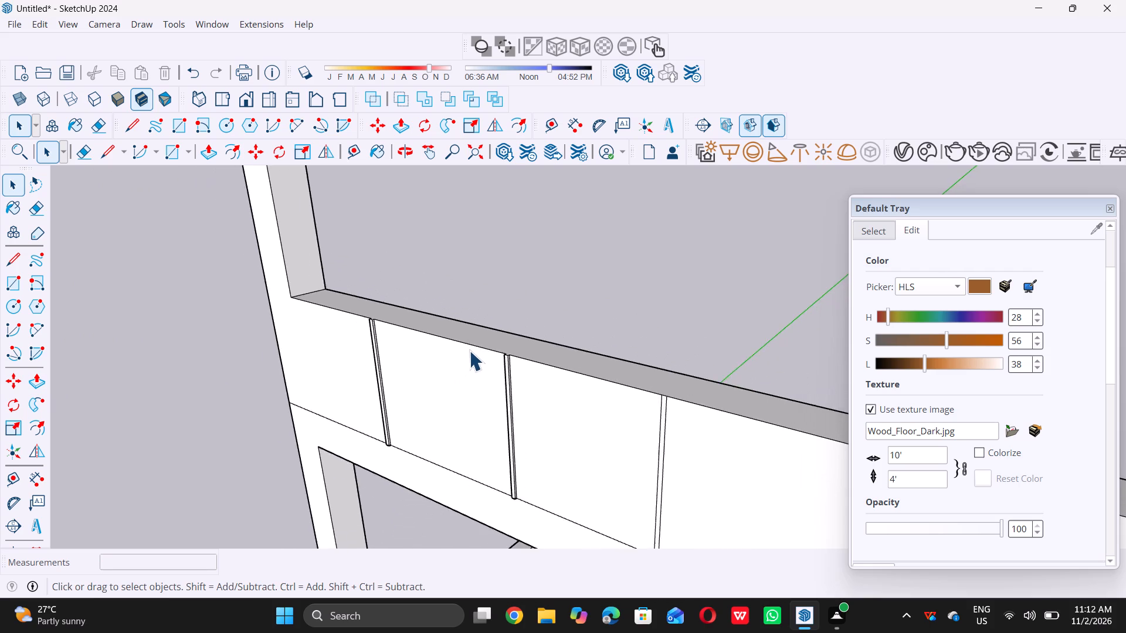
scroll(469, 350, down, 5)
scroll(642, 383, up, 6)
scroll(523, 379, up, 2)
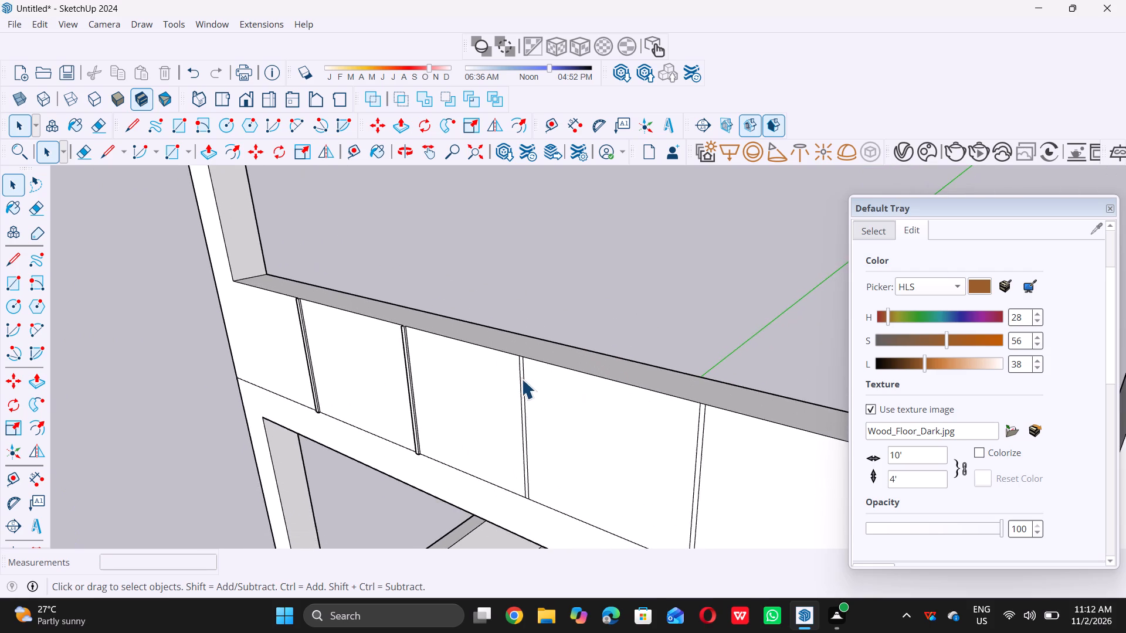
scroll(521, 379, up, 11)
triple_click(523, 372)
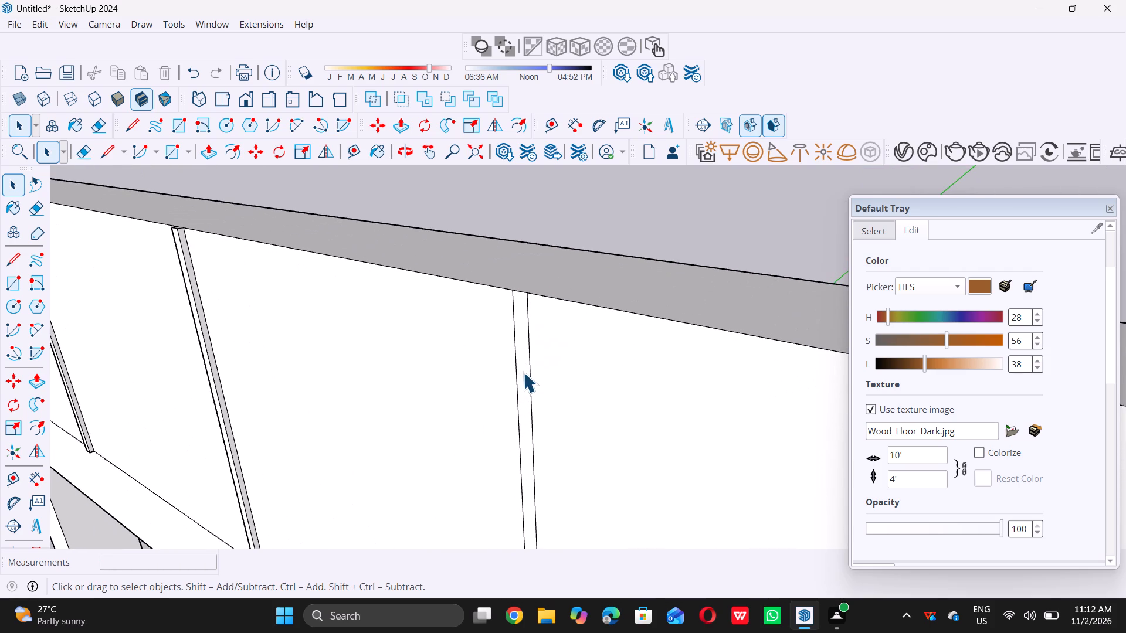
key(p)
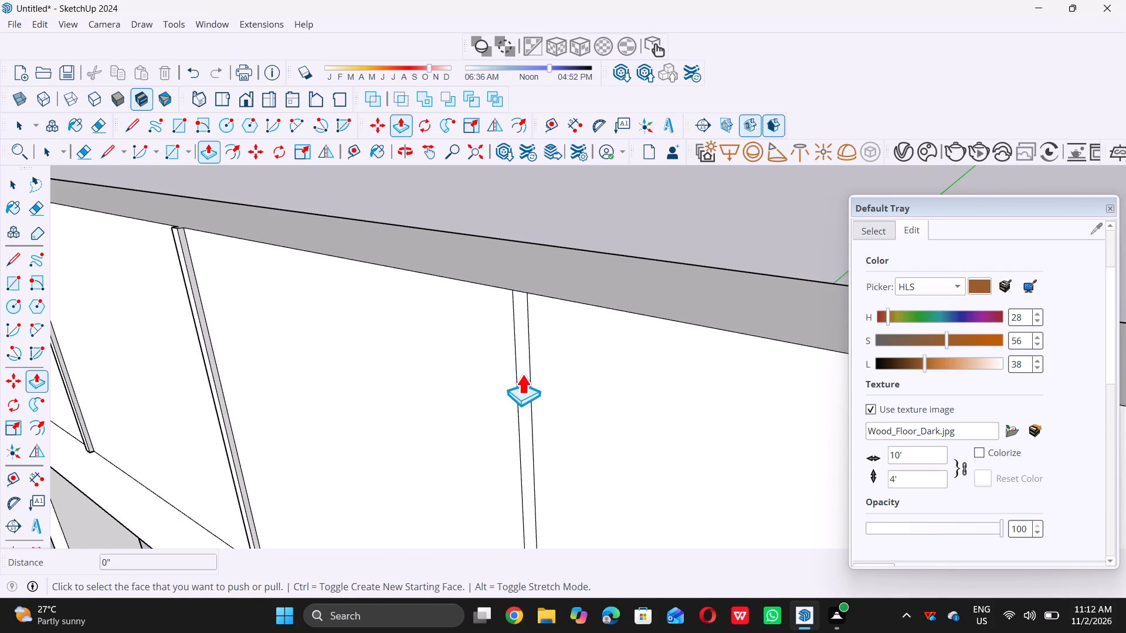
triple_click(524, 371)
click(524, 371)
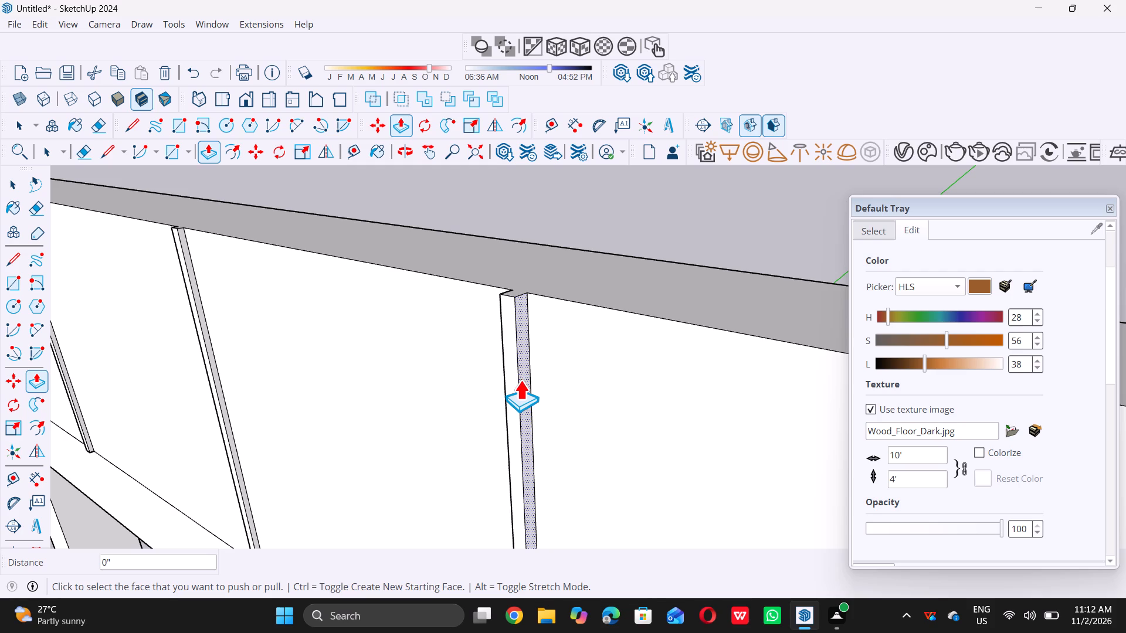
text(0.5)
key(shift+quotedbl)
key(Return)
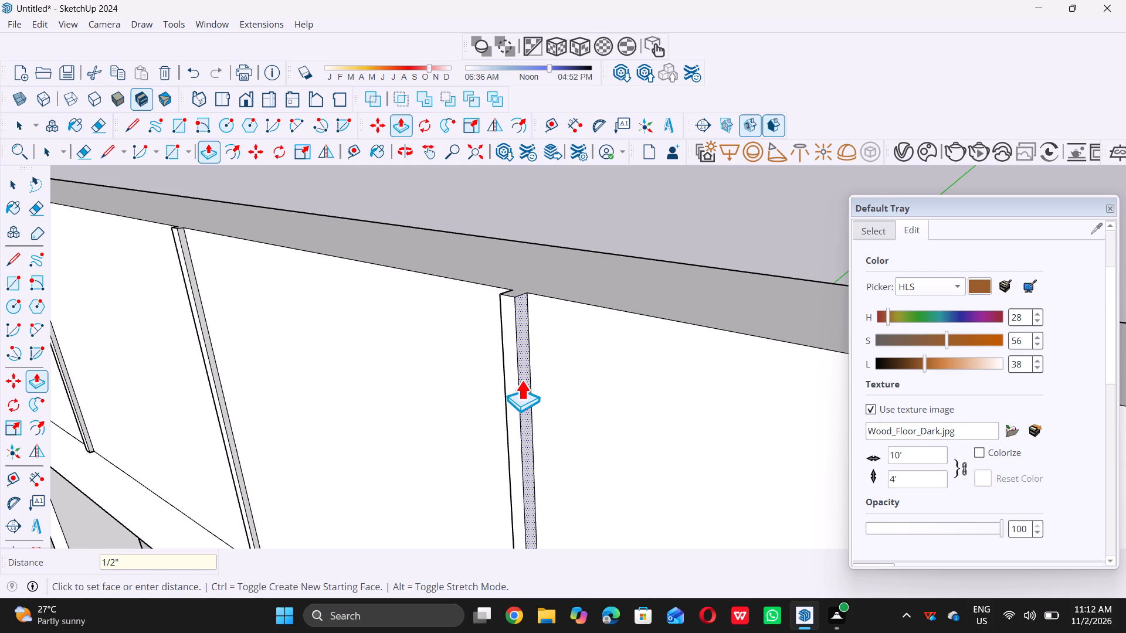
key(space)
Push/Pull the fourth narrow strip from the left on the upper crossbar outward by 0.5".
scroll(451, 393, down, 19)
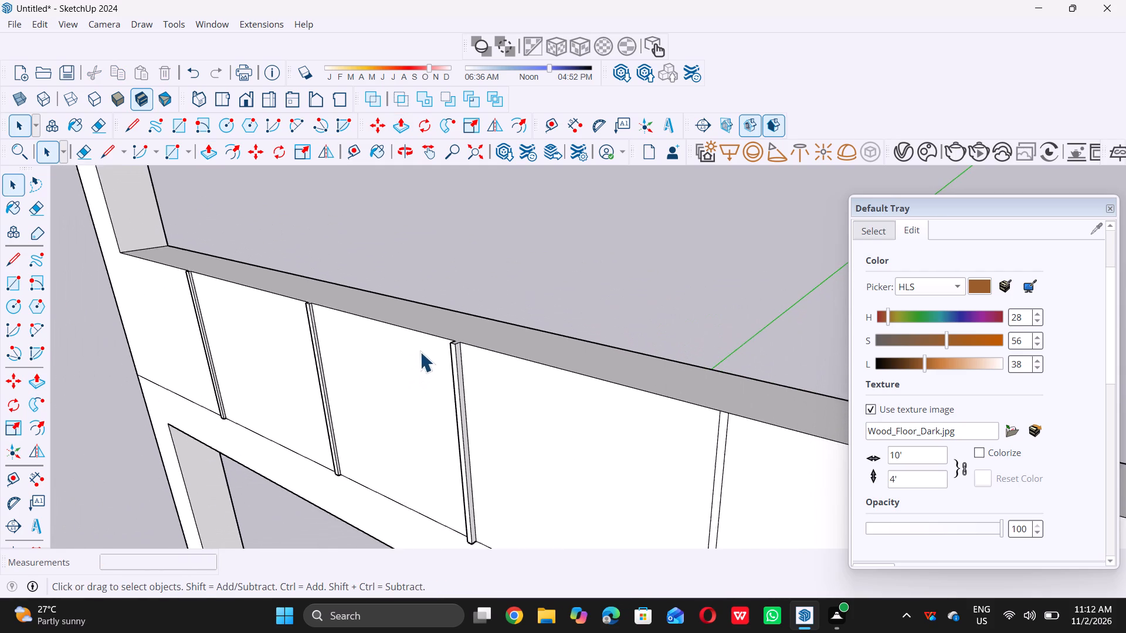
scroll(420, 352, down, 4)
scroll(600, 435, up, 5)
scroll(568, 393, up, 2)
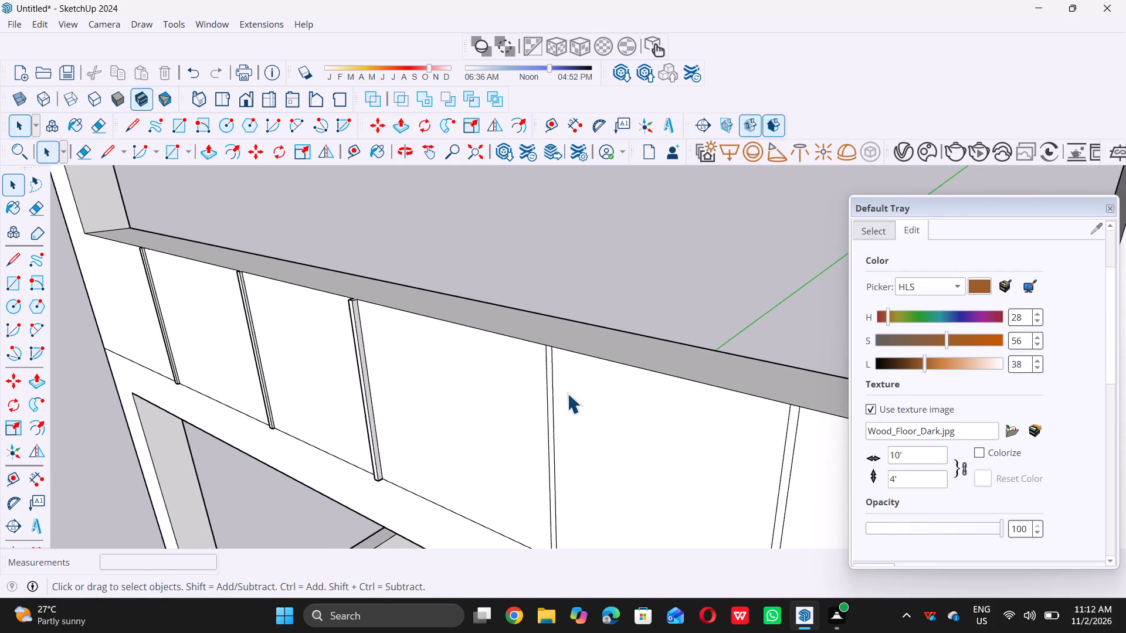
scroll(567, 393, up, 4)
click(541, 382)
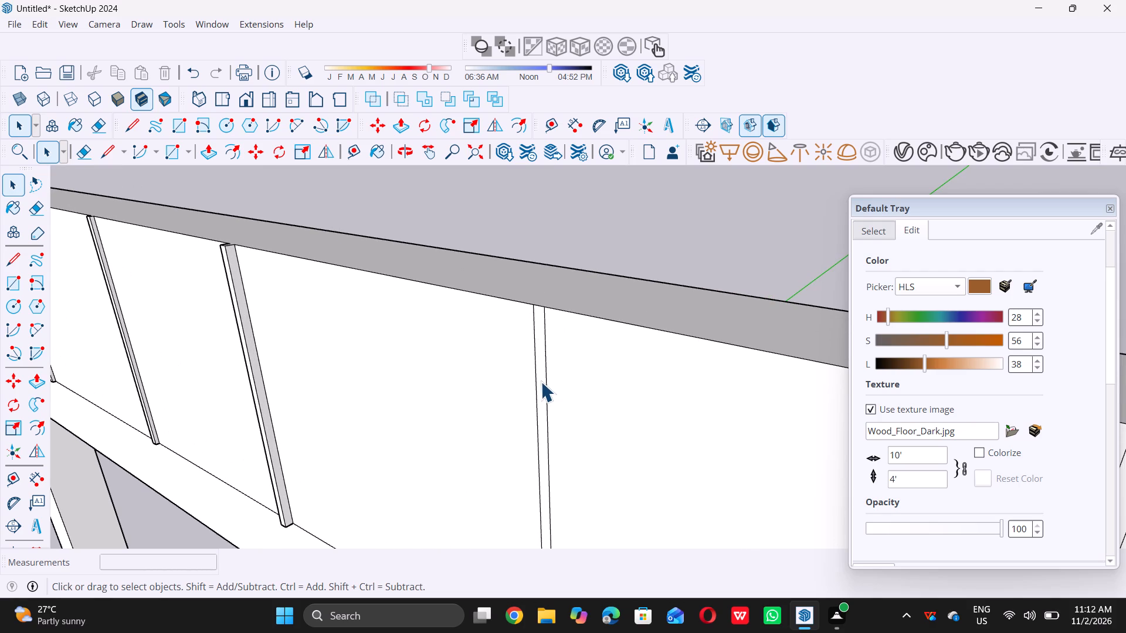
key(p)
click(541, 381)
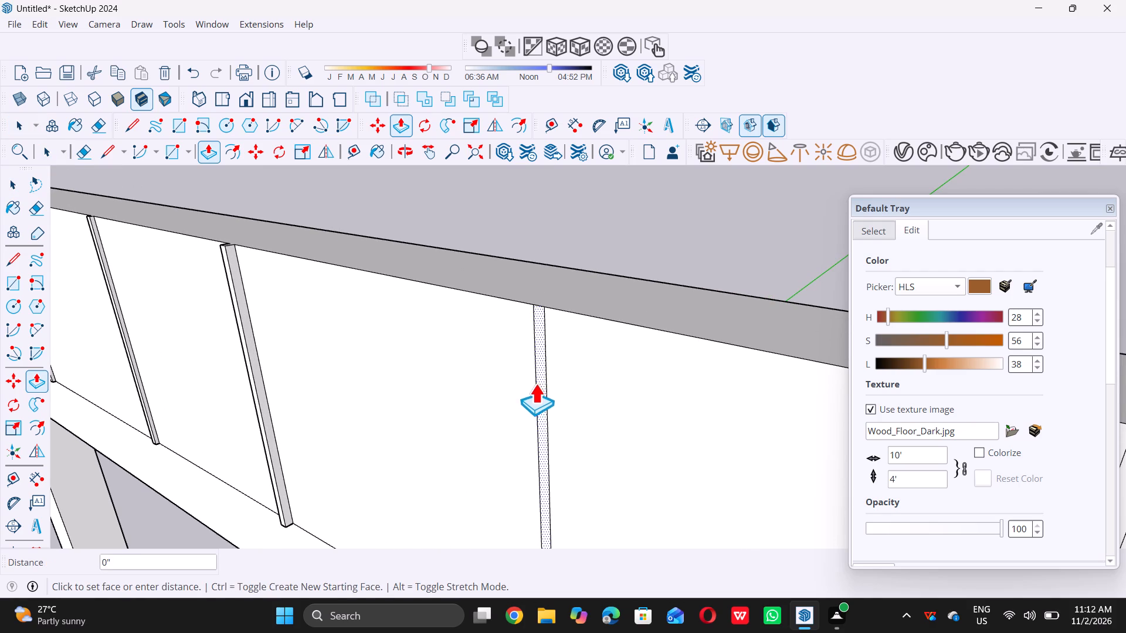
text(0.5)
key(shift+quotedbl)
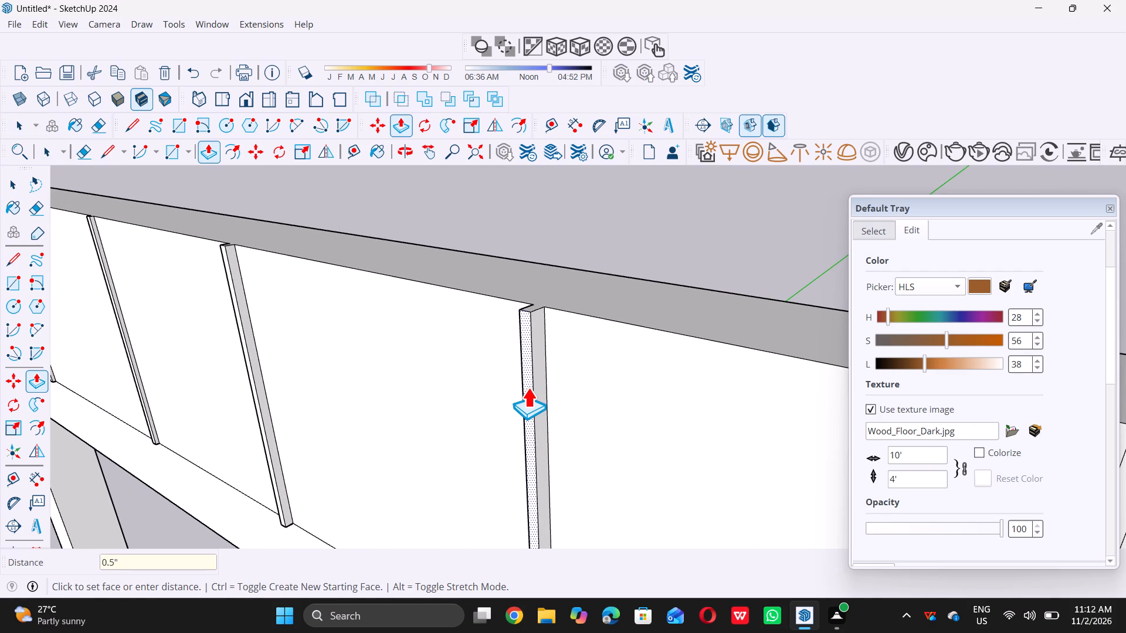
key(Return)
key(space)
Push/Pull the fifth, rightmost narrow strip on the upper crossbar outward by 0.5".
scroll(476, 332, down, 3)
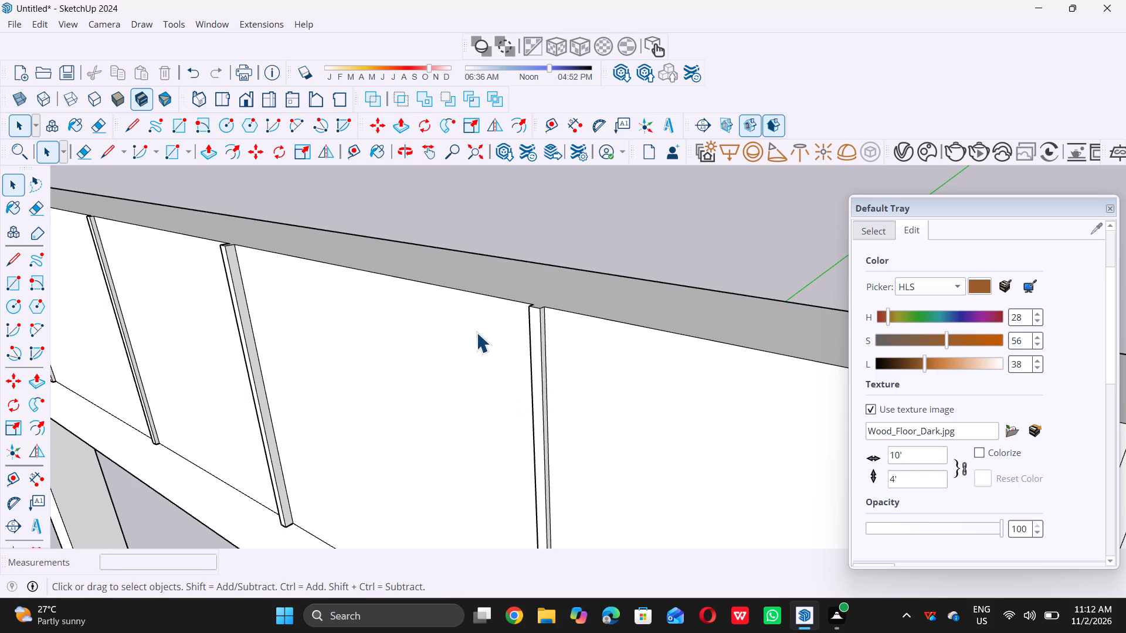
scroll(476, 332, down, 13)
scroll(623, 381, up, 6)
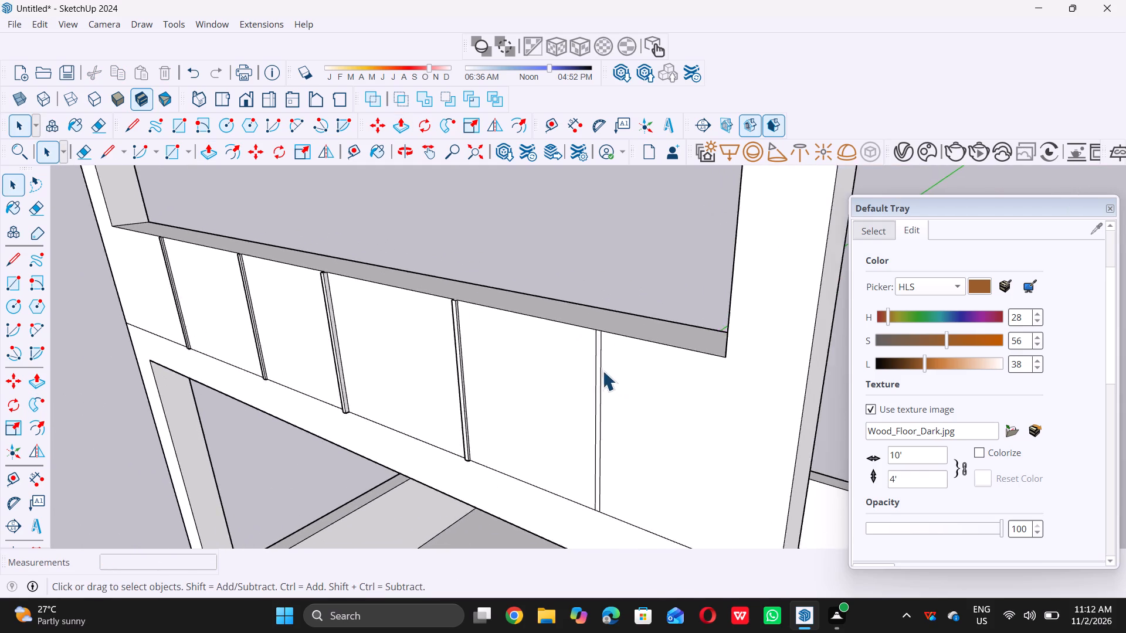
scroll(599, 367, up, 5)
double_click(588, 363)
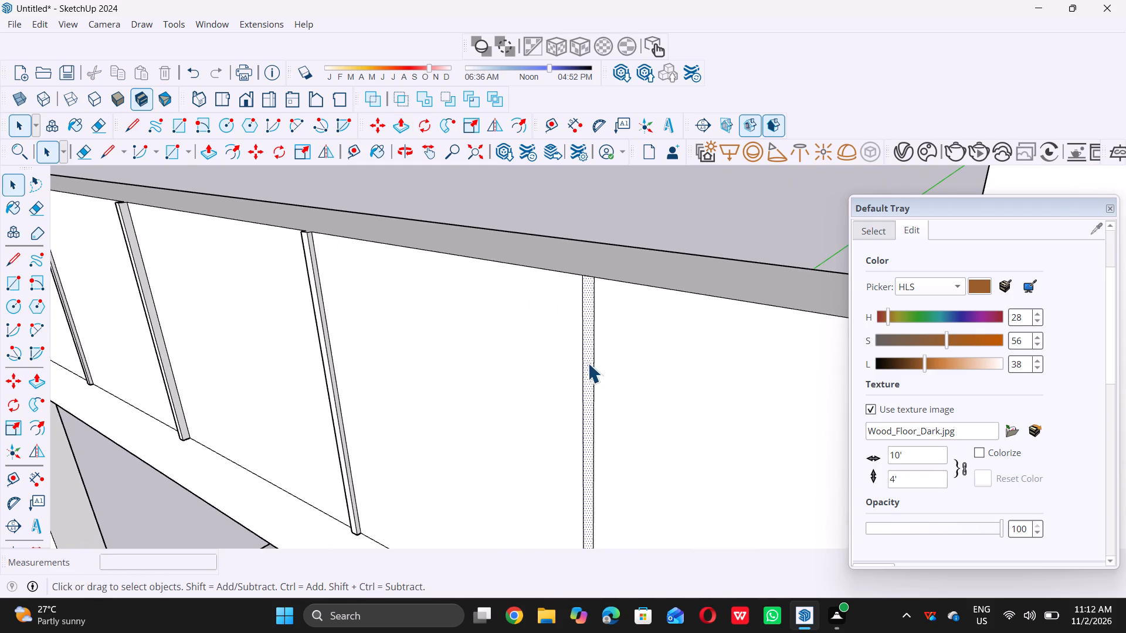
key(p)
triple_click(586, 366)
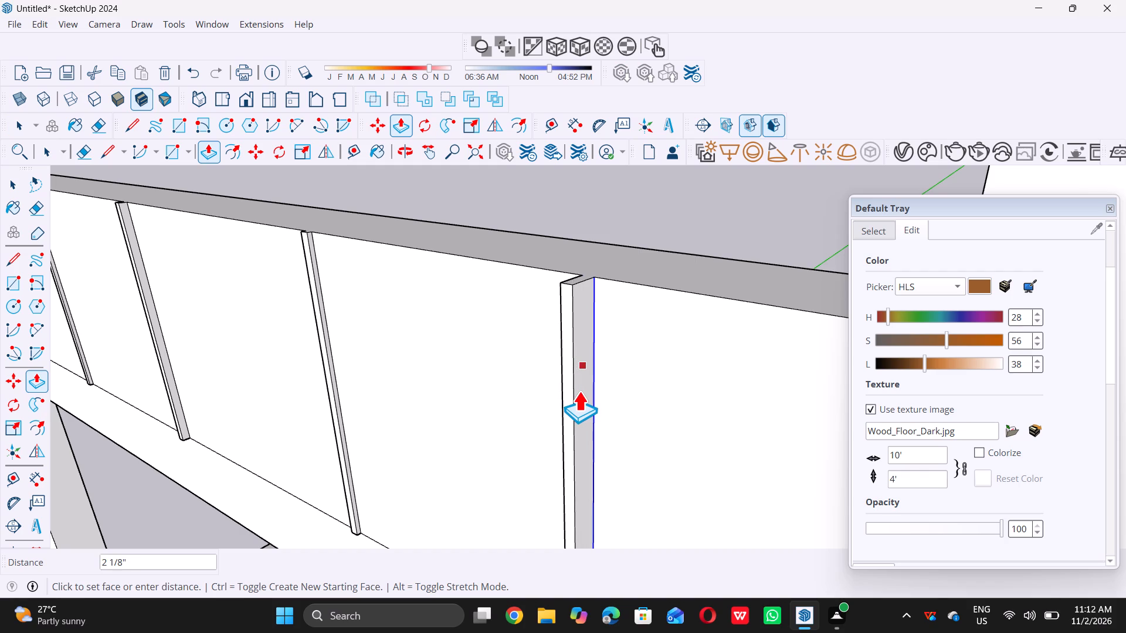
text(0.5)
key(shift+quotedbl)
key(Return)
key(space)
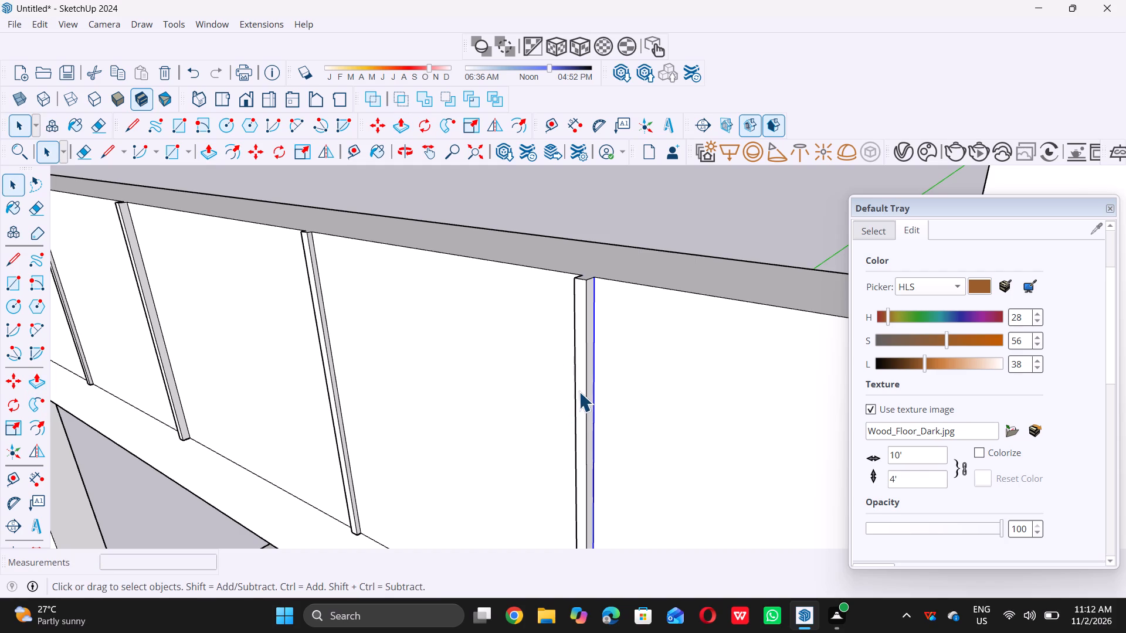
double_click(715, 241)
Push/Pull the top face of the front frame's left post upward by 3'.
scroll(564, 339, down, 10)
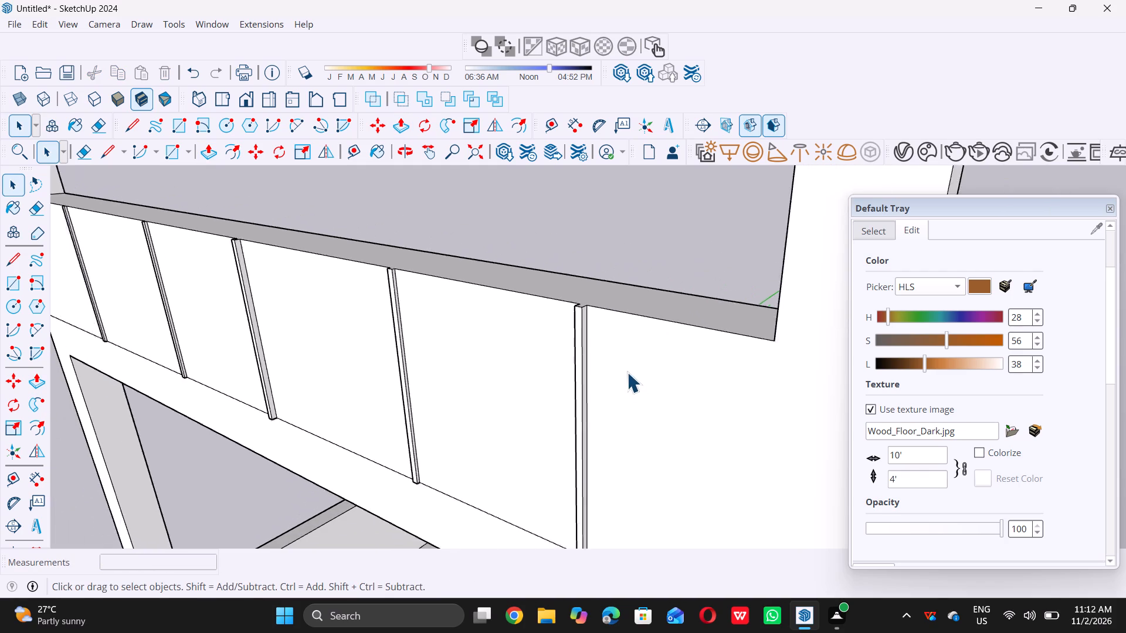
scroll(627, 372, down, 20)
scroll(627, 372, down, 6)
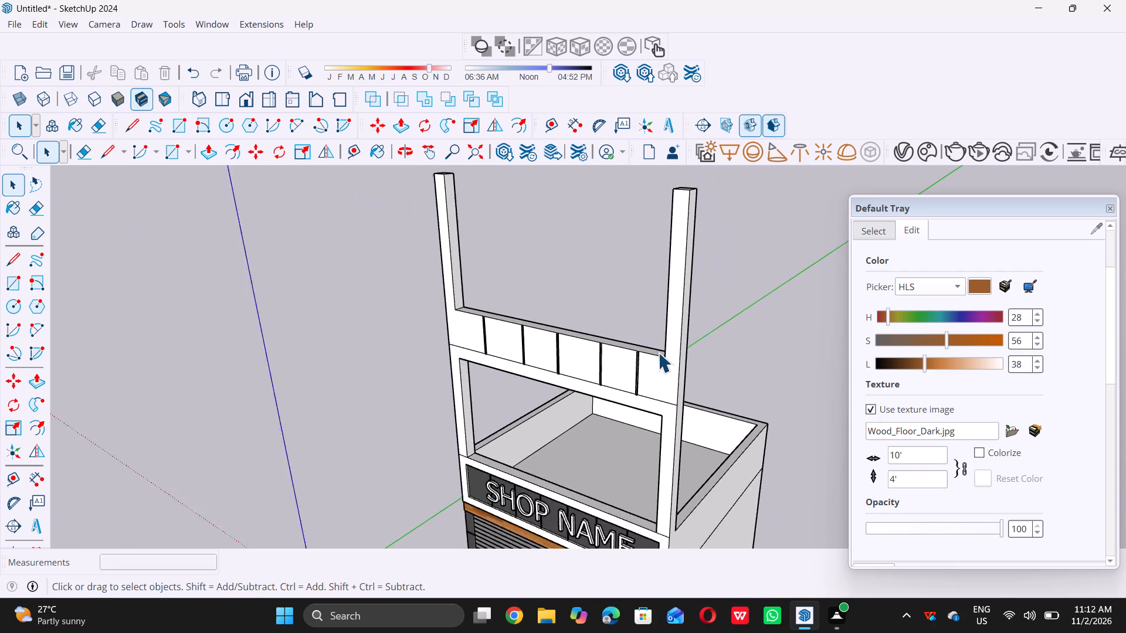
scroll(658, 352, down, 11)
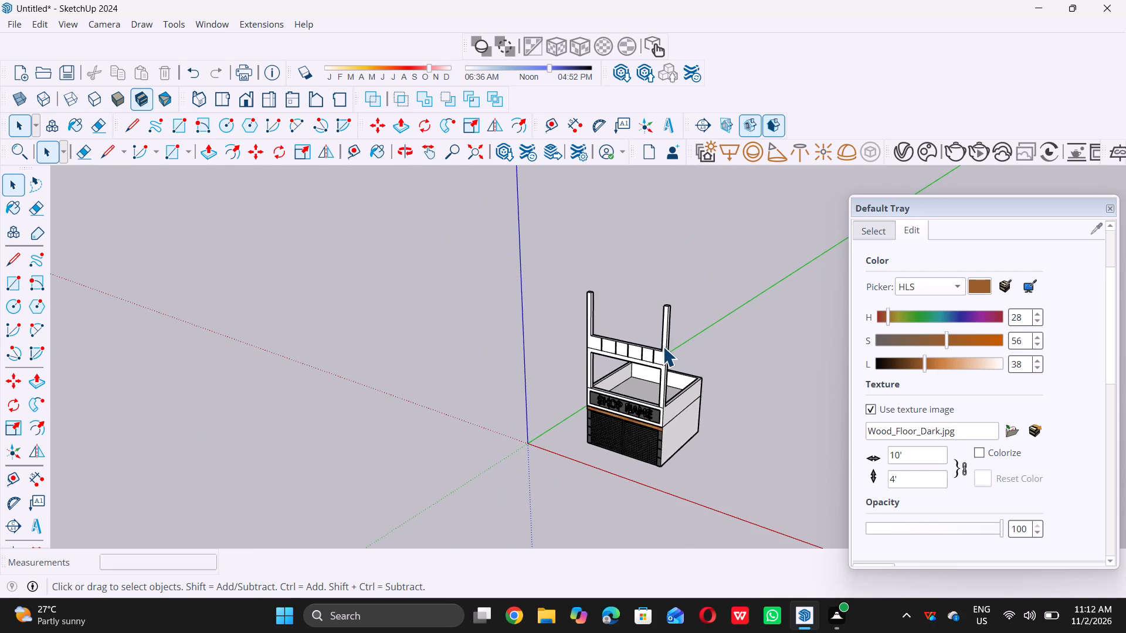
scroll(663, 346, down, 9)
middle_drag(659, 386, 683, 373)
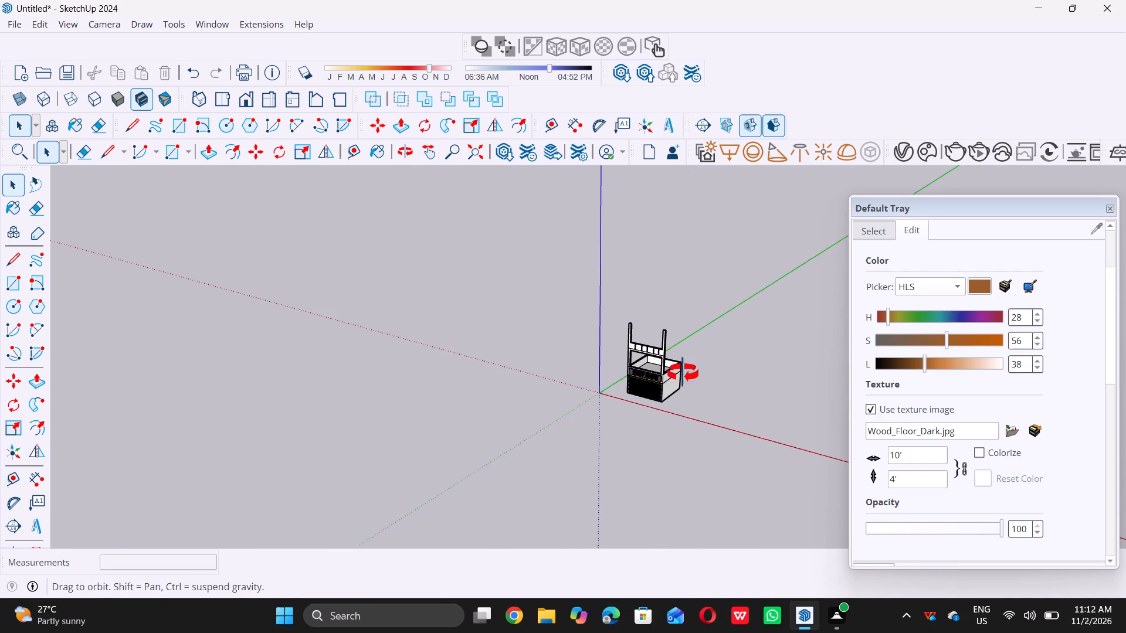
middle_drag(683, 373, 707, 364)
middle_click(710, 363)
middle_click(738, 347)
scroll(676, 351, up, 11)
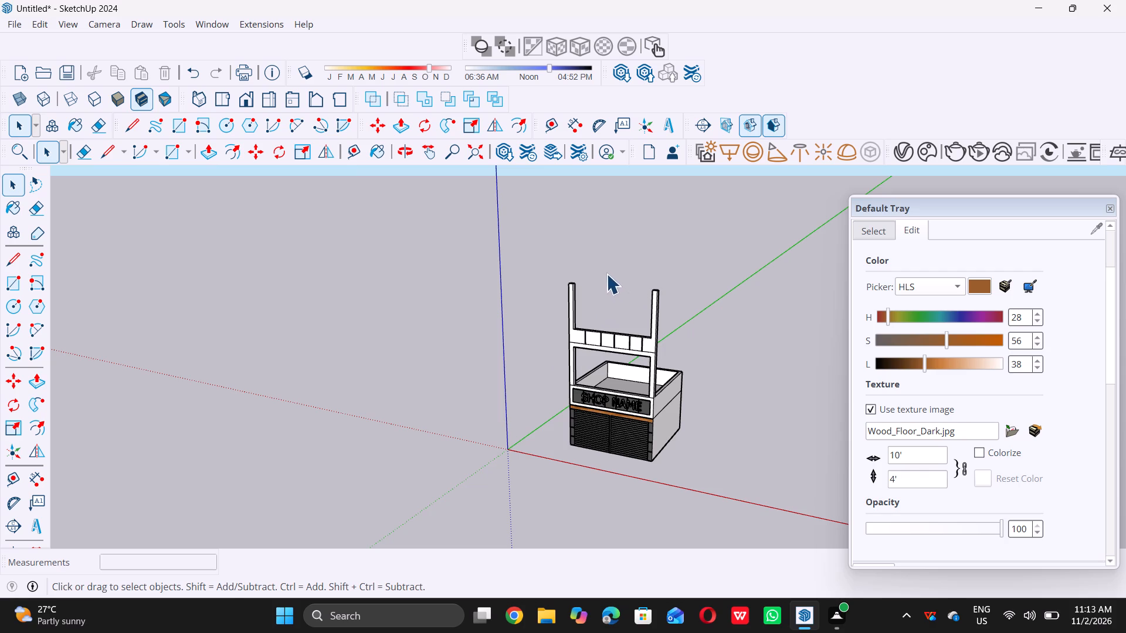
scroll(606, 273, up, 1)
middle_drag(605, 273, 525, 362)
scroll(574, 262, up, 5)
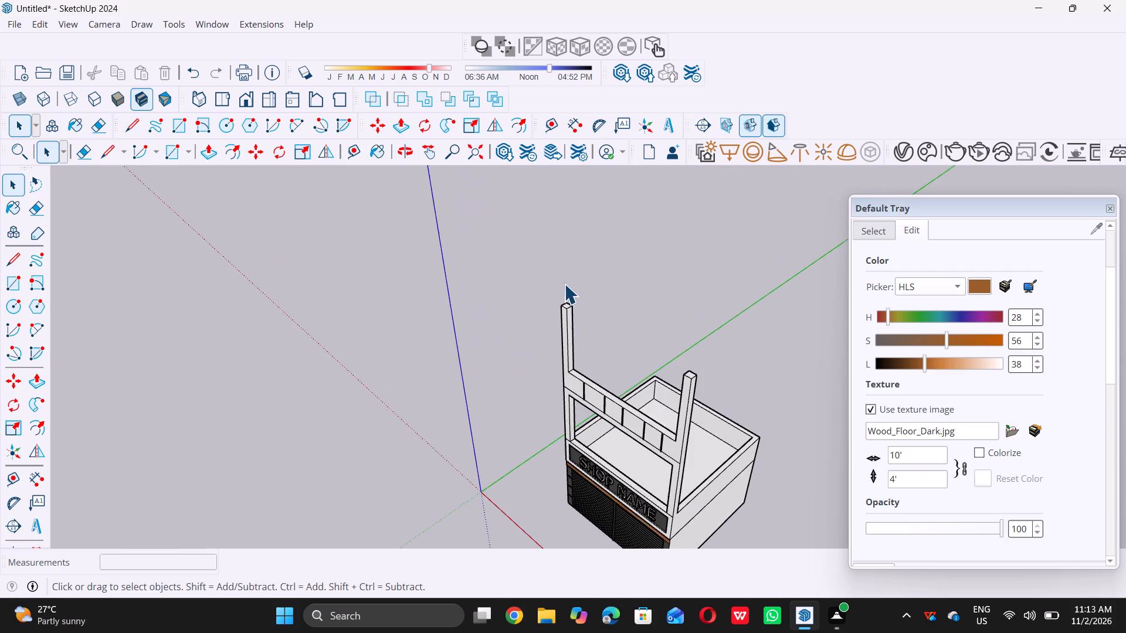
scroll(567, 293, up, 18)
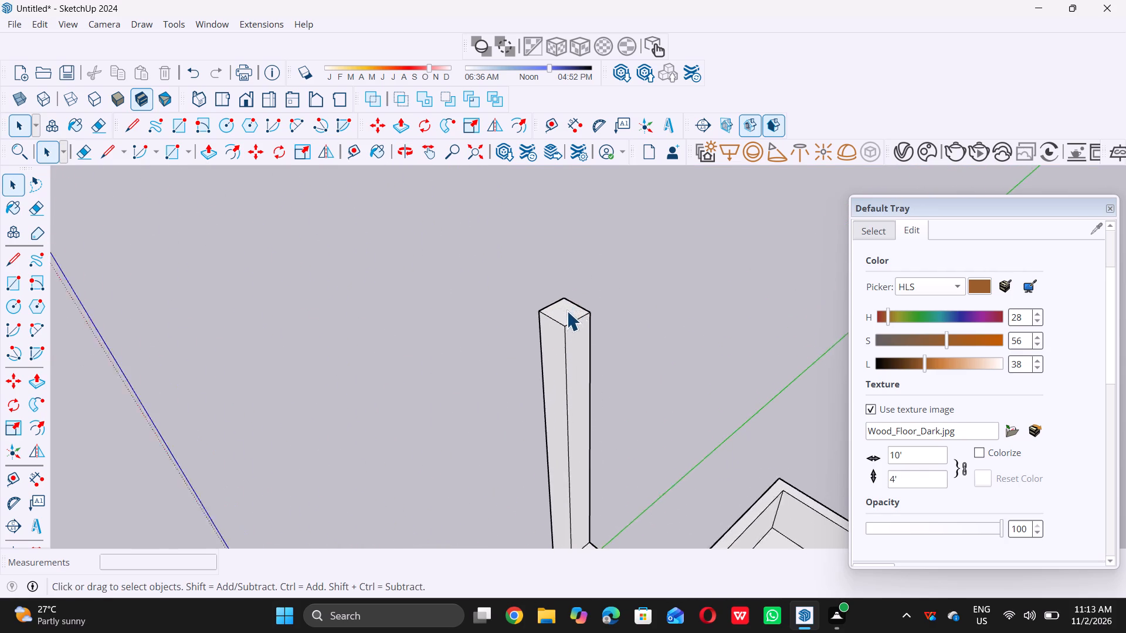
click(567, 311)
key(p)
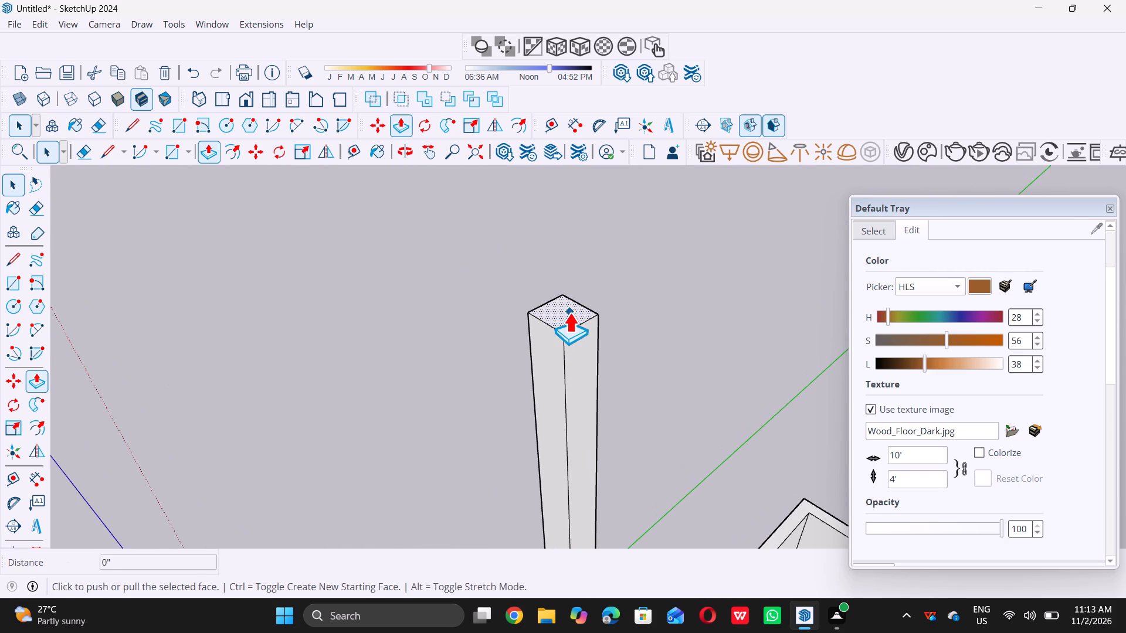
double_click(569, 309)
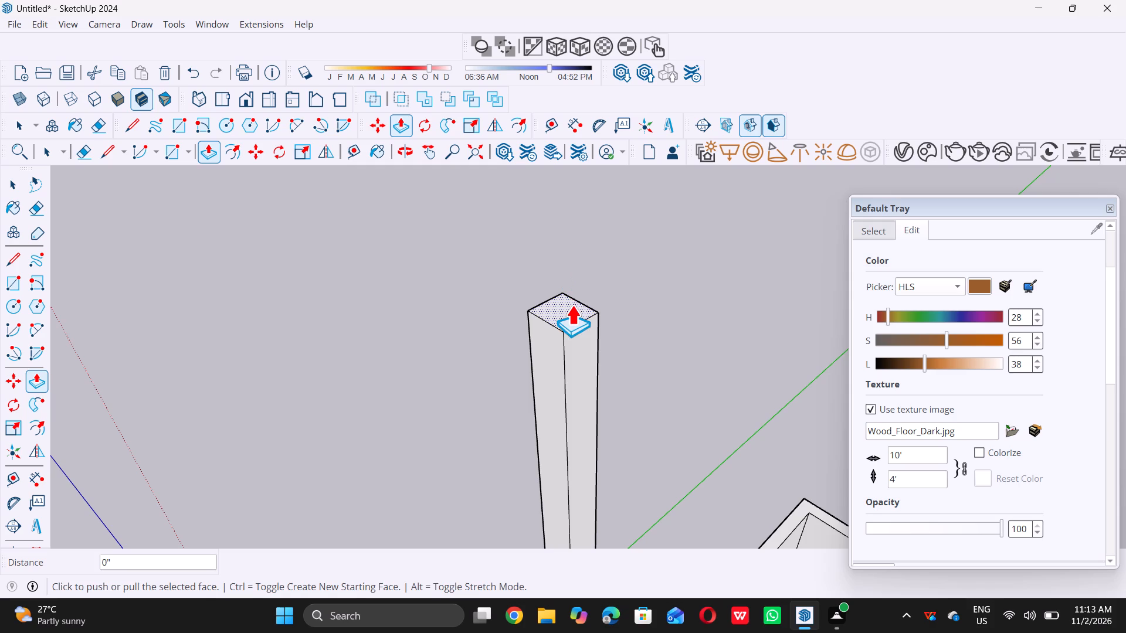
click(572, 305)
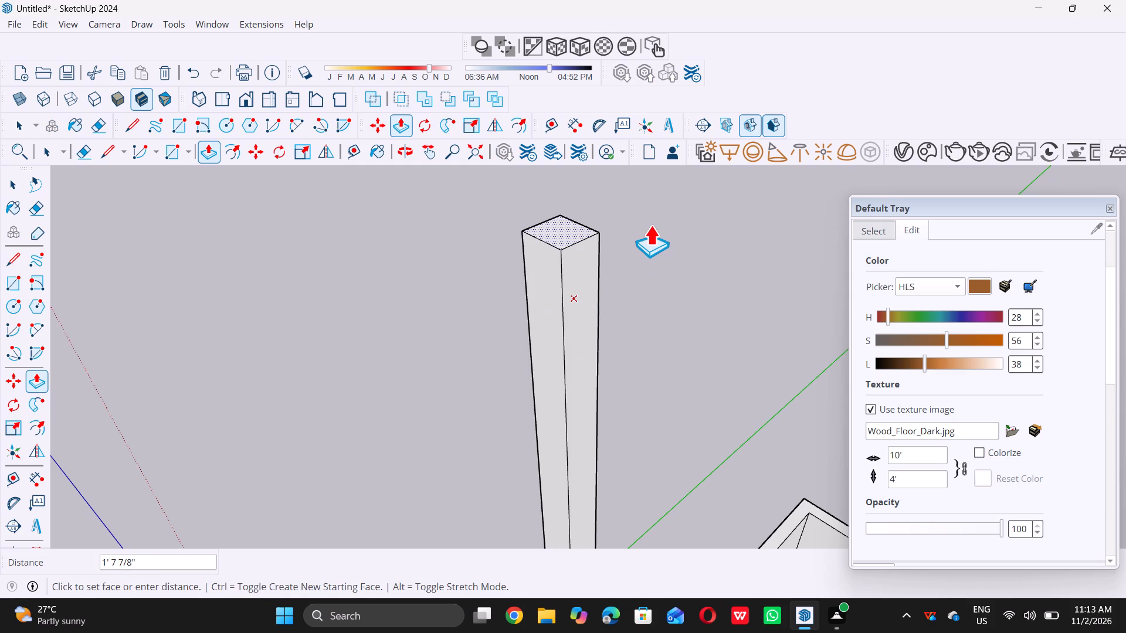
key(3)
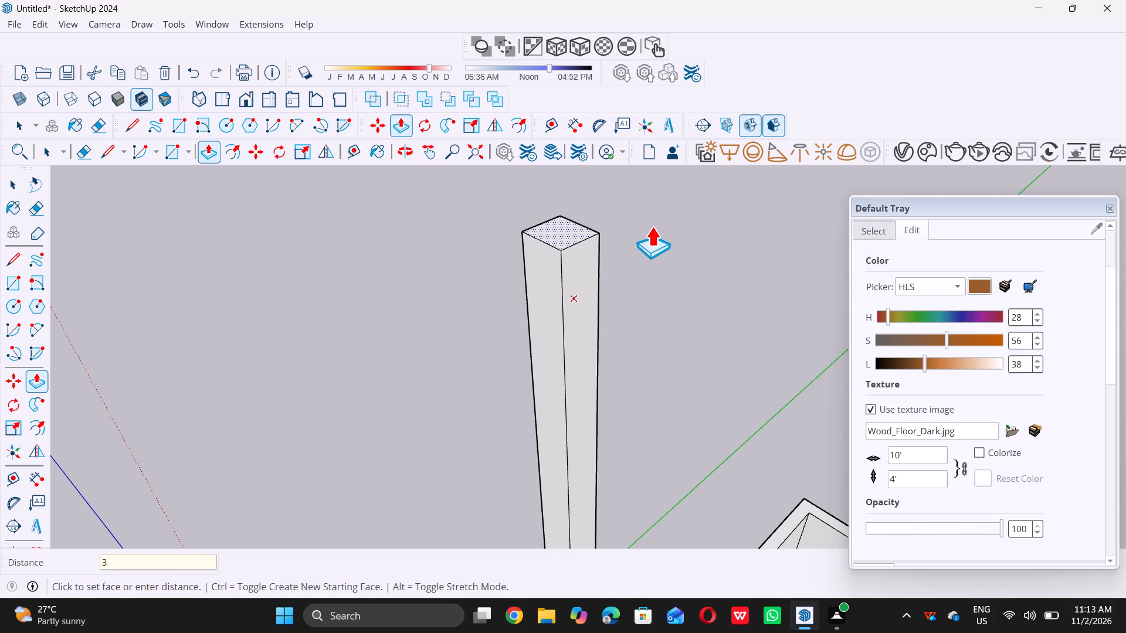
key(apostrophe)
key(Return)
key(space)
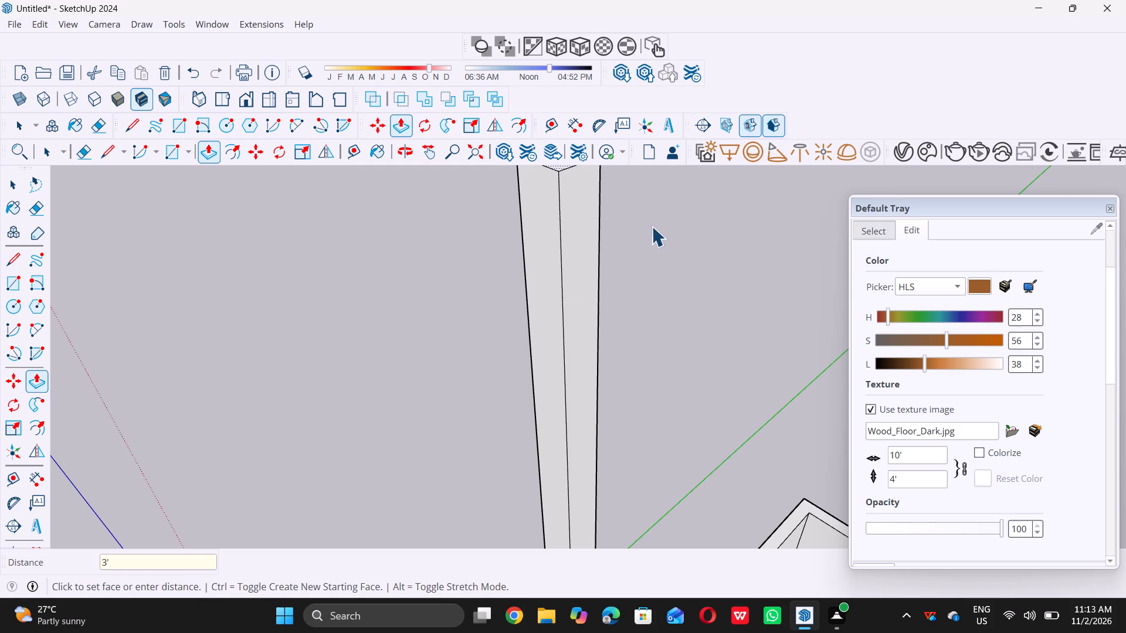
scroll(593, 319, down, 14)
click(652, 288)
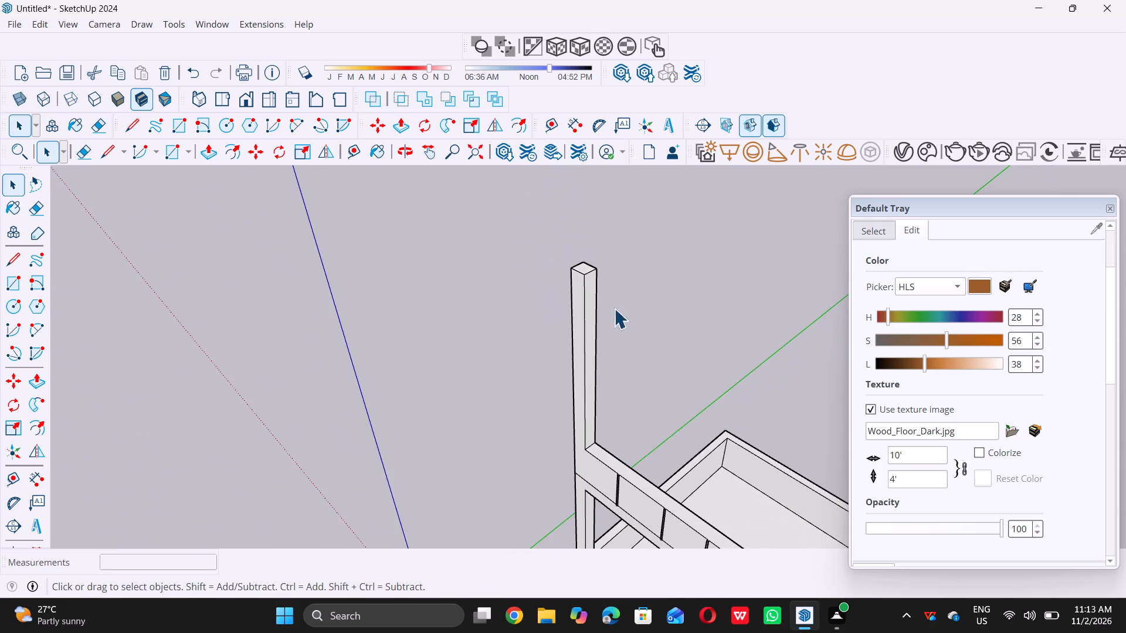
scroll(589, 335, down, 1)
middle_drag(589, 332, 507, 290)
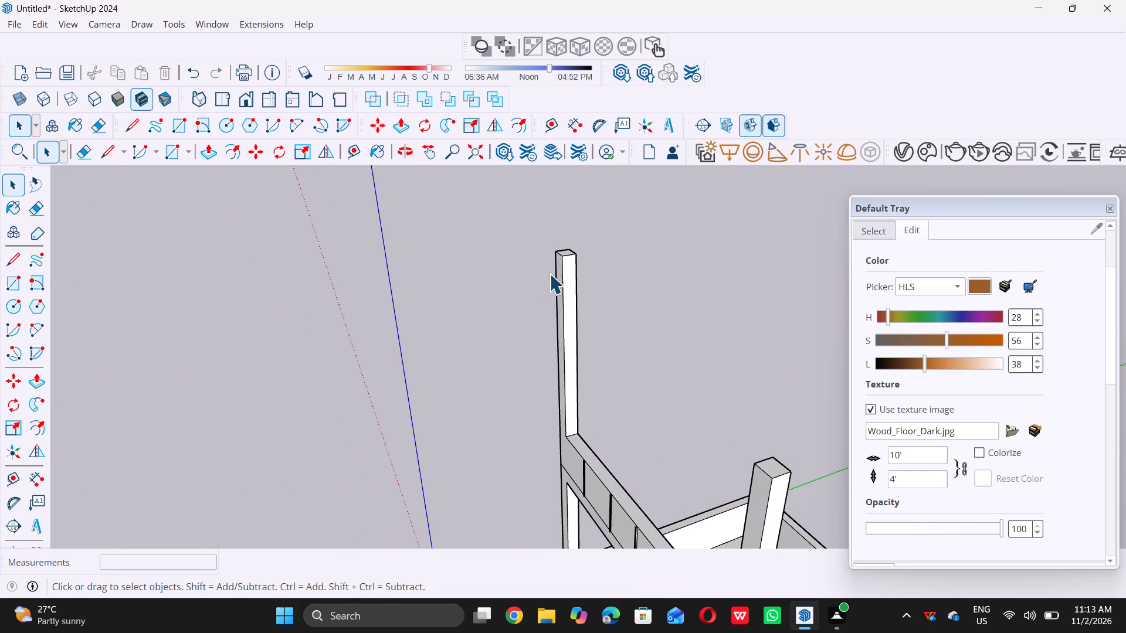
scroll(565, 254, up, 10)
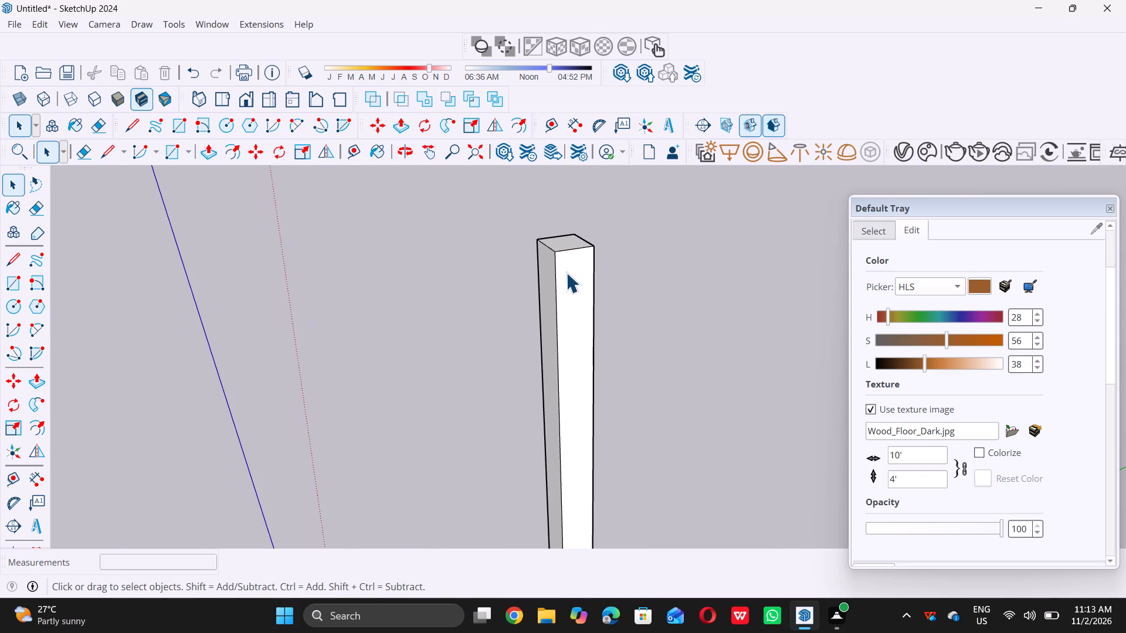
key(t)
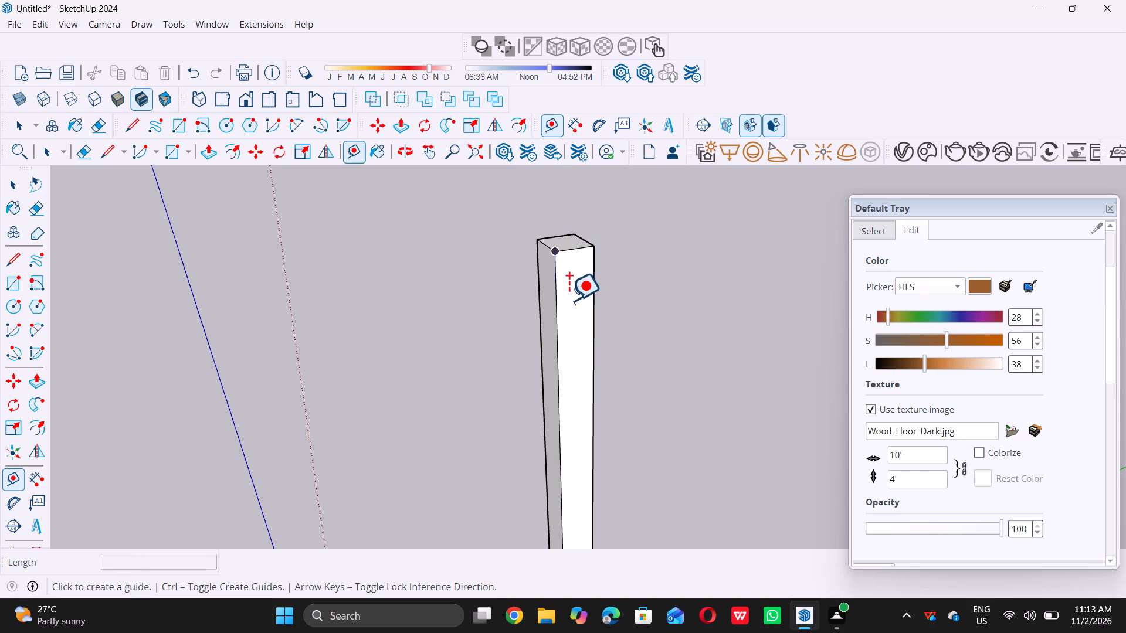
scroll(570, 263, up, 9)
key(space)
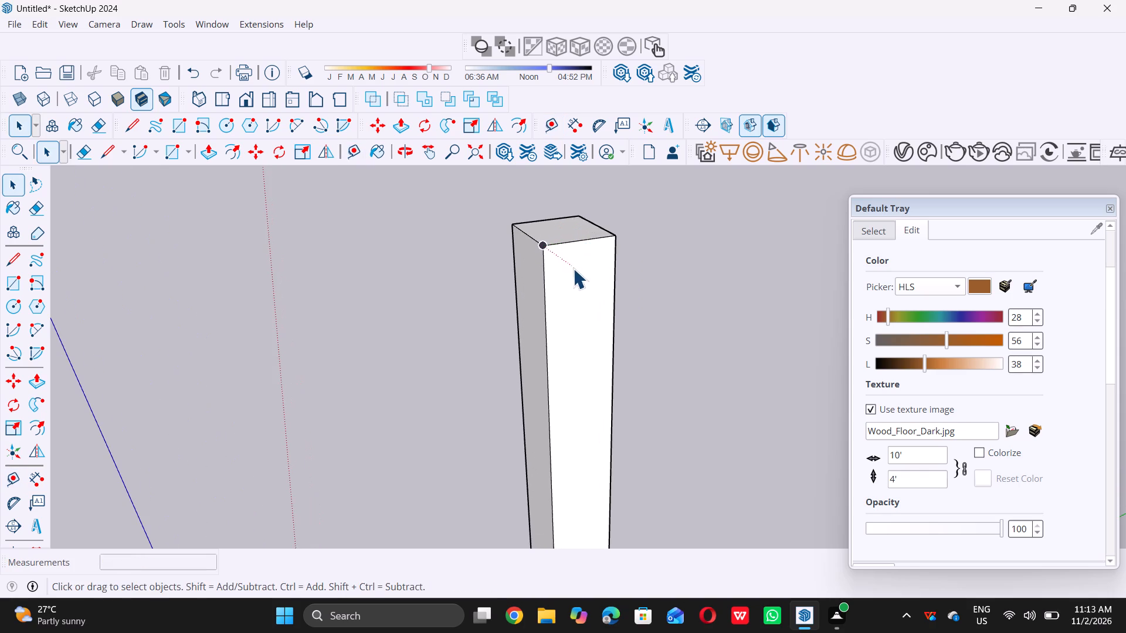
Place a guide line 3' below the top edge on the inner side face of the front frame's left post.
key(t)
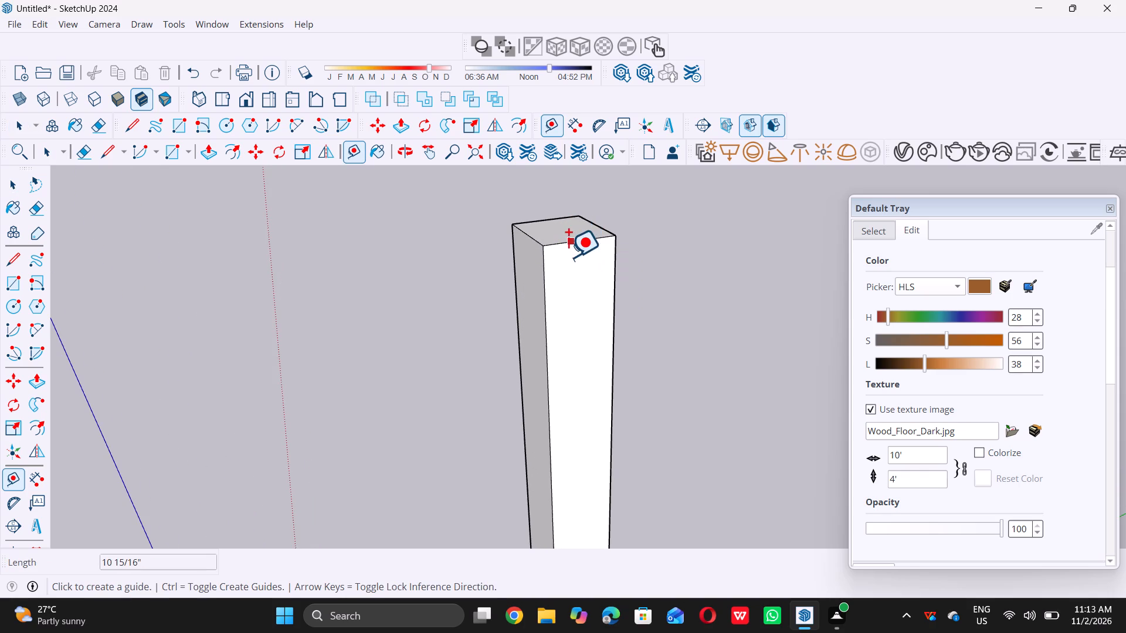
key(space)
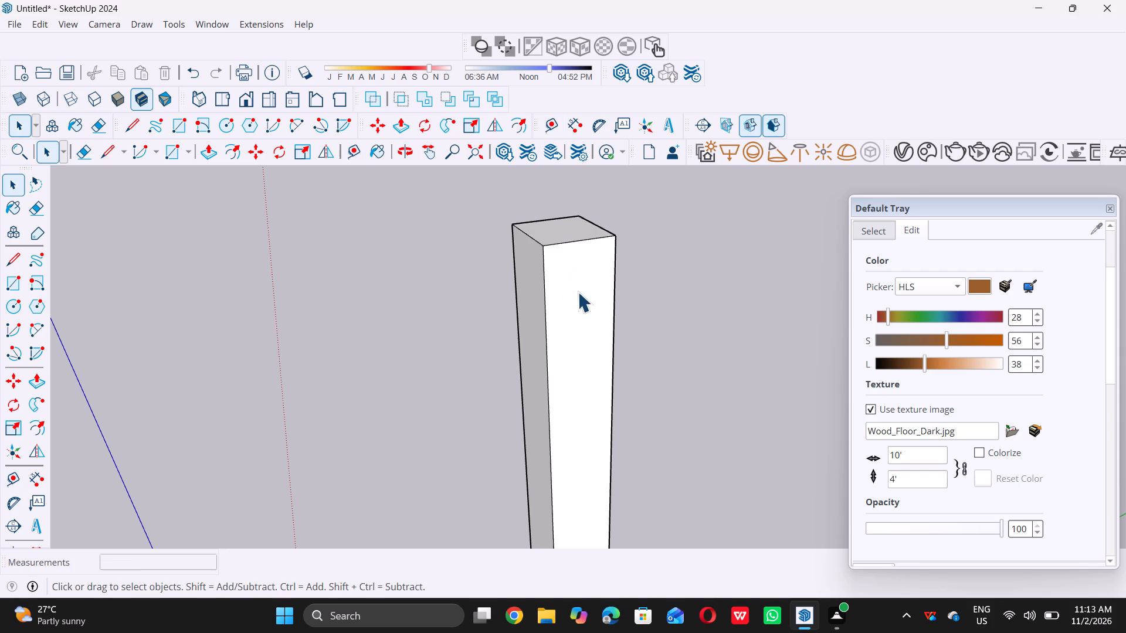
key(t)
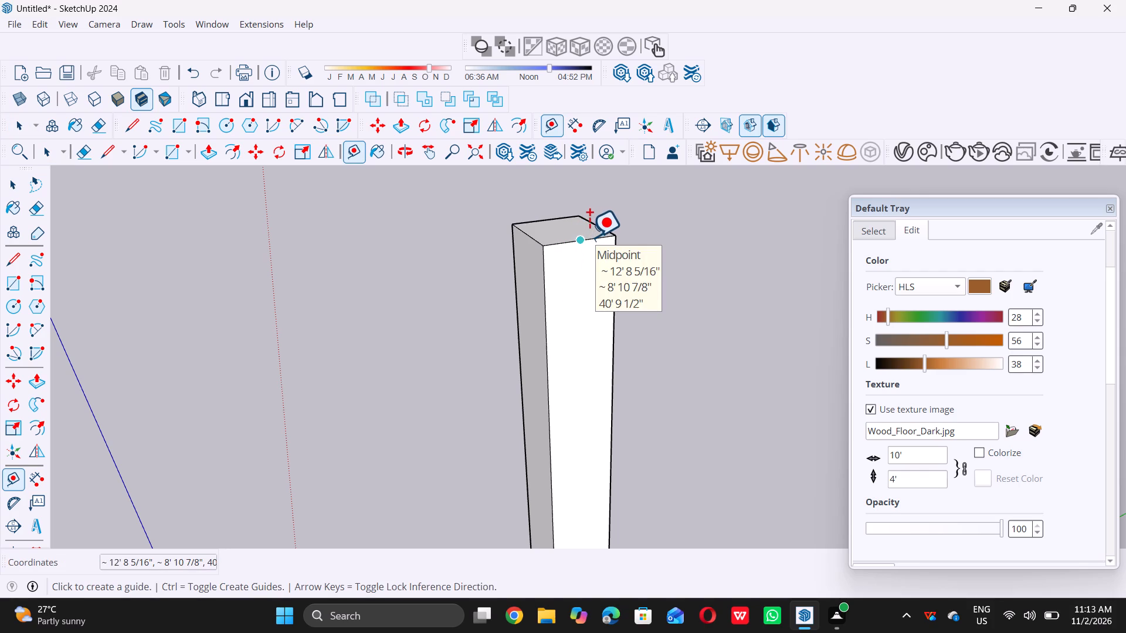
click(589, 237)
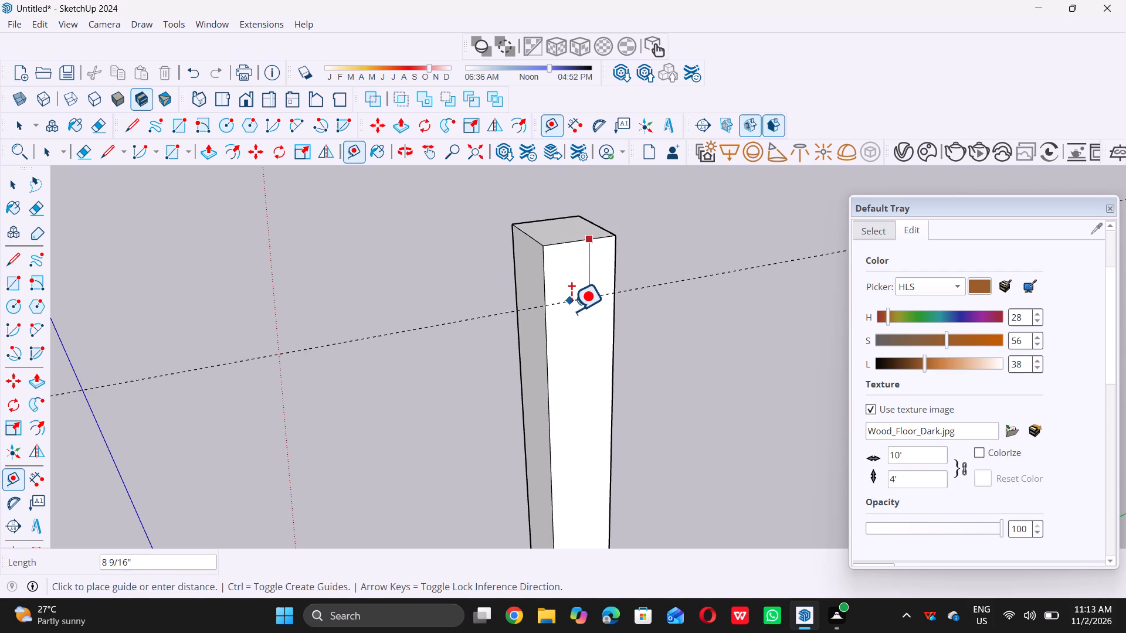
key(1)
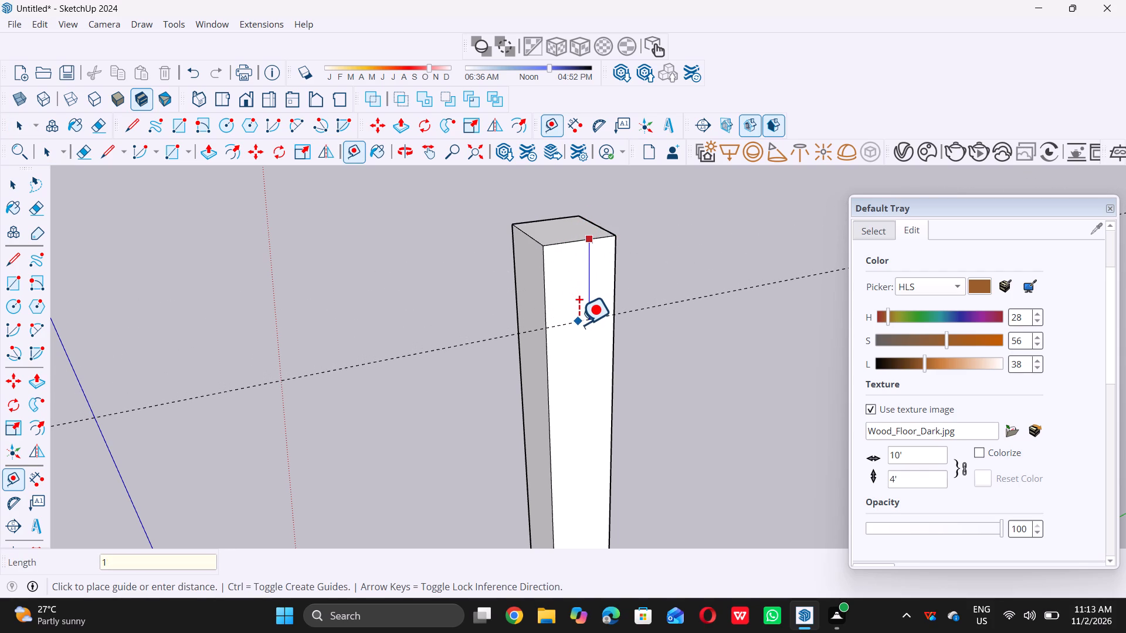
key(apostrophe)
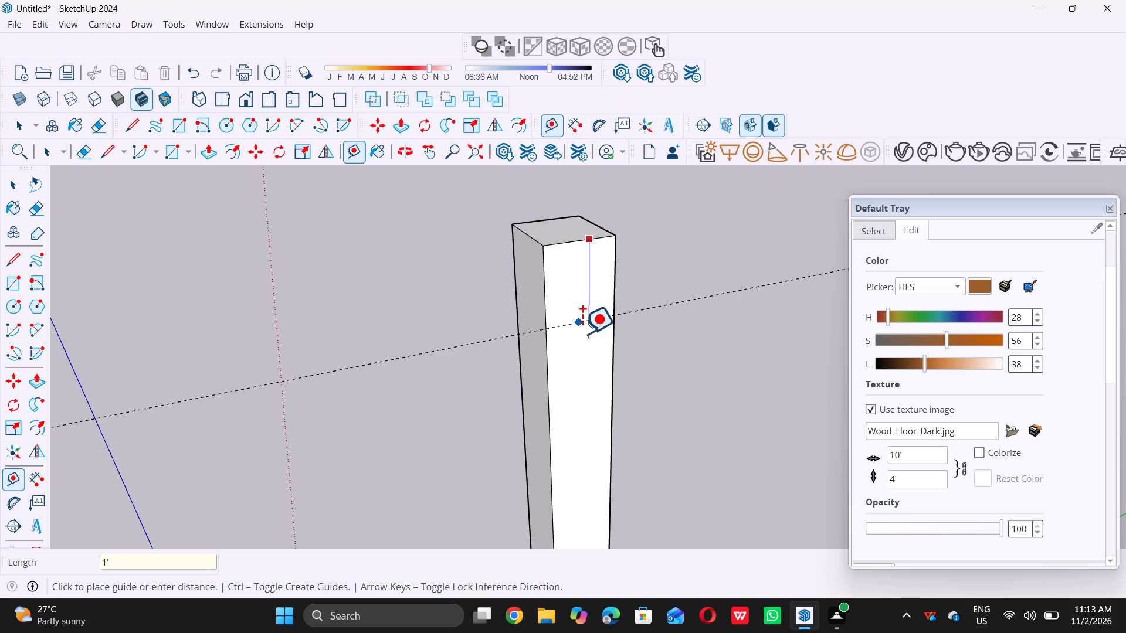
key(BackSpace)
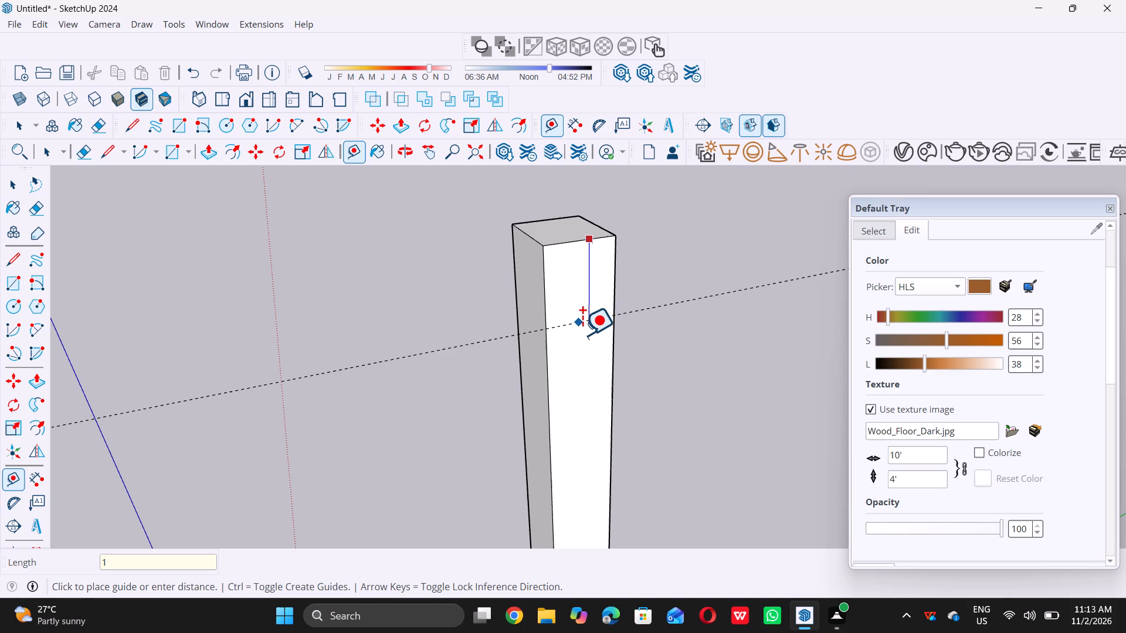
key(BackSpace)
key(3)
key(apostrophe)
key(Return)
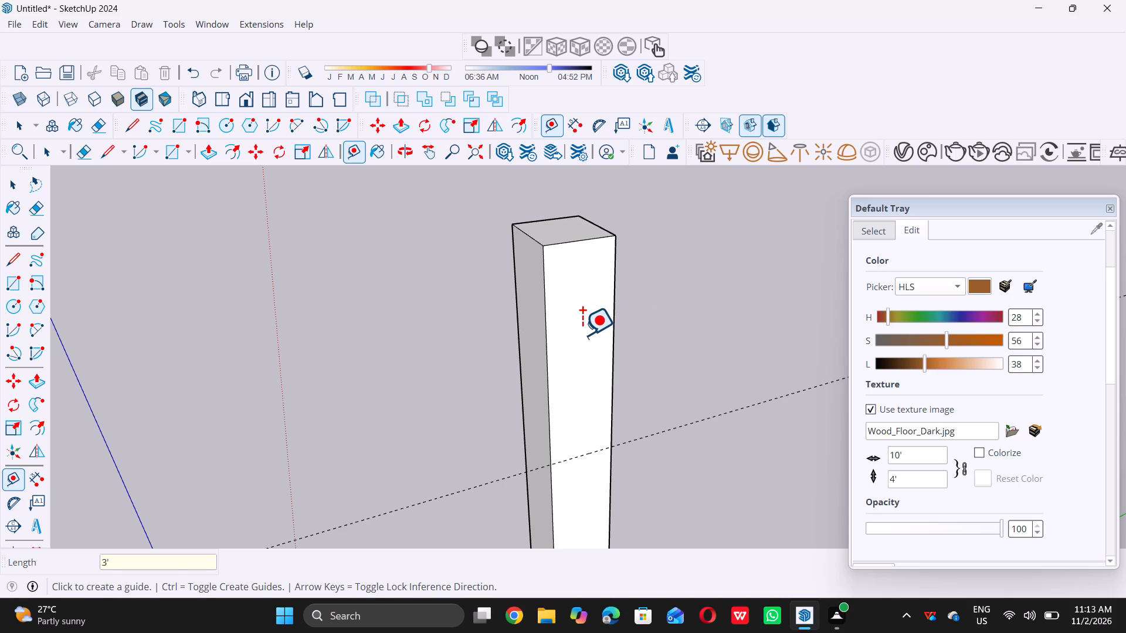
key(space)
Draw a full-width rectangle on the left post's inner side face, from its top corner down to the 3' guide.
key(r)
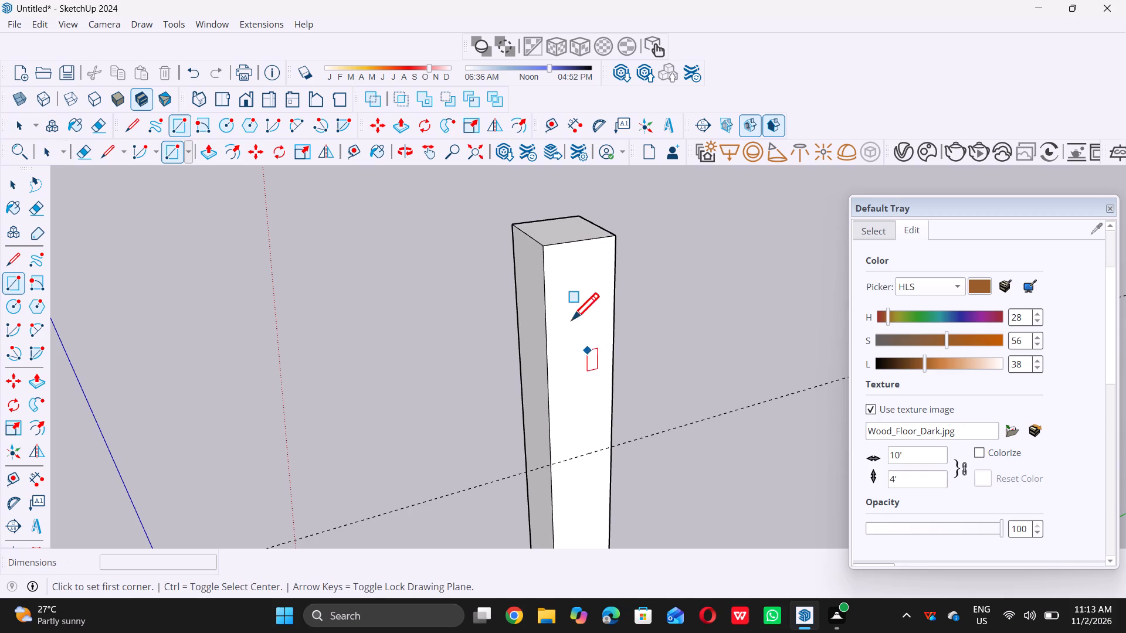
click(545, 246)
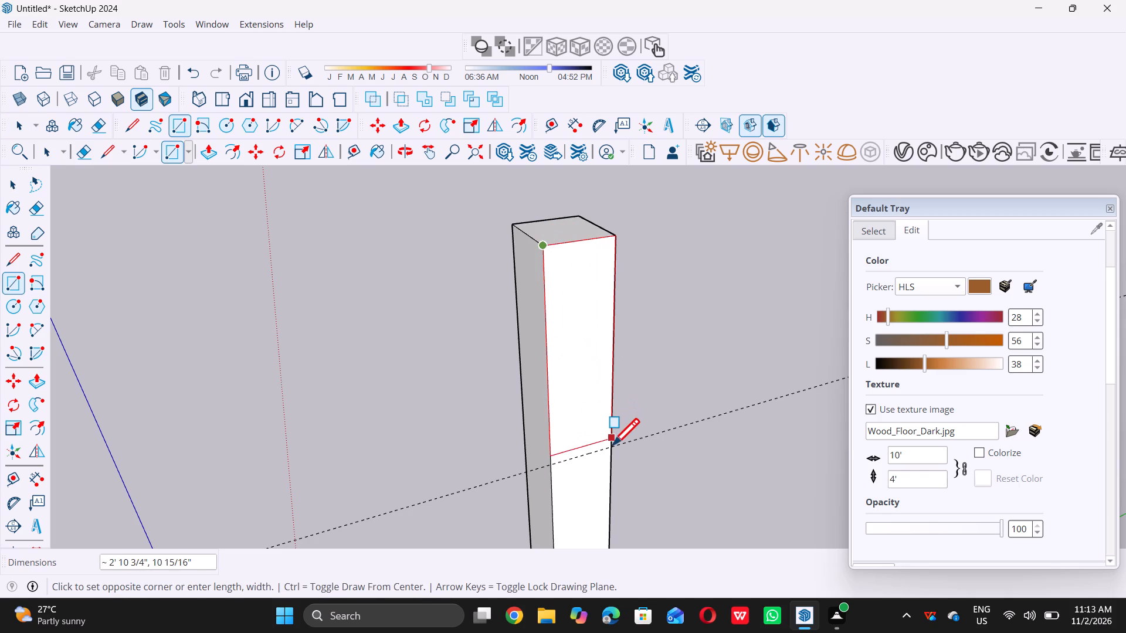
triple_click(610, 447)
key(space)
Push/Pull the rectangle at the left post's top 19' across to the right post, forming the front frame's top beam.
scroll(505, 410, down, 18)
scroll(582, 314, down, 8)
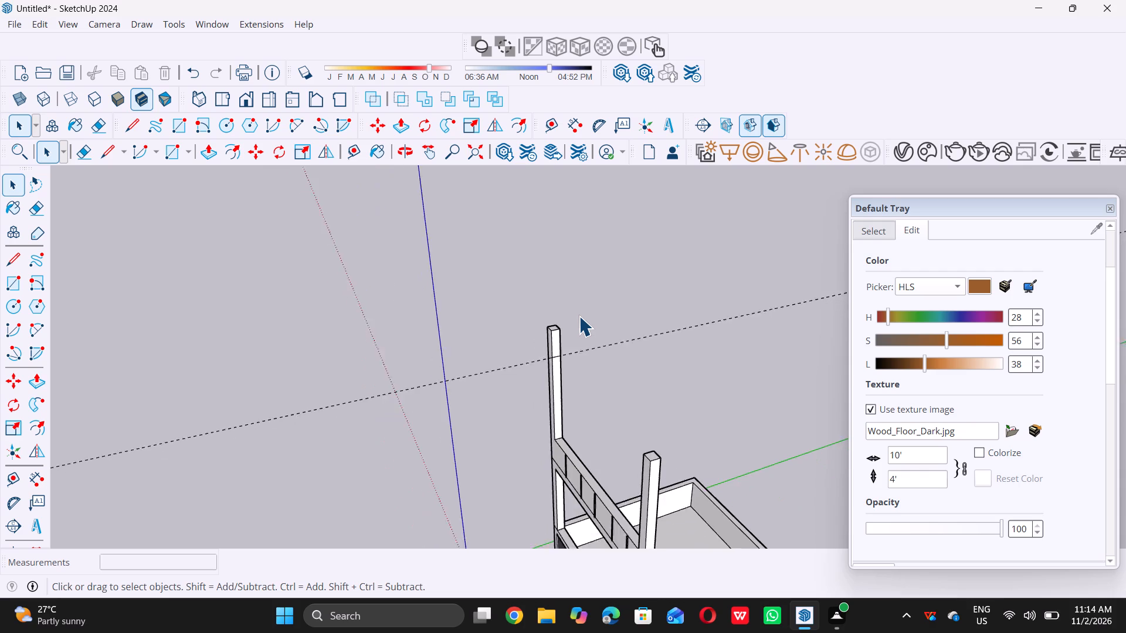
scroll(579, 316, down, 5)
middle_drag(557, 419, 652, 431)
middle_click(652, 431)
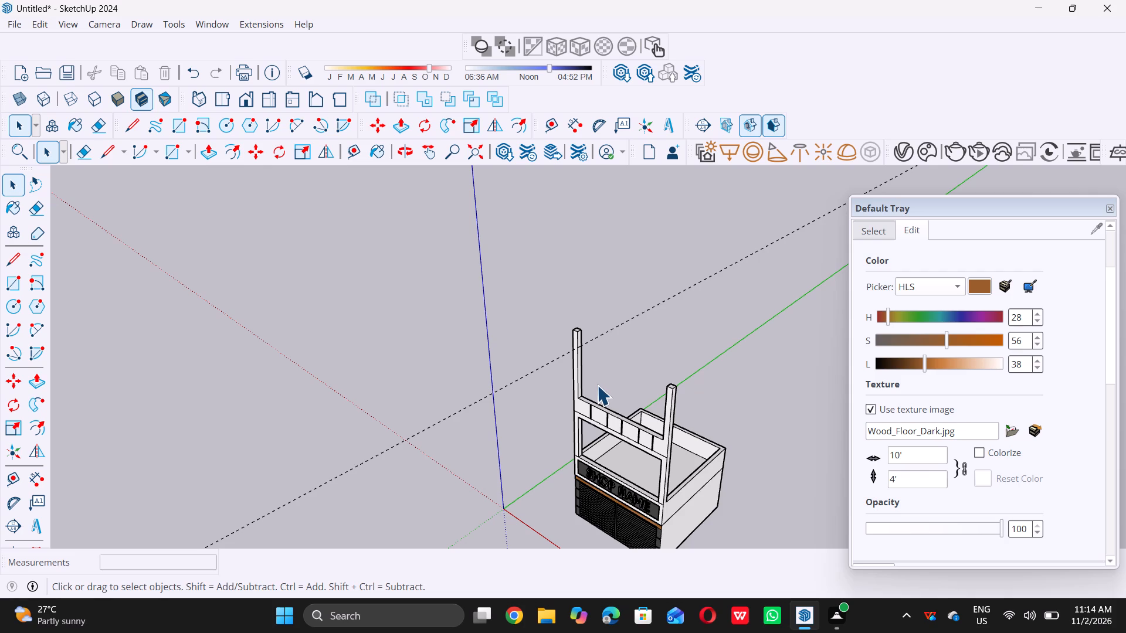
scroll(615, 347, up, 3)
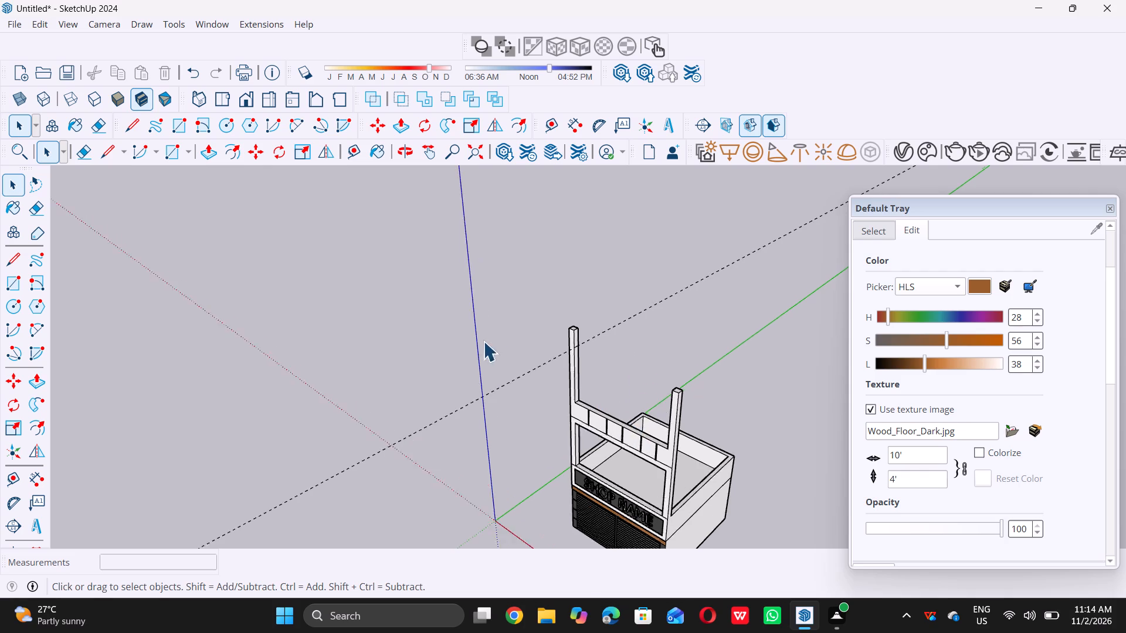
scroll(483, 341, up, 3)
scroll(584, 333, up, 5)
scroll(646, 342, up, 9)
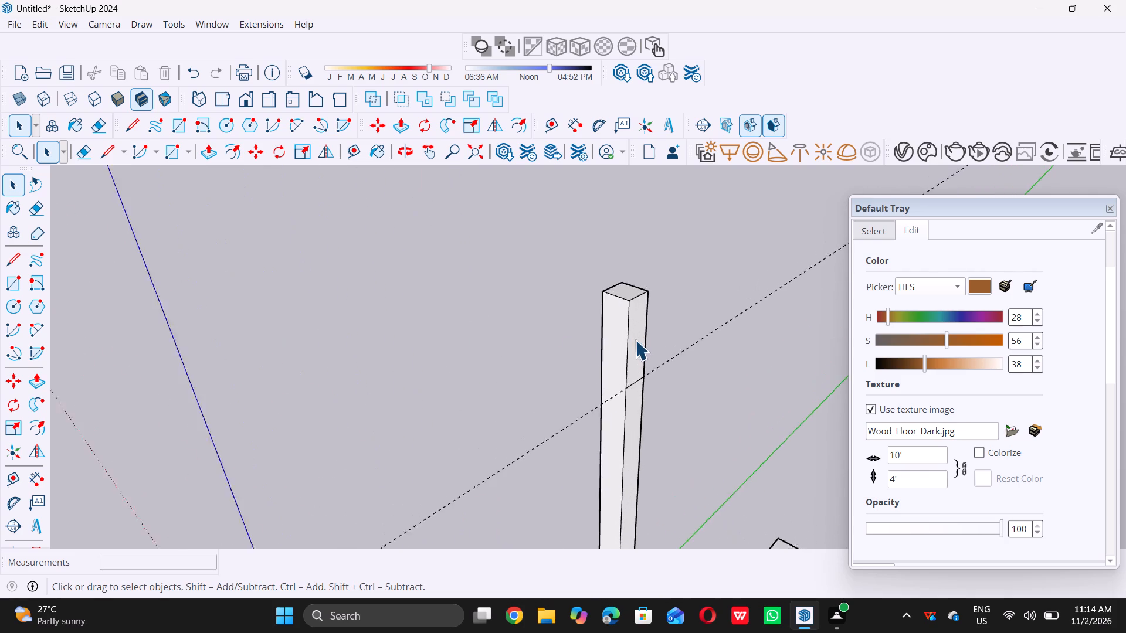
scroll(635, 340, up, 4)
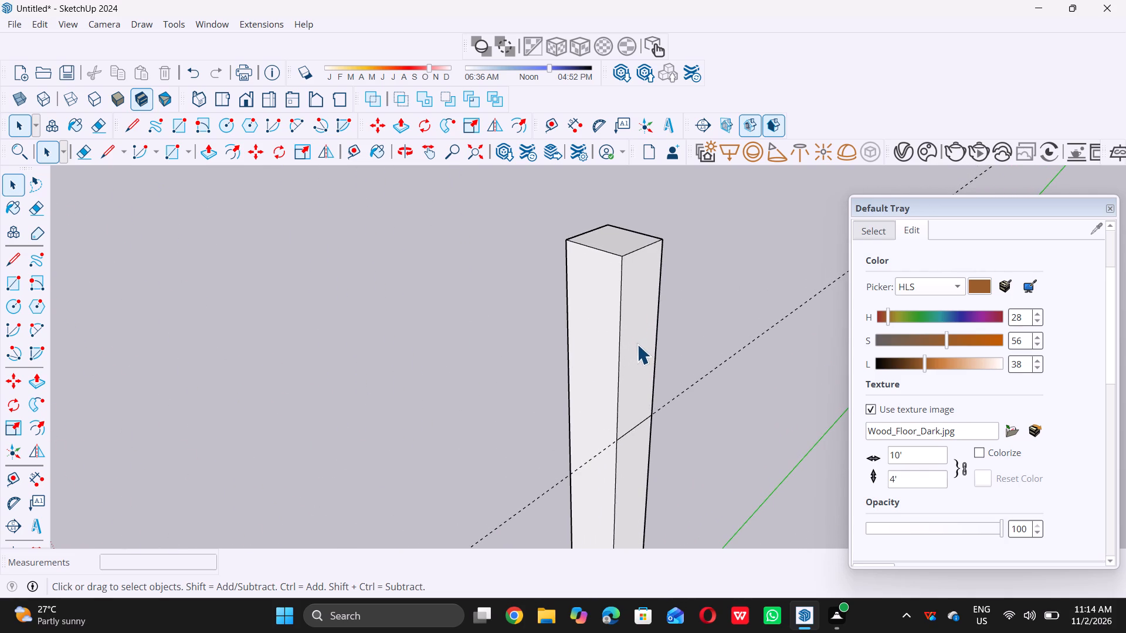
click(635, 347)
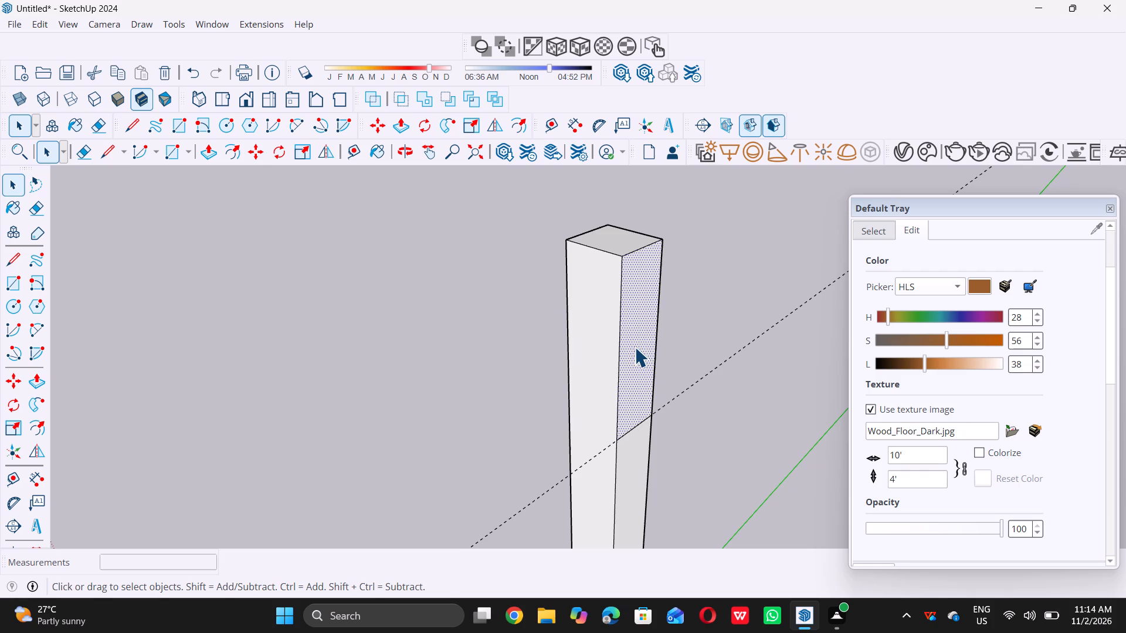
key(p)
click(634, 351)
scroll(643, 364, down, 5)
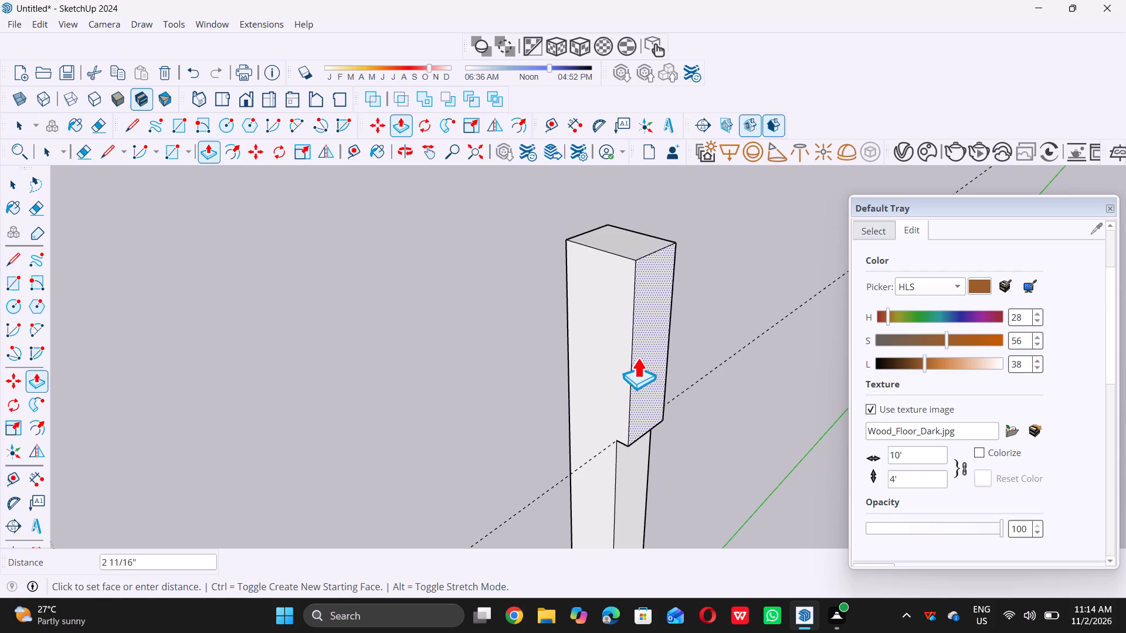
scroll(637, 358, down, 20)
scroll(637, 358, down, 9)
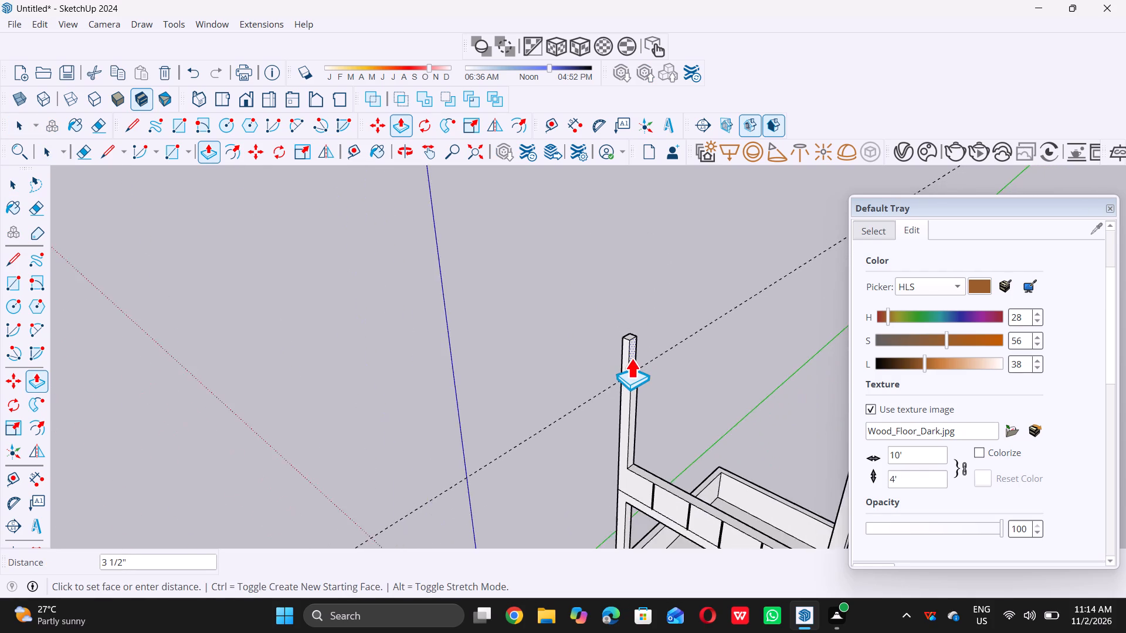
scroll(631, 358, down, 7)
scroll(735, 422, up, 4)
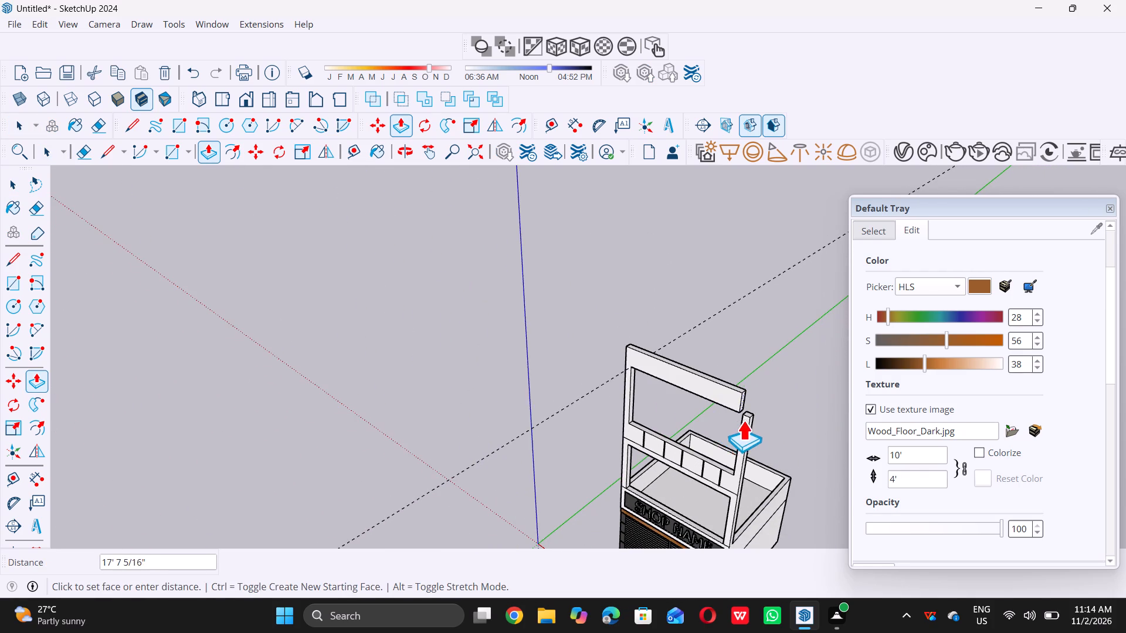
scroll(752, 418, up, 9)
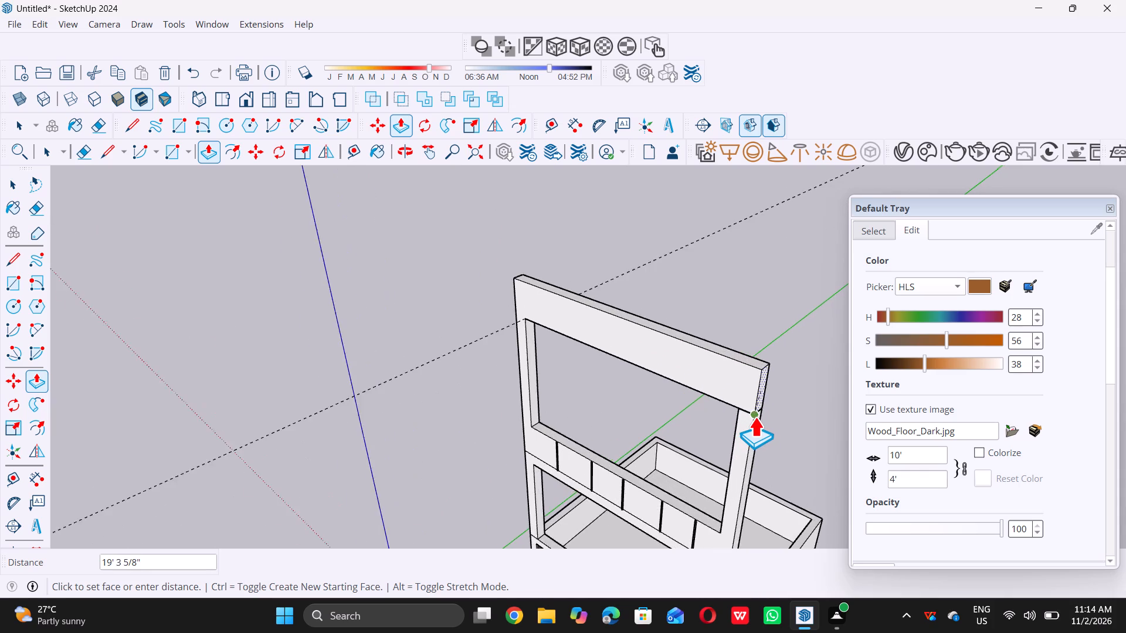
click(749, 416)
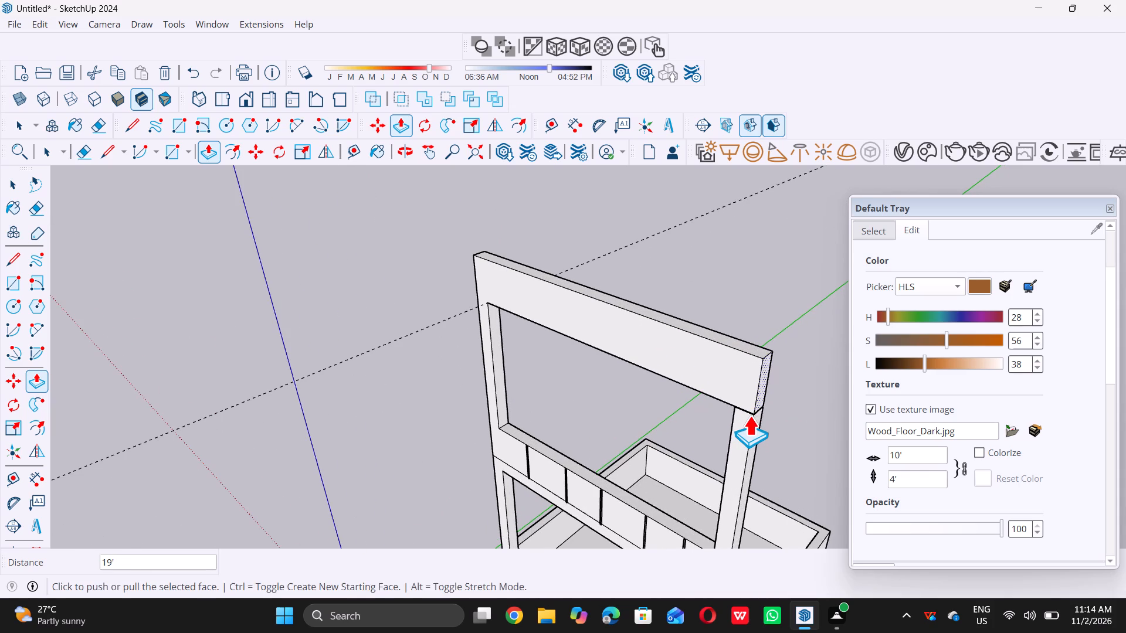
key(space)
double_click(807, 315)
Delete all guide lines in the model.
scroll(444, 428, down, 9)
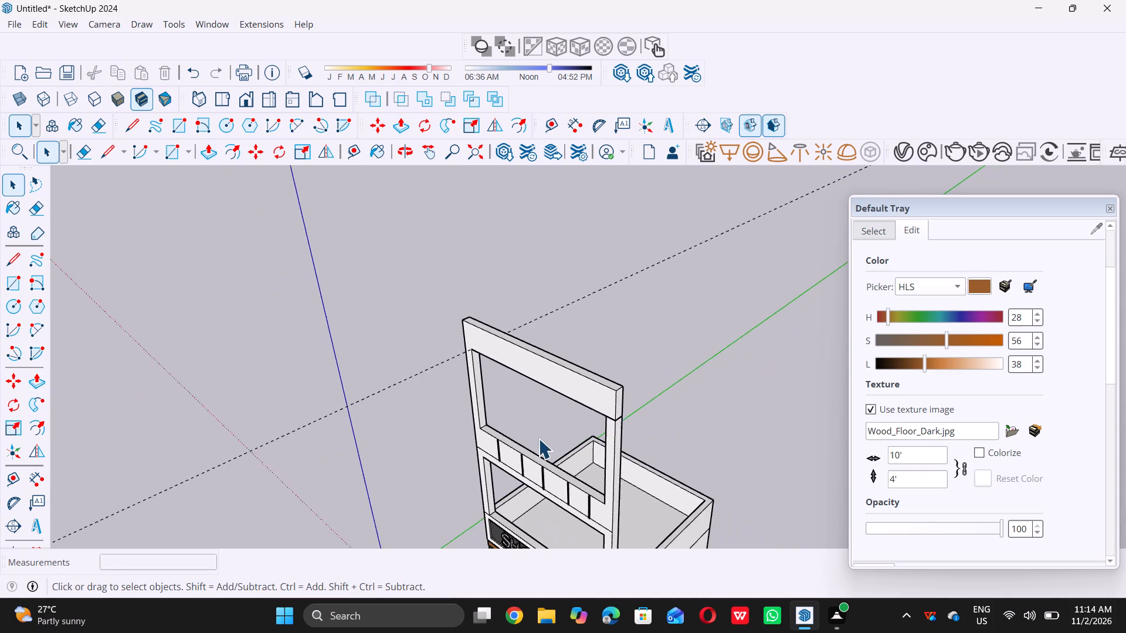
middle_drag(534, 444, 673, 397)
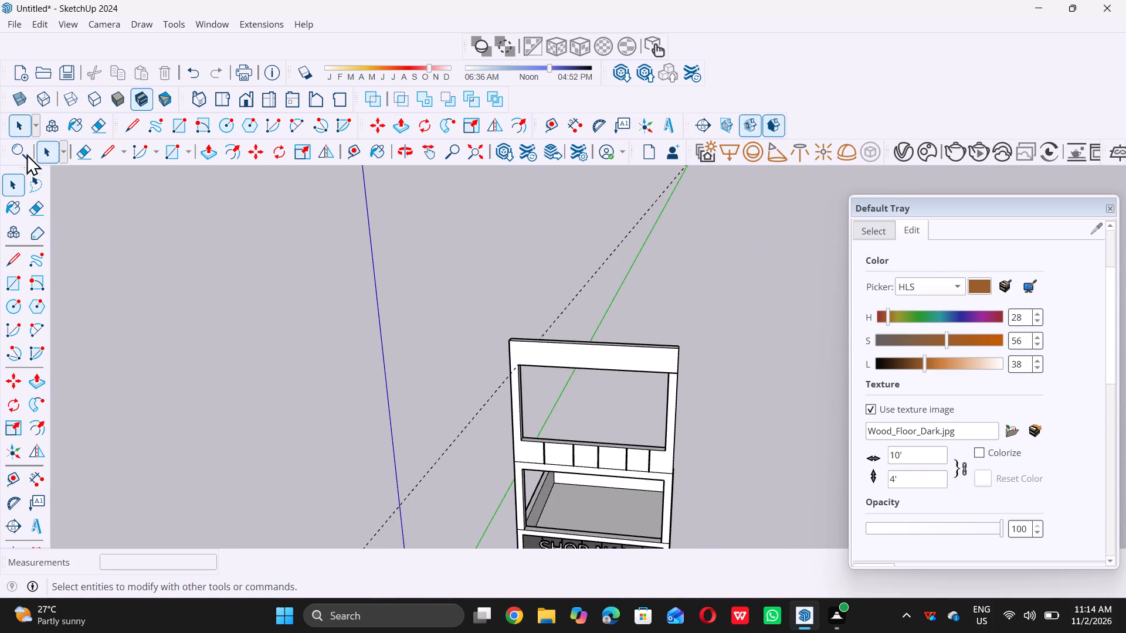
click(46, 26)
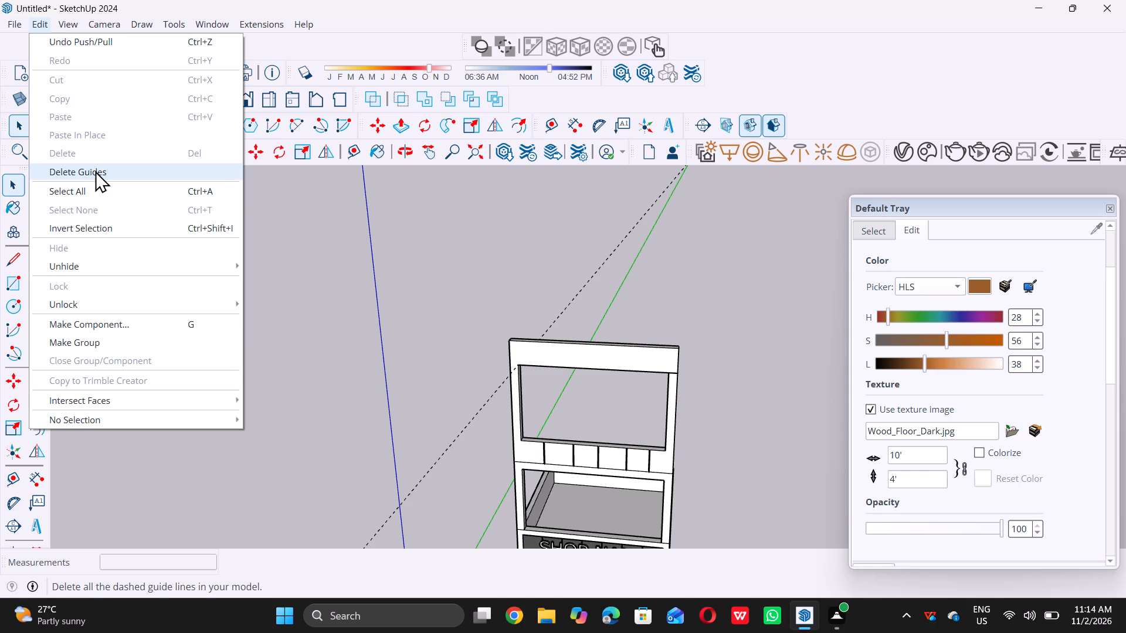
double_click(95, 171)
Examine the kiosk's front frame, including the new top beam, the upper crossbar and the sign area.
scroll(413, 308, down, 8)
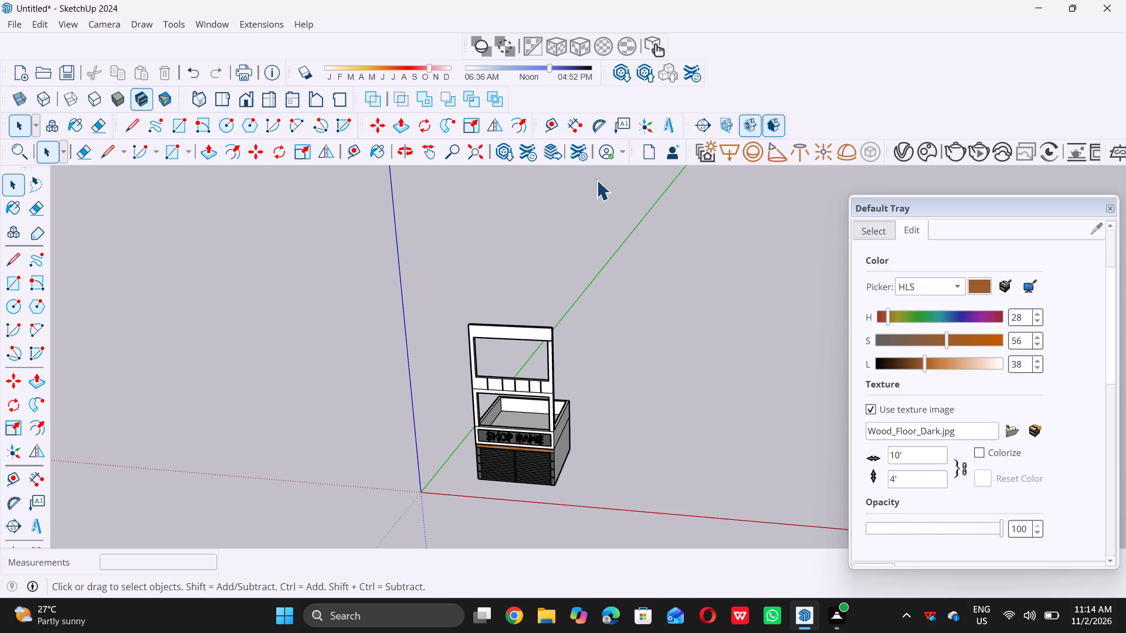
scroll(510, 297, down, 8)
middle_drag(497, 355, 538, 321)
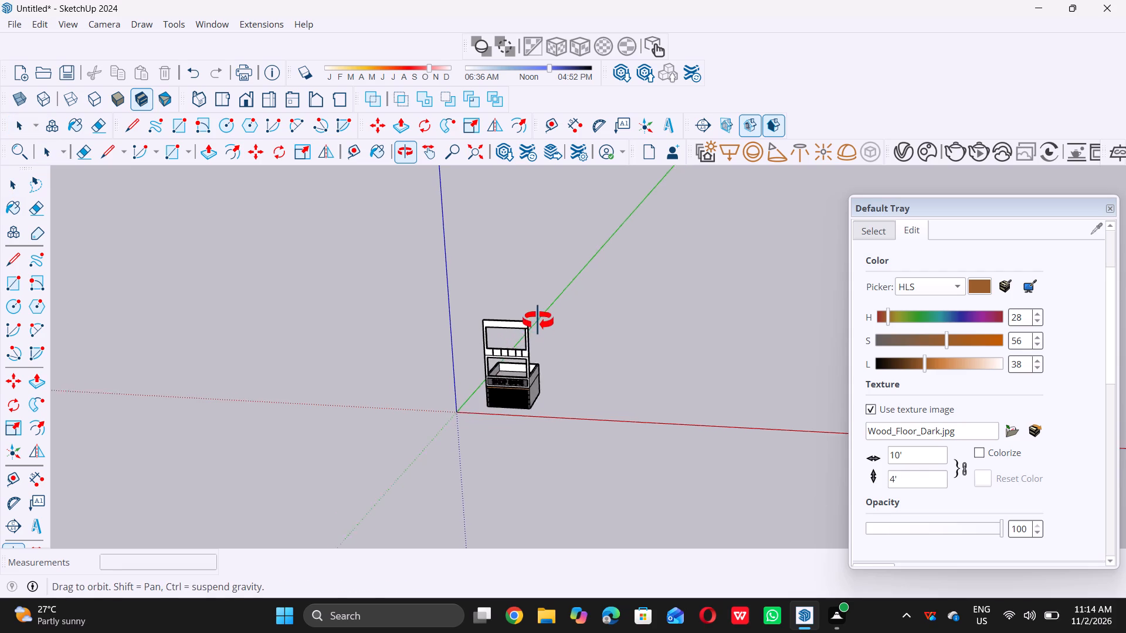
middle_drag(538, 321, 523, 305)
scroll(494, 336, up, 6)
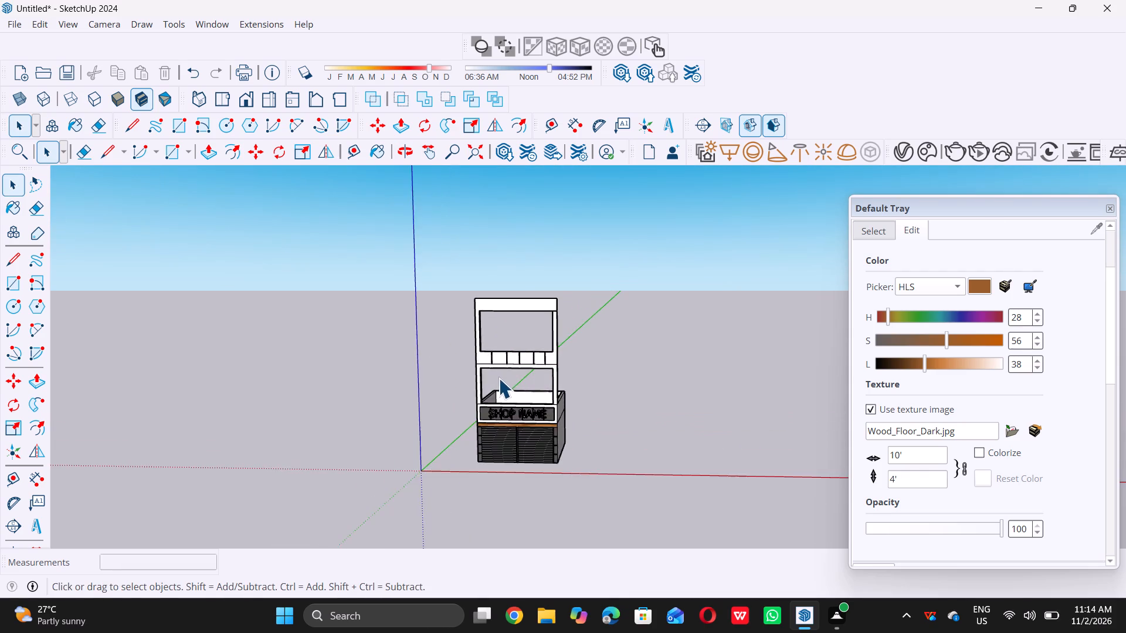
scroll(498, 378, up, 6)
scroll(473, 342, down, 6)
scroll(464, 363, up, 6)
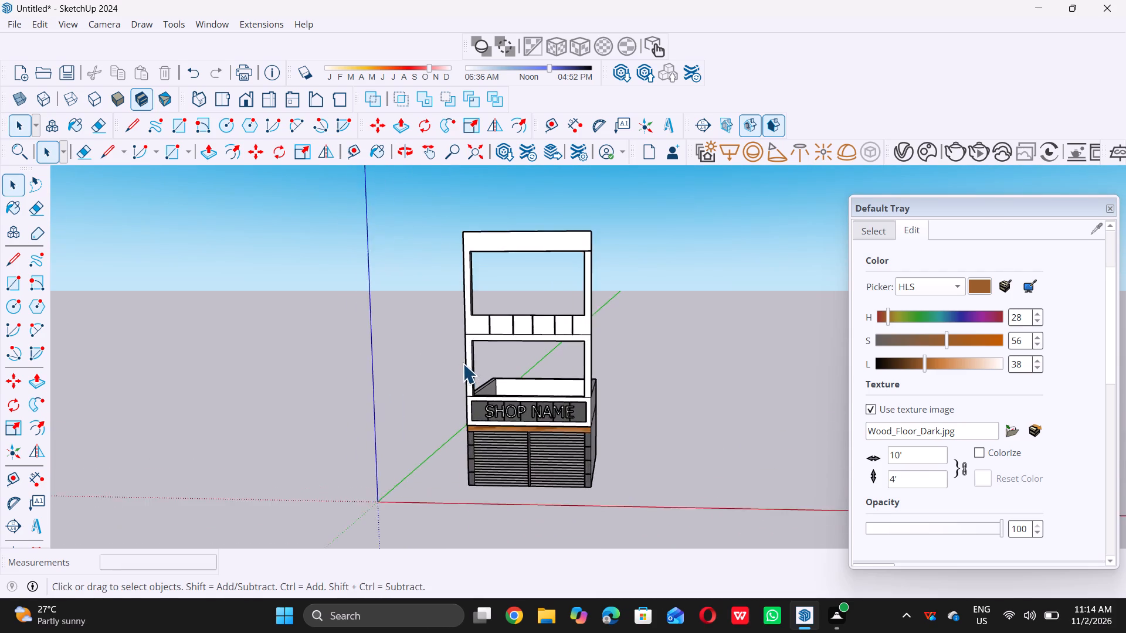
scroll(467, 352, up, 6)
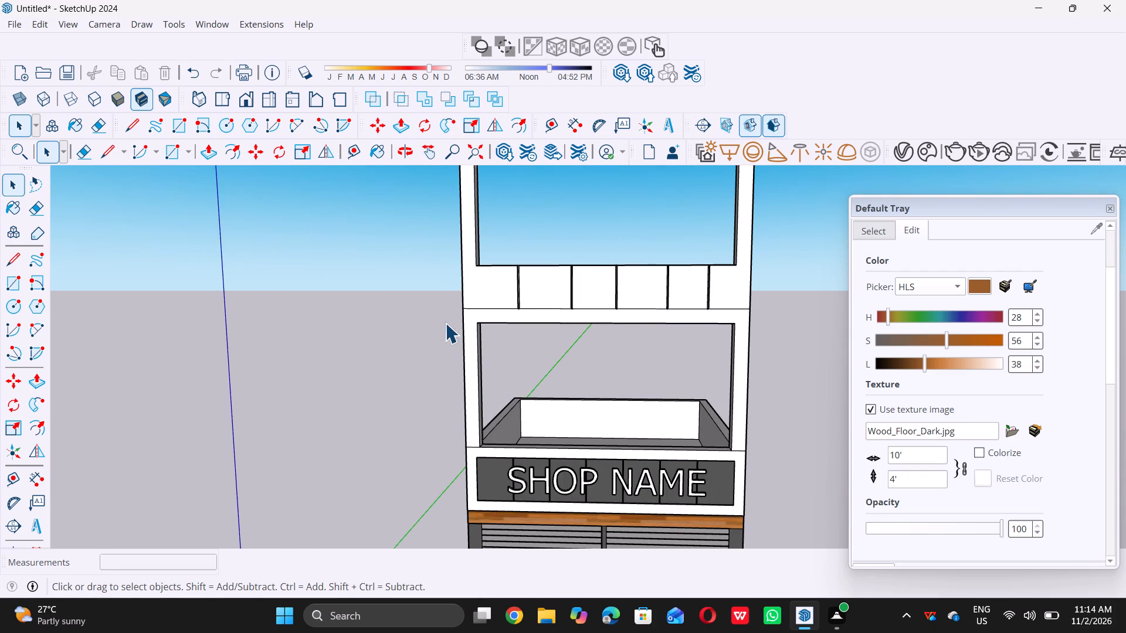
scroll(445, 323, down, 4)
Push/Pull the upper crossbar's leftmost panel outward 1/2", level with the face of the adjacent divider strip.
middle_drag(455, 338, 581, 414)
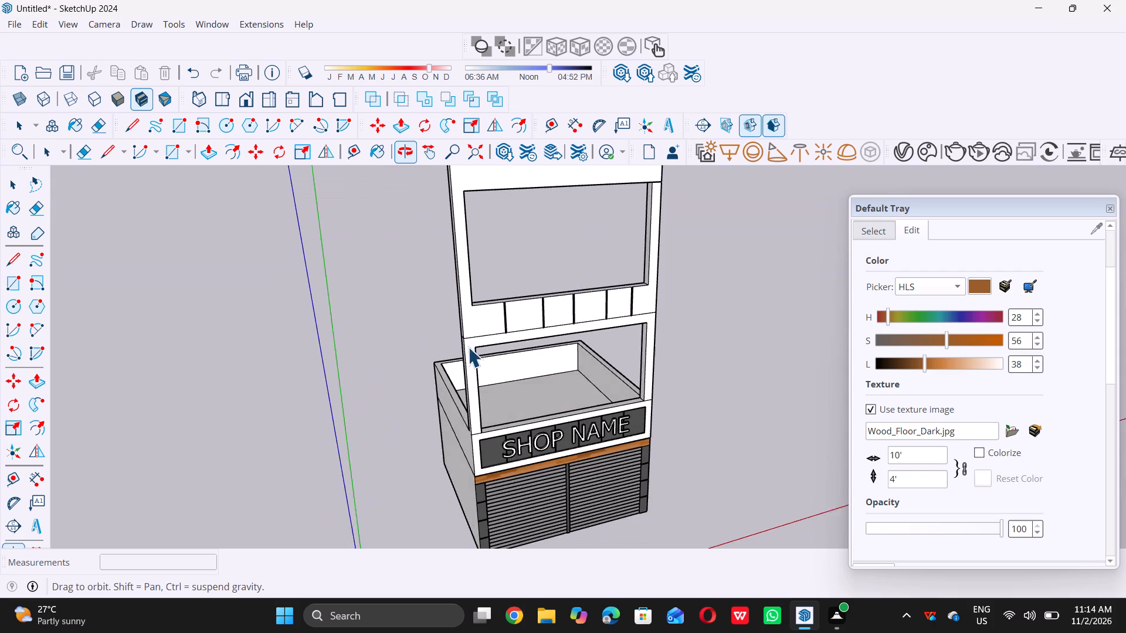
scroll(476, 327, up, 6)
middle_drag(466, 366, 467, 364)
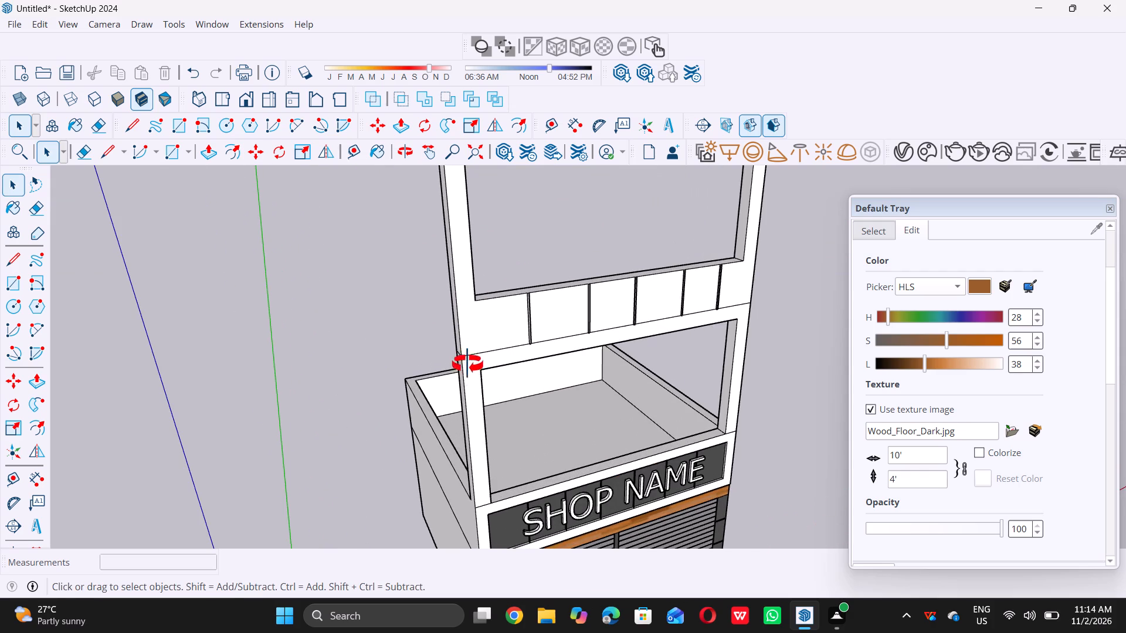
middle_drag(467, 364, 537, 325)
scroll(522, 339, up, 7)
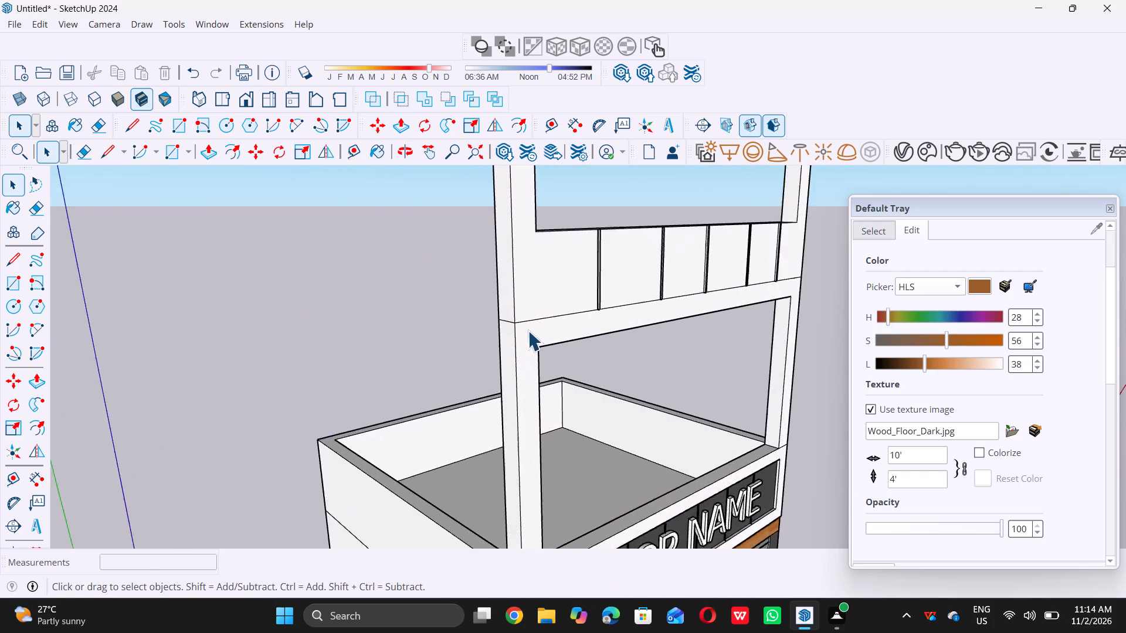
scroll(528, 329, up, 6)
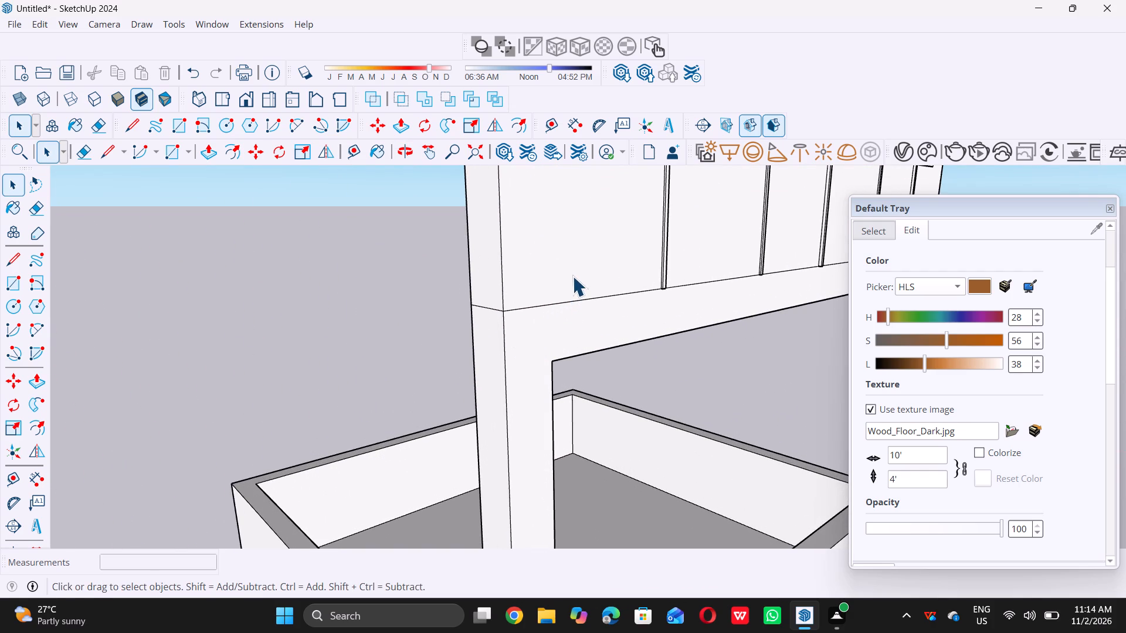
double_click(572, 274)
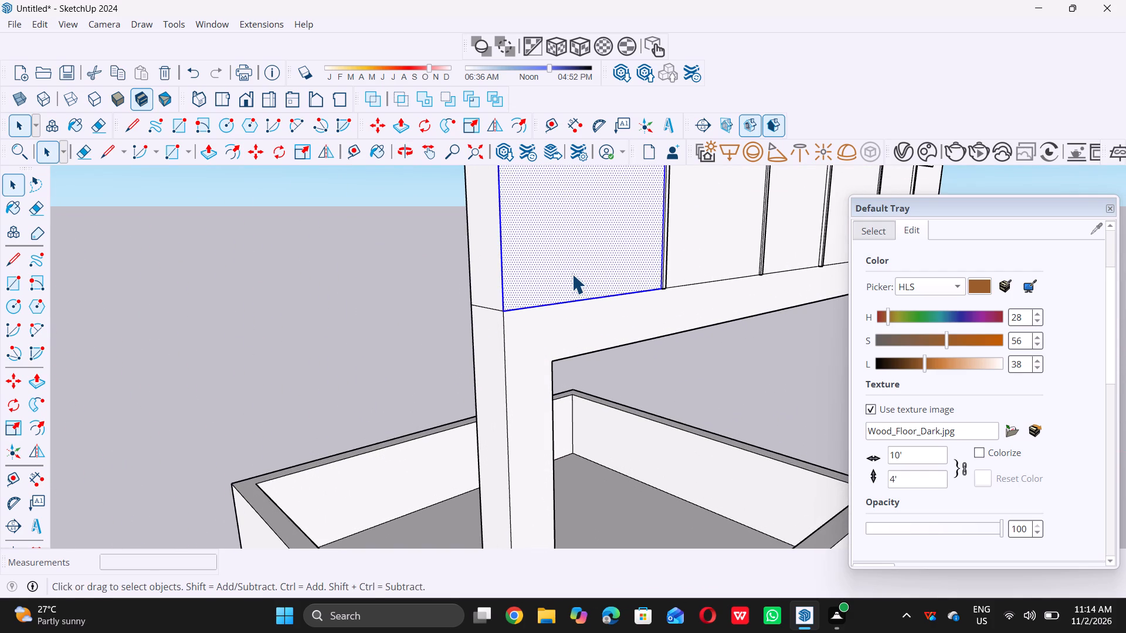
key(p)
click(575, 263)
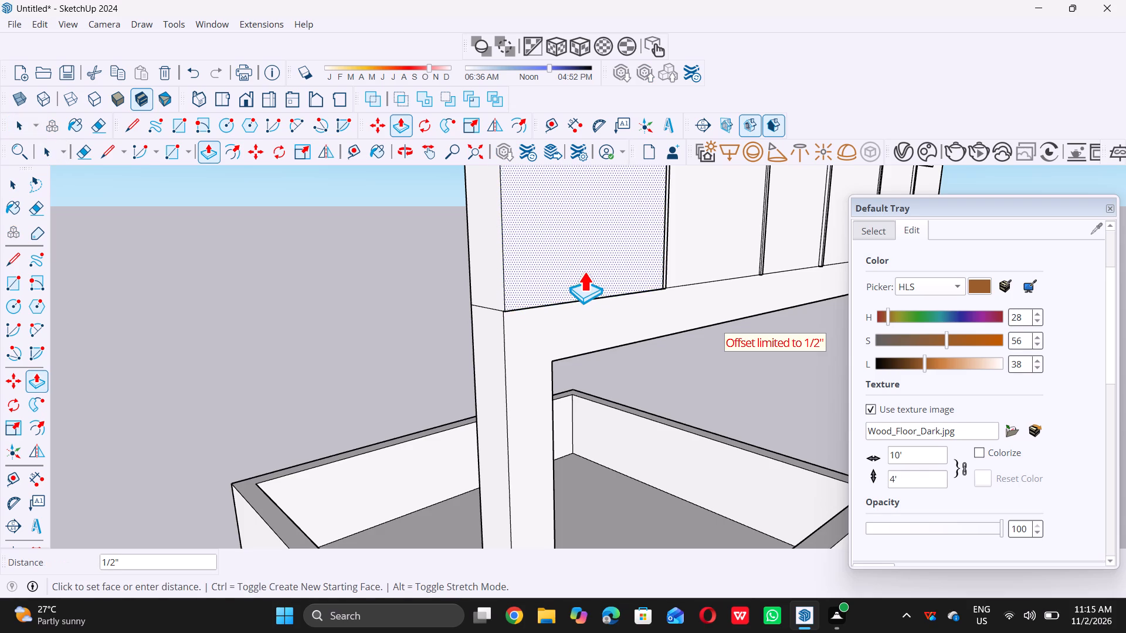
double_click(573, 316)
key(space)
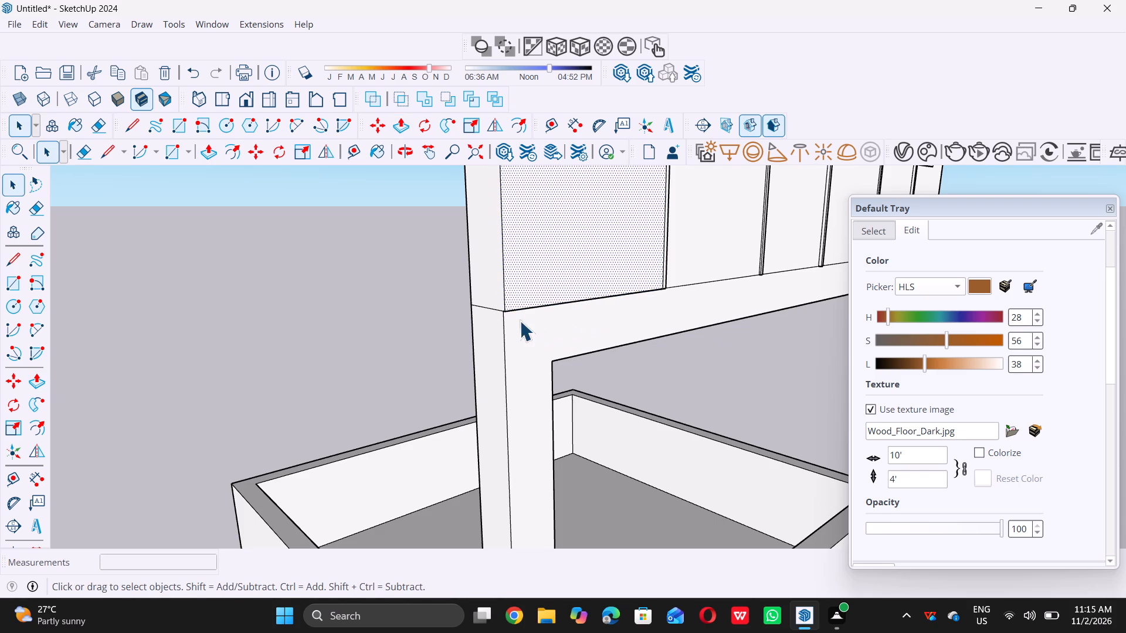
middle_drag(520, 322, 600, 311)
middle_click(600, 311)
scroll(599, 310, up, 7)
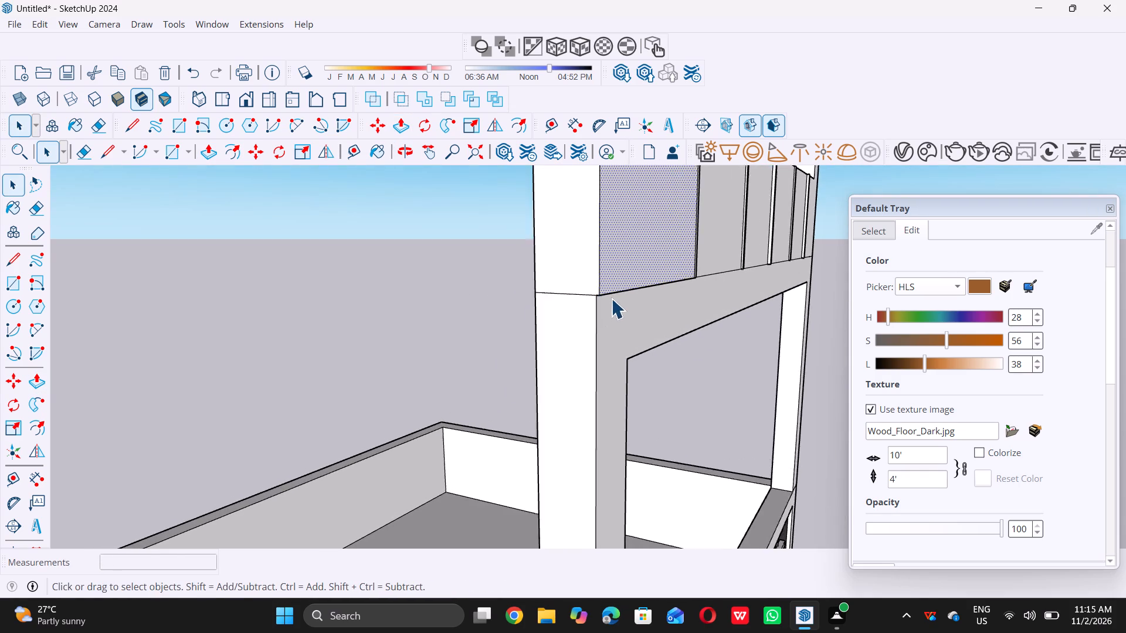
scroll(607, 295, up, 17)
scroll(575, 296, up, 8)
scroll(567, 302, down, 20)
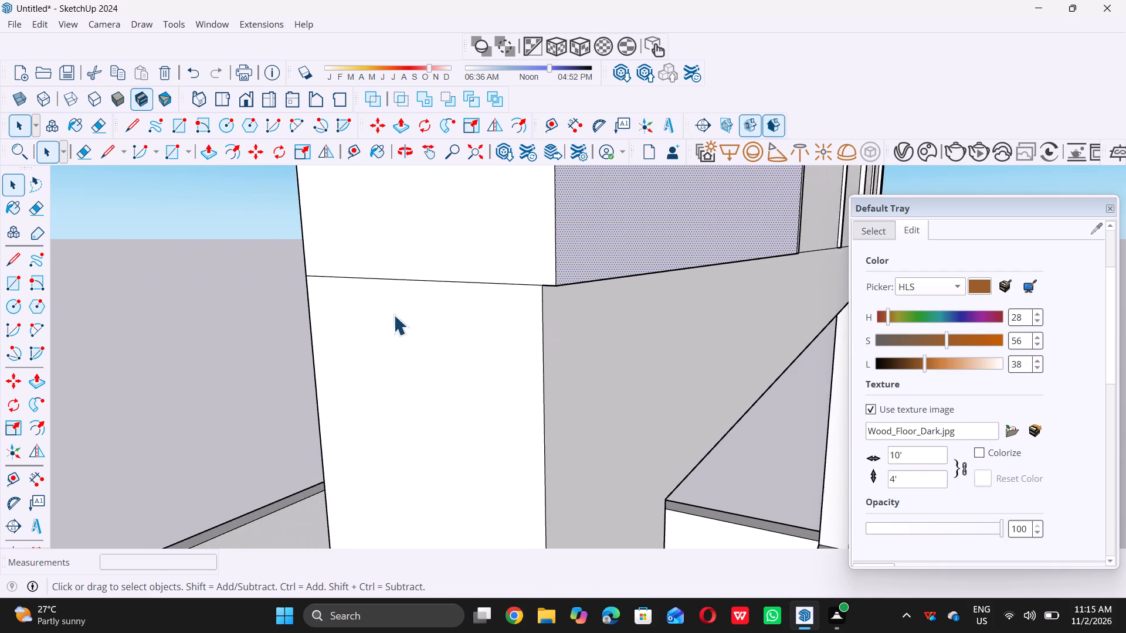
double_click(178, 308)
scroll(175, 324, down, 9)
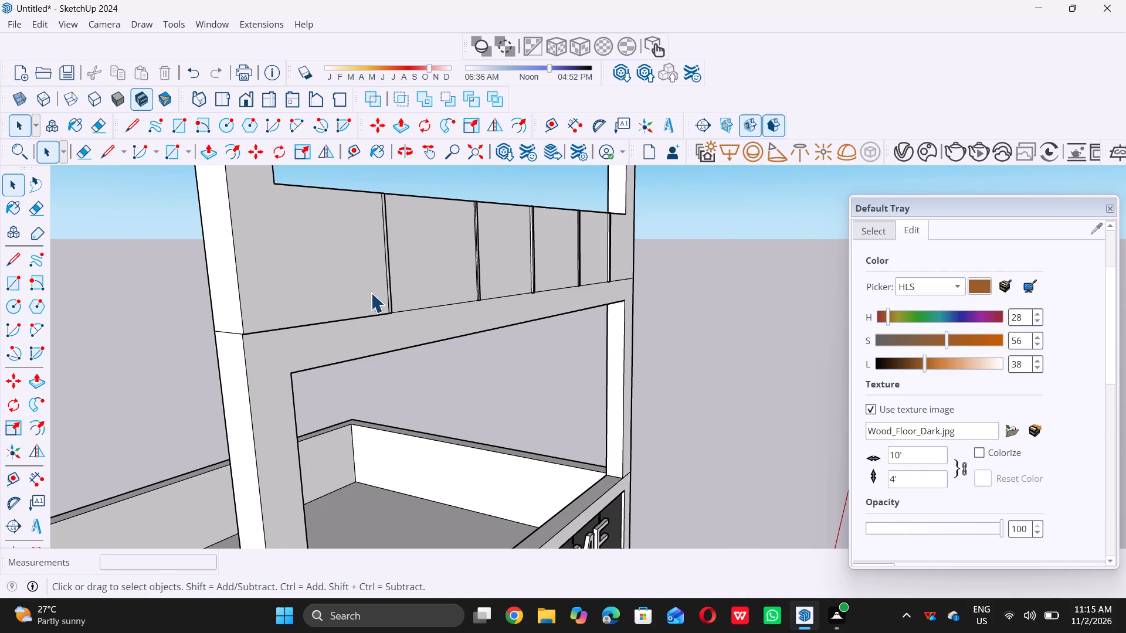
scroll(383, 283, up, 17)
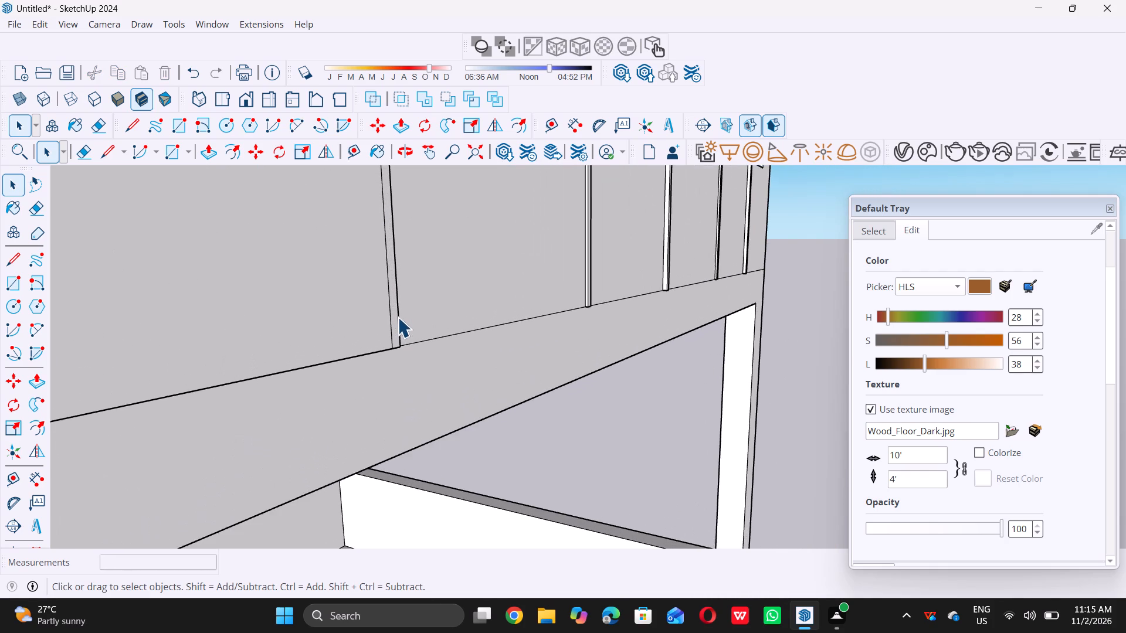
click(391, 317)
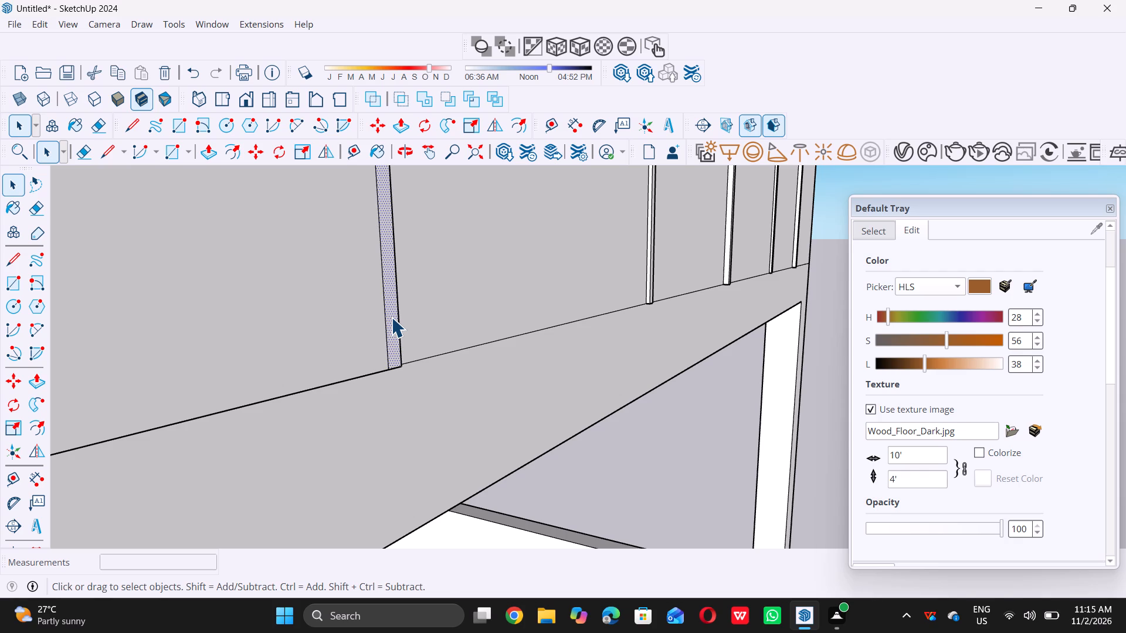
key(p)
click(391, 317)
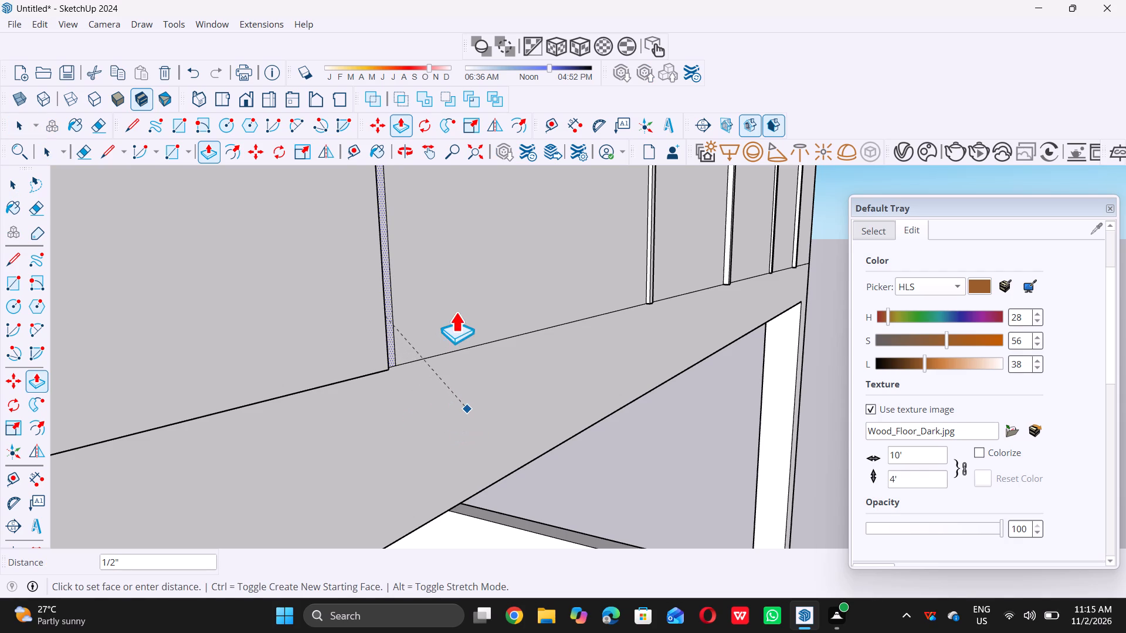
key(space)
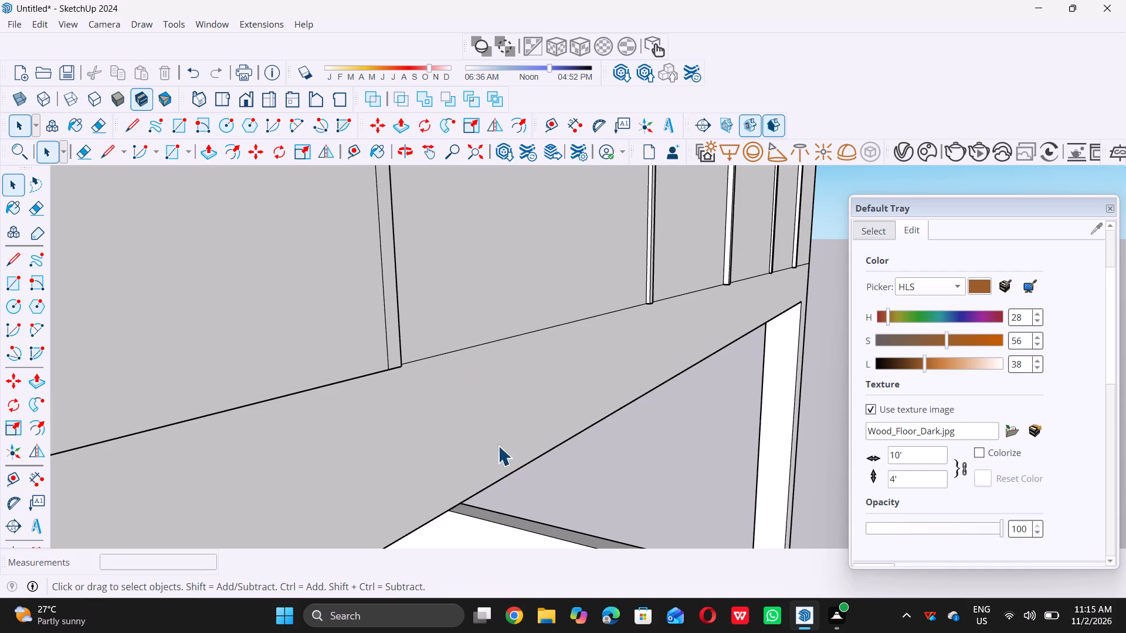
Push/Pull the narrow divider strip beside the crossbar's leftmost panel outward 0.5".
scroll(377, 224, up, 4)
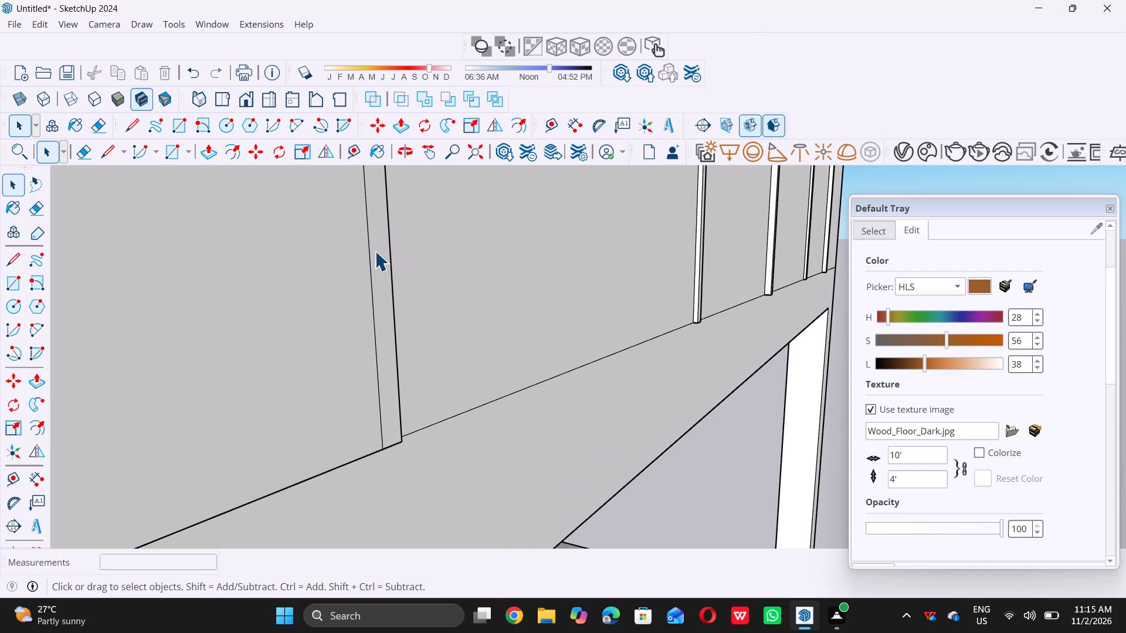
click(375, 251)
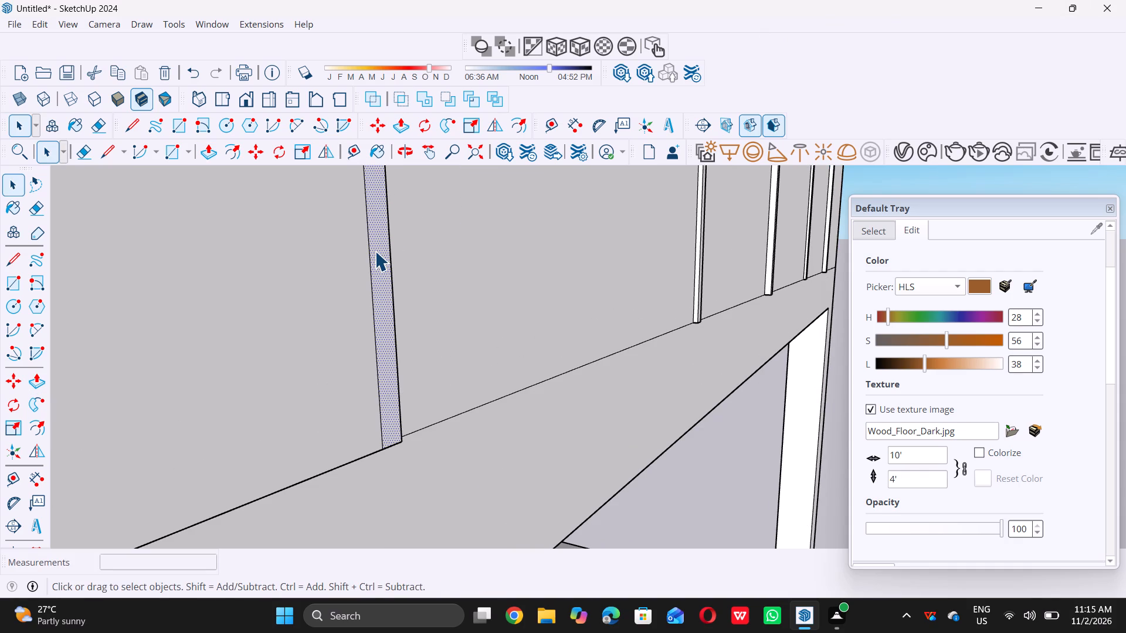
key(p)
click(375, 251)
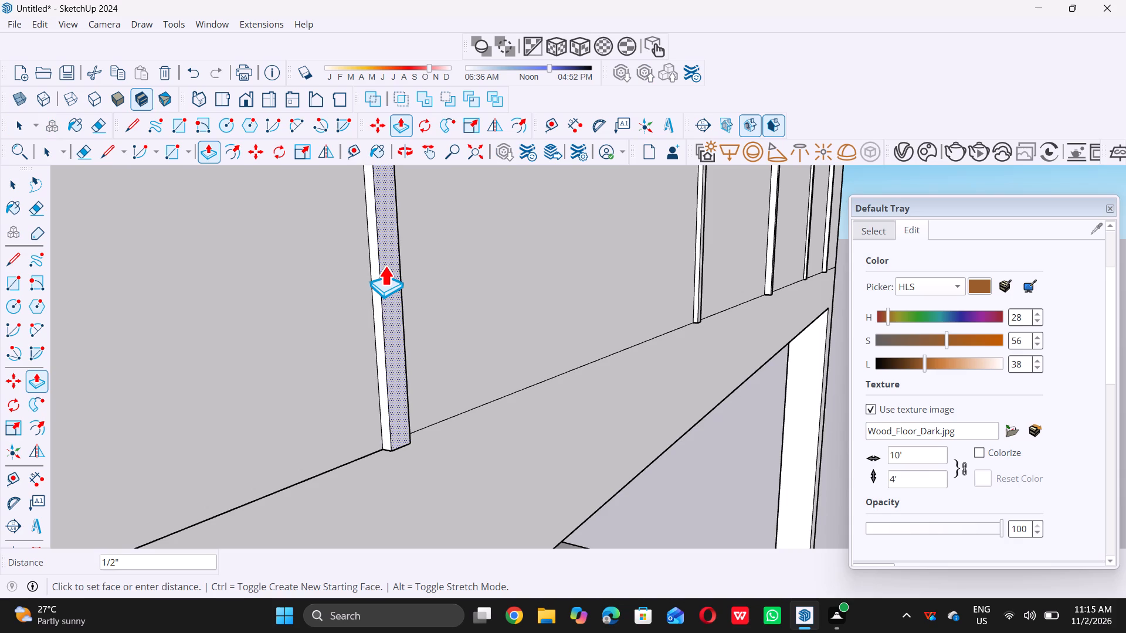
text(0.5)
key(shift+quotedbl)
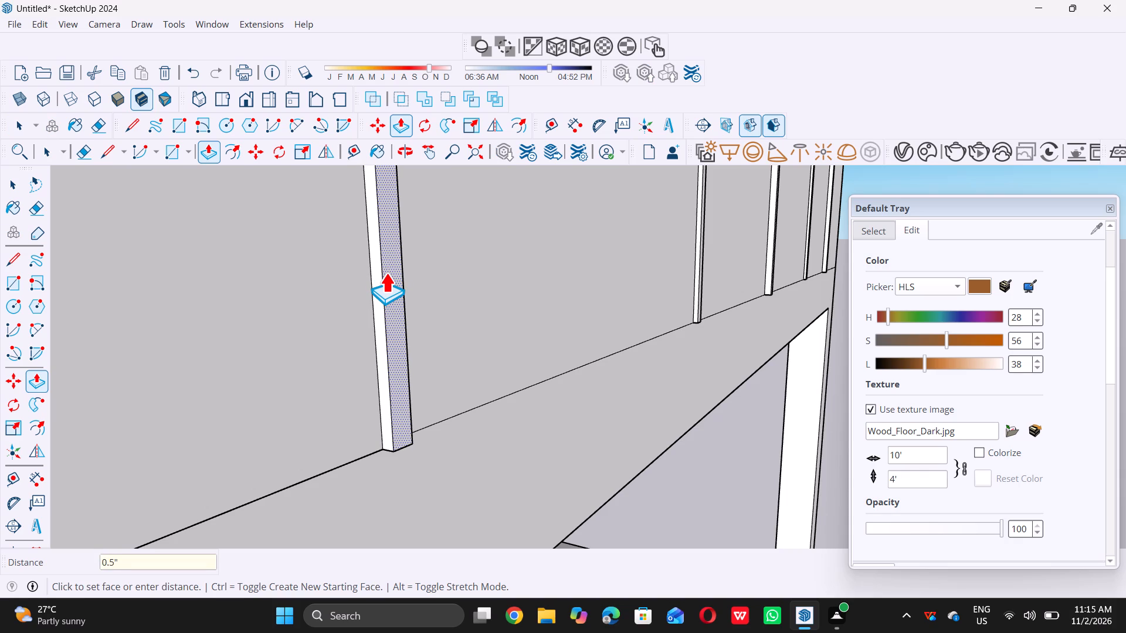
key(Return)
key(space)
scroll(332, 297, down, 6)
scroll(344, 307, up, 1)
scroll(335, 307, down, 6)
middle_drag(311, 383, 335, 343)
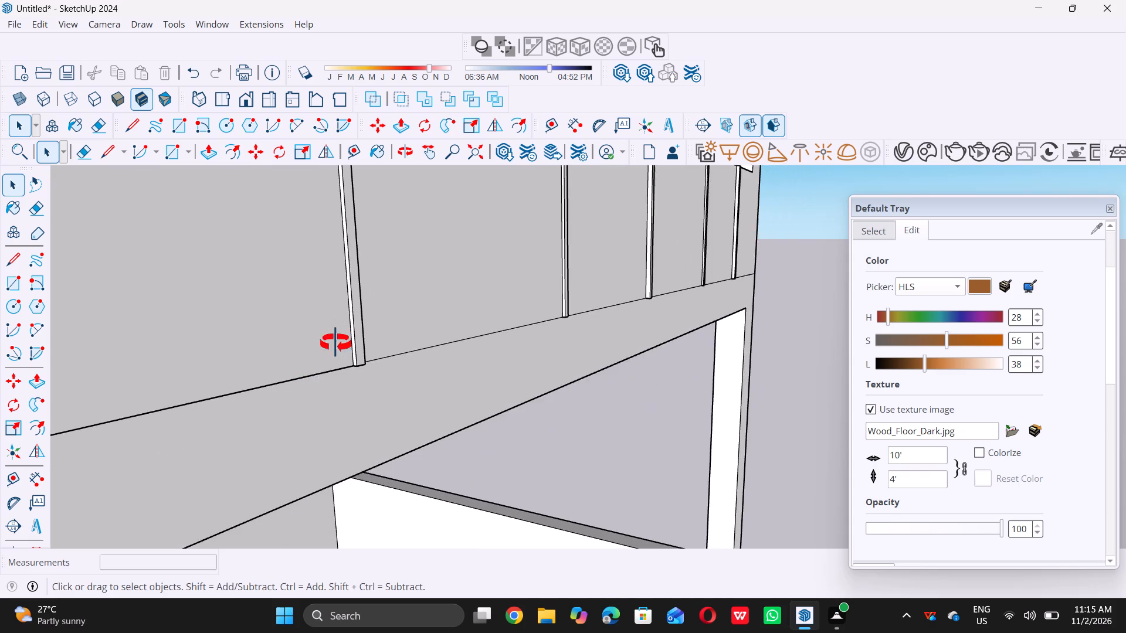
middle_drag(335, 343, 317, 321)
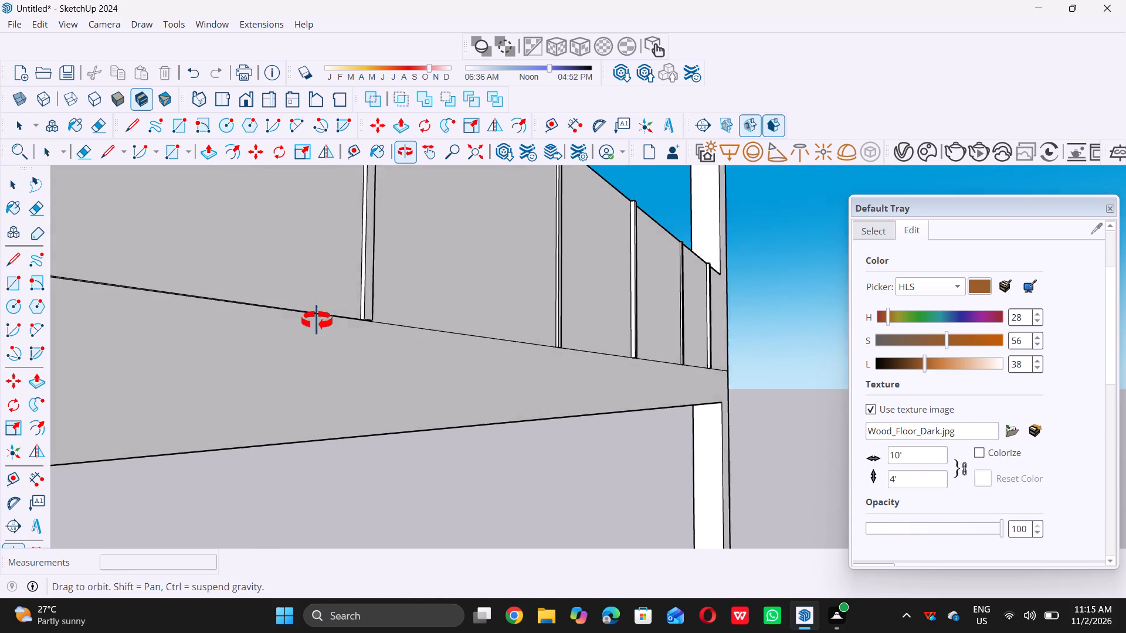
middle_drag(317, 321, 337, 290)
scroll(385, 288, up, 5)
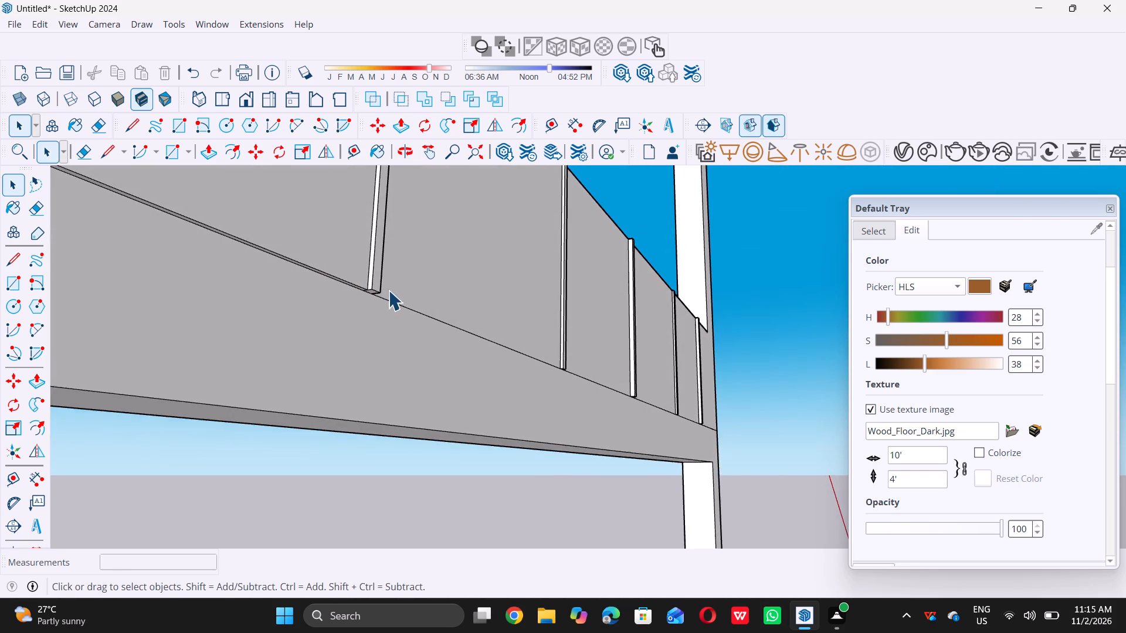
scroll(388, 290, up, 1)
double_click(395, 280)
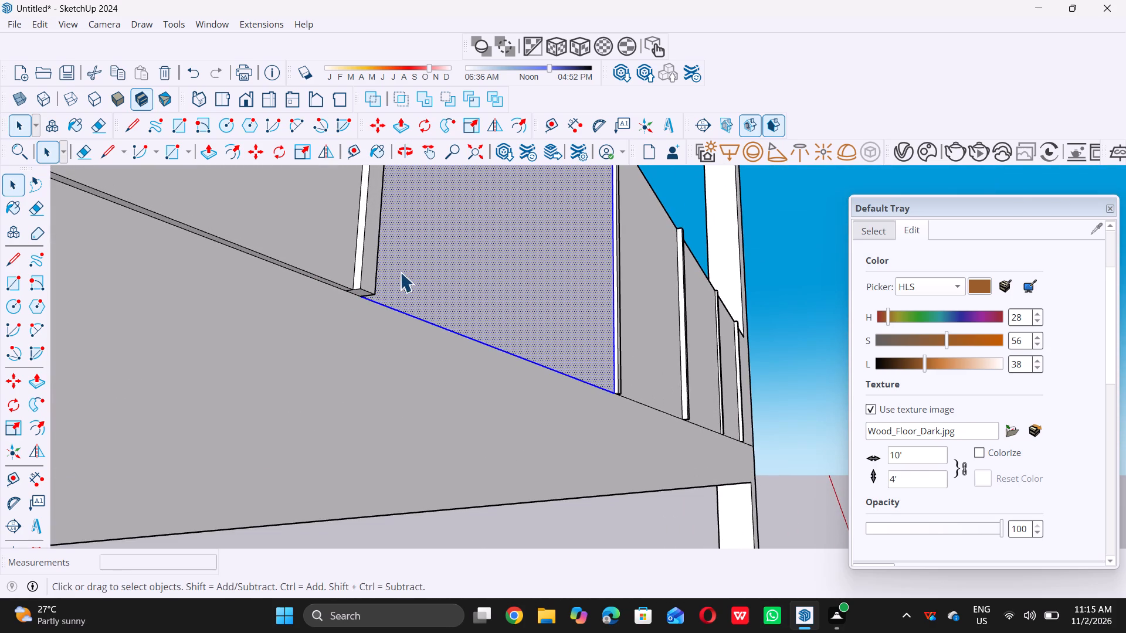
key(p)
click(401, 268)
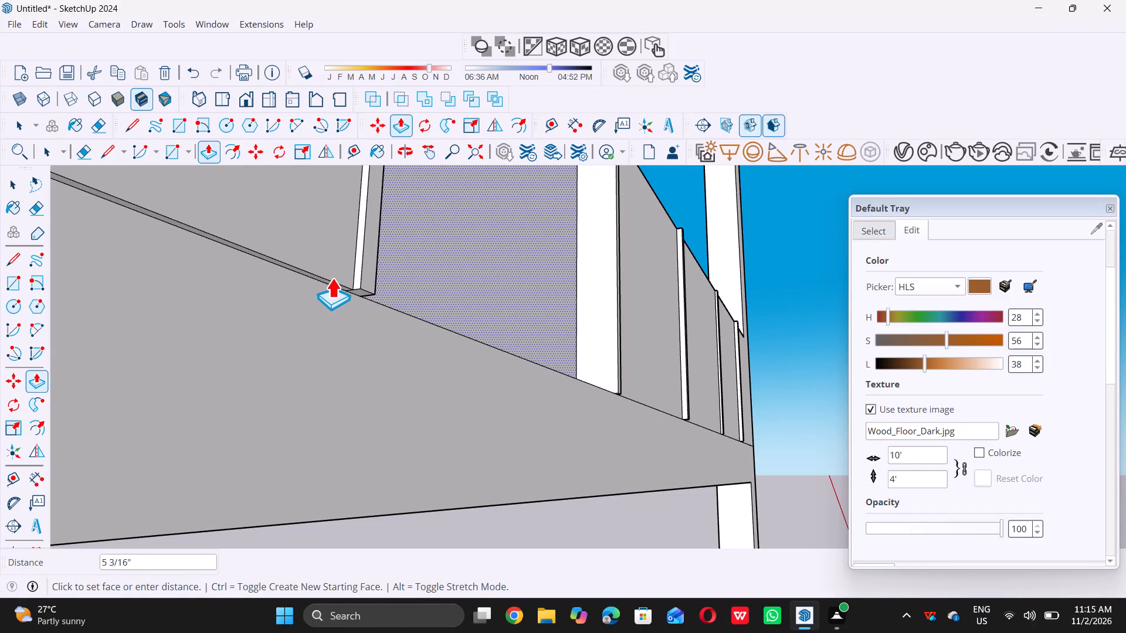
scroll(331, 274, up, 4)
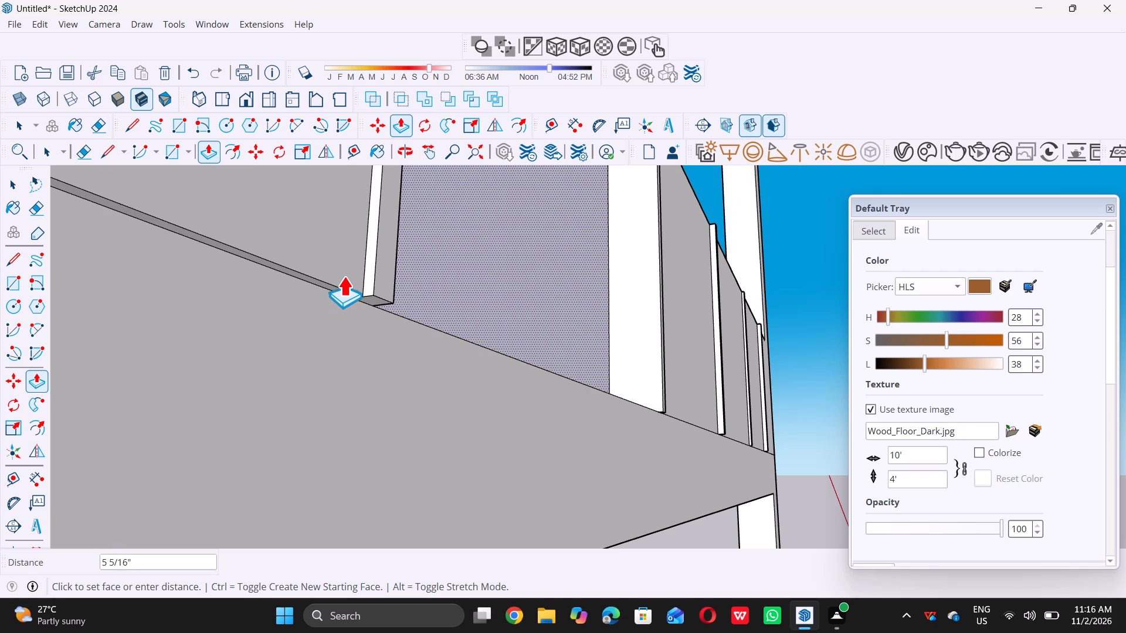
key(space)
Push/Pull the upper crossbar's second panel from the left outward, level with the face of the leftmost panel.
scroll(348, 283, down, 16)
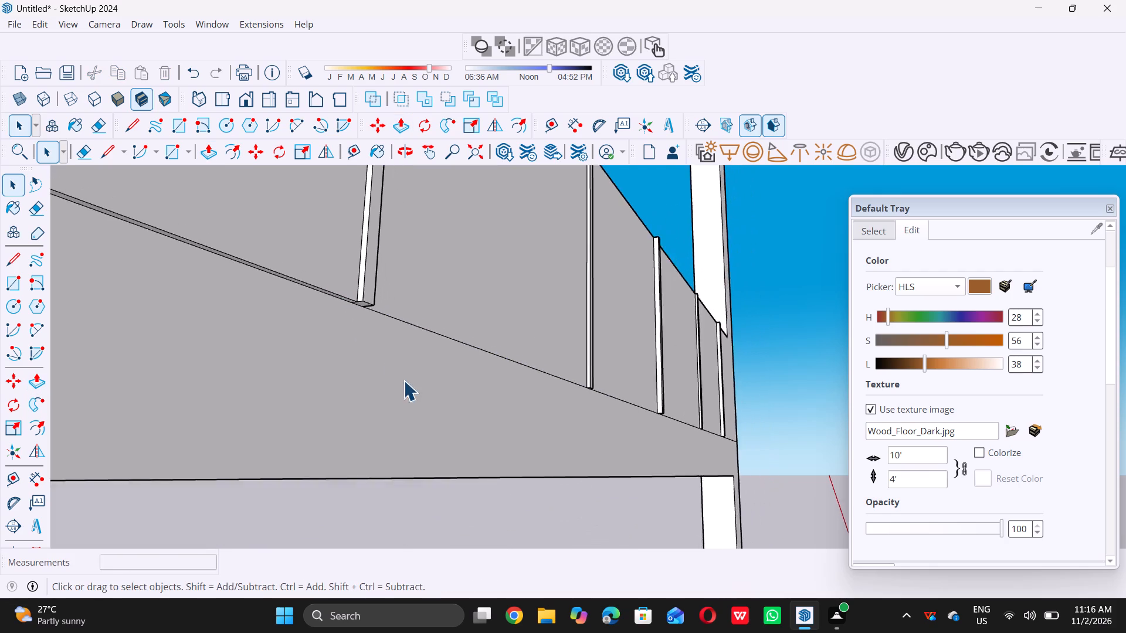
scroll(403, 380, down, 7)
middle_drag(368, 301, 275, 290)
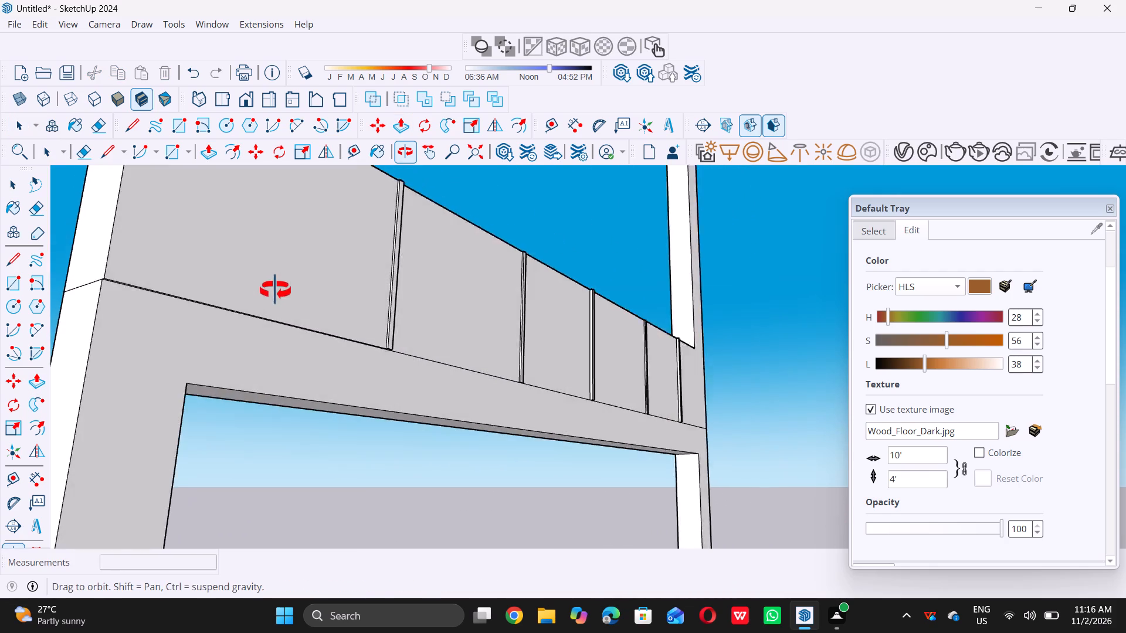
middle_drag(275, 290, 274, 290)
middle_click(274, 290)
middle_click(274, 290)
scroll(401, 319, up, 5)
scroll(404, 320, down, 10)
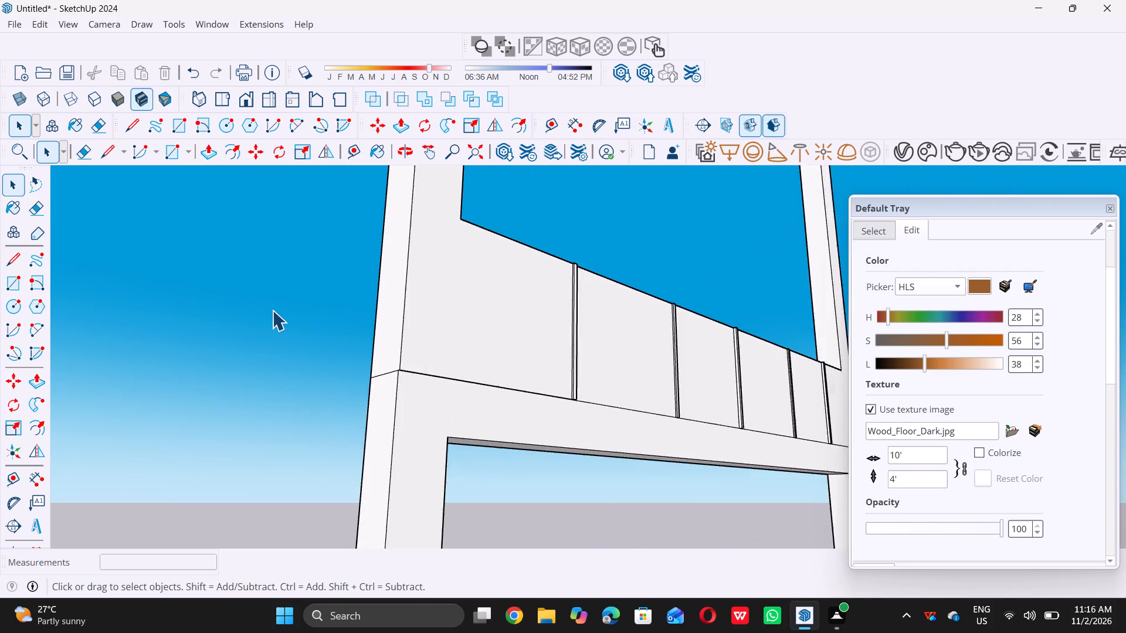
scroll(272, 310, down, 2)
scroll(523, 377, up, 6)
scroll(501, 355, down, 6)
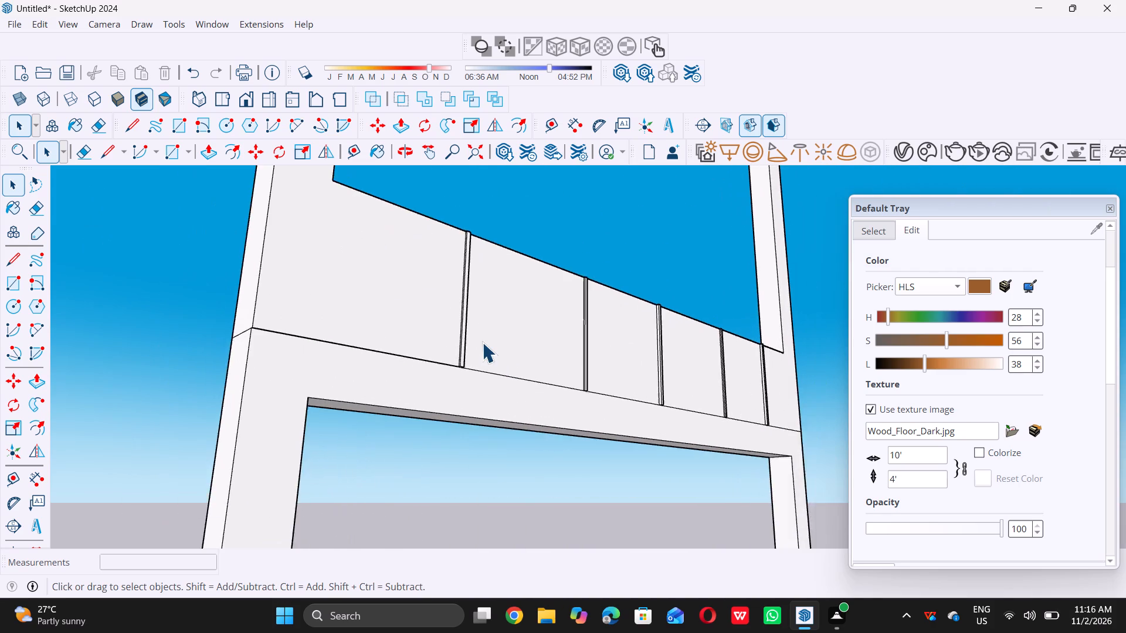
scroll(482, 342, down, 11)
middle_drag(493, 331, 228, 384)
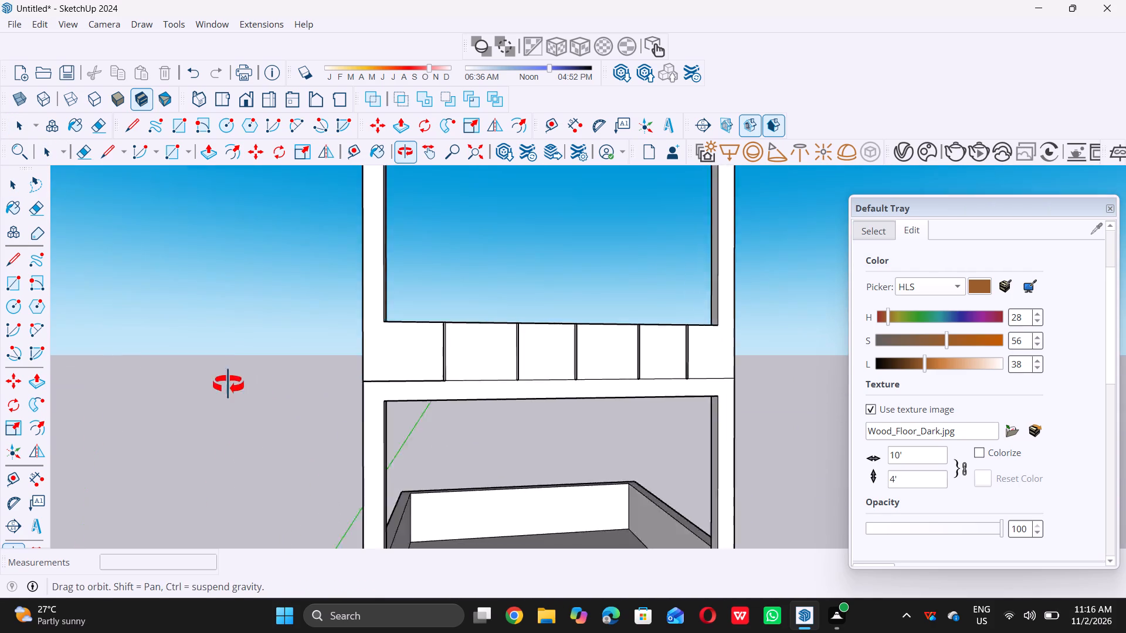
middle_drag(228, 384, 133, 382)
scroll(499, 386, up, 12)
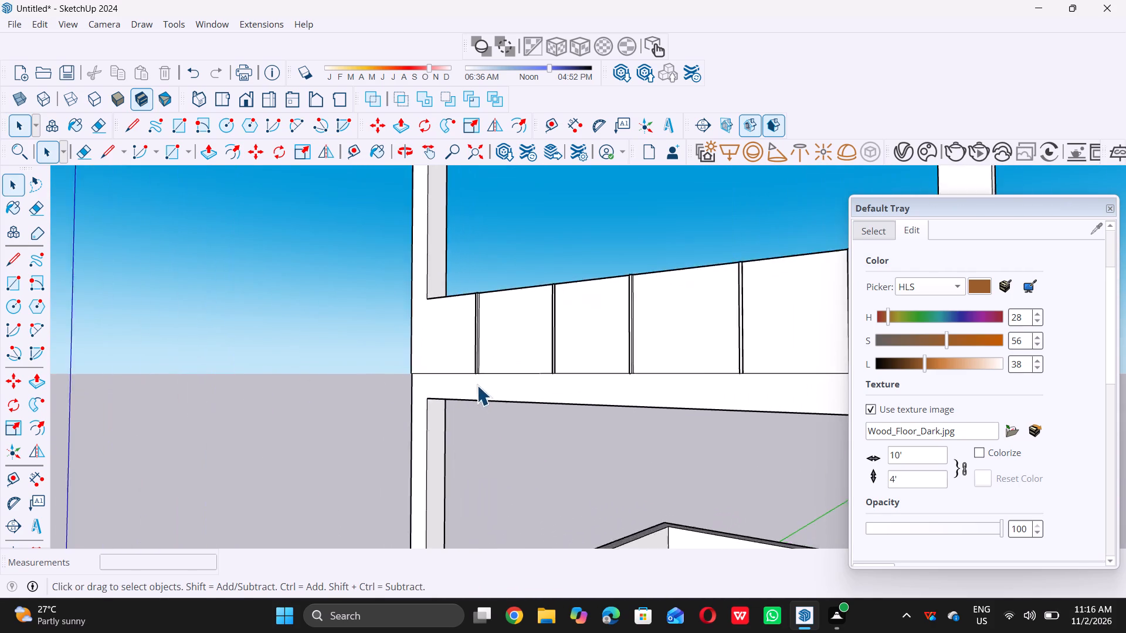
scroll(464, 373, up, 7)
middle_drag(477, 375, 457, 319)
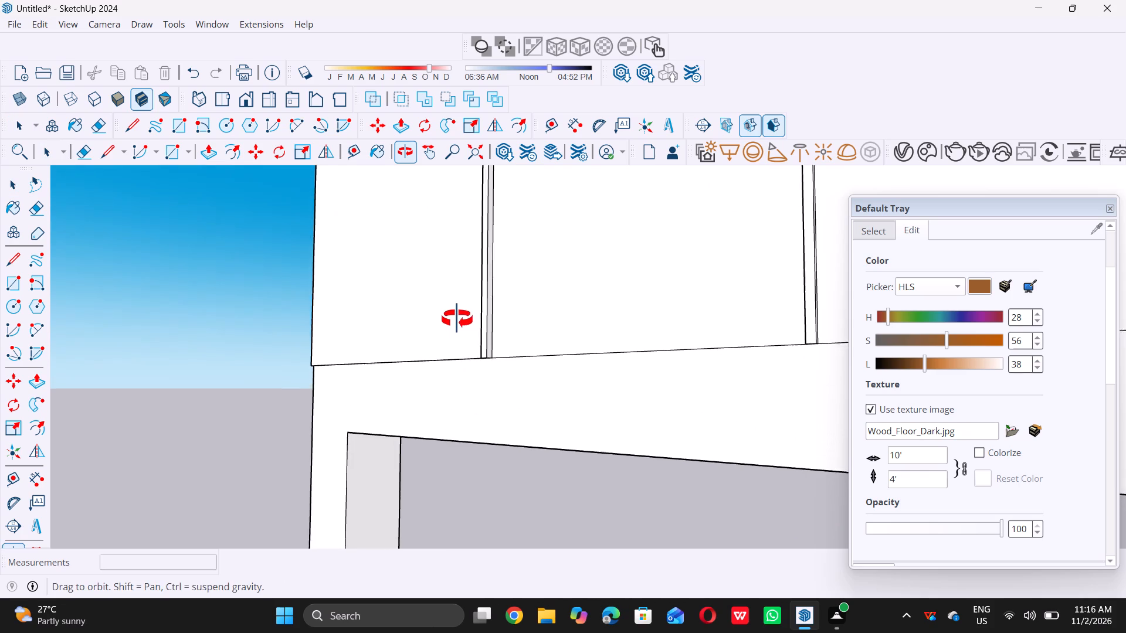
middle_drag(457, 319, 455, 312)
scroll(500, 349, up, 8)
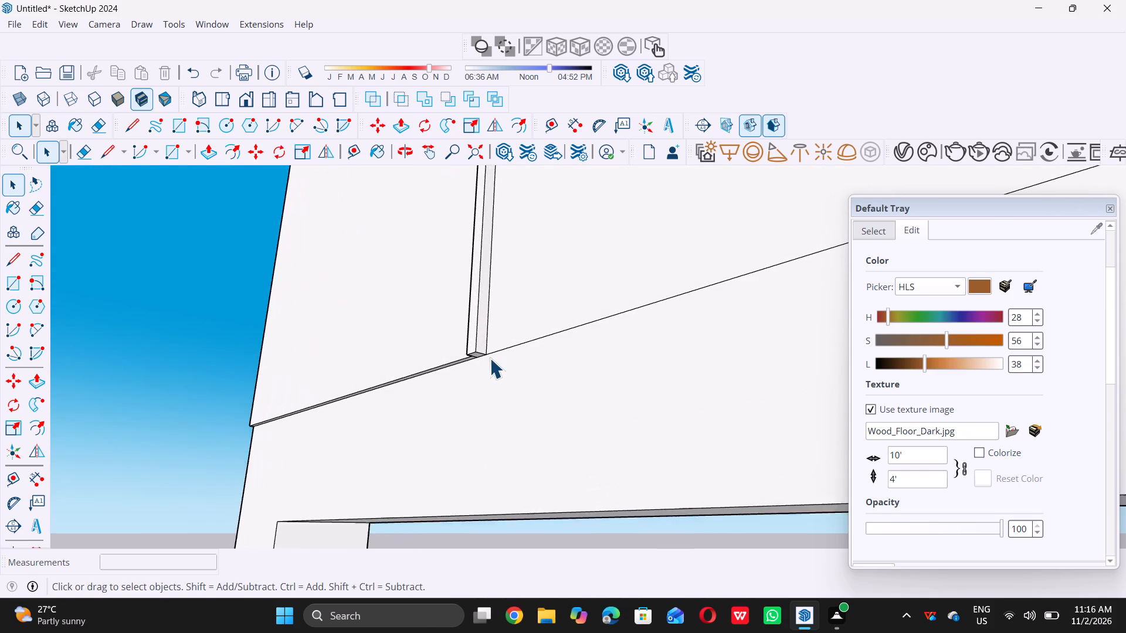
click(517, 329)
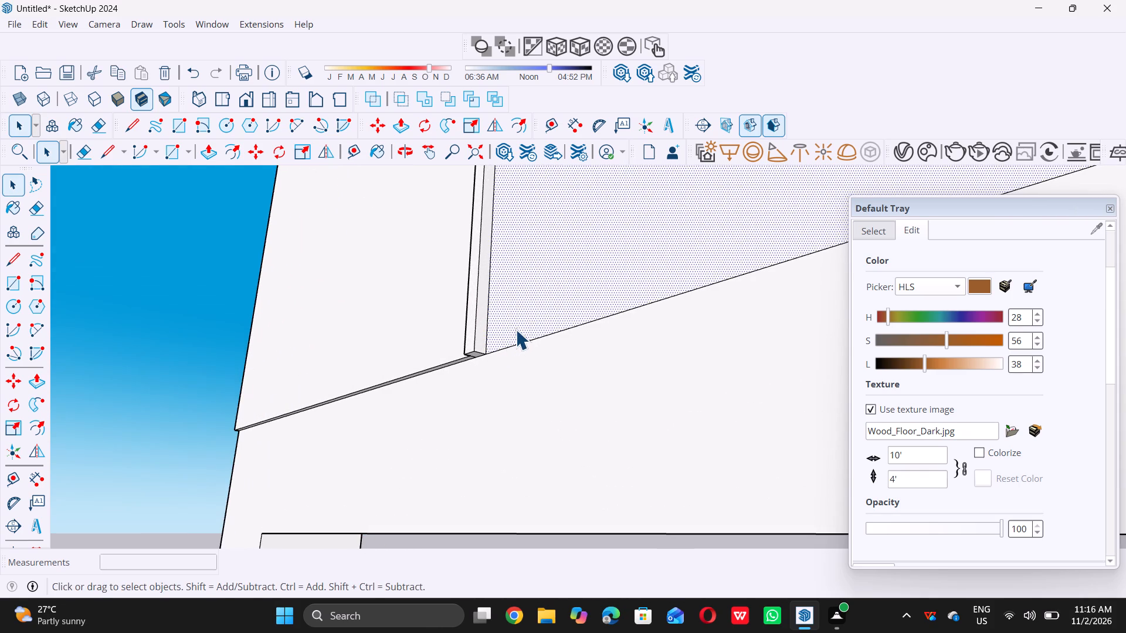
key(p)
click(524, 309)
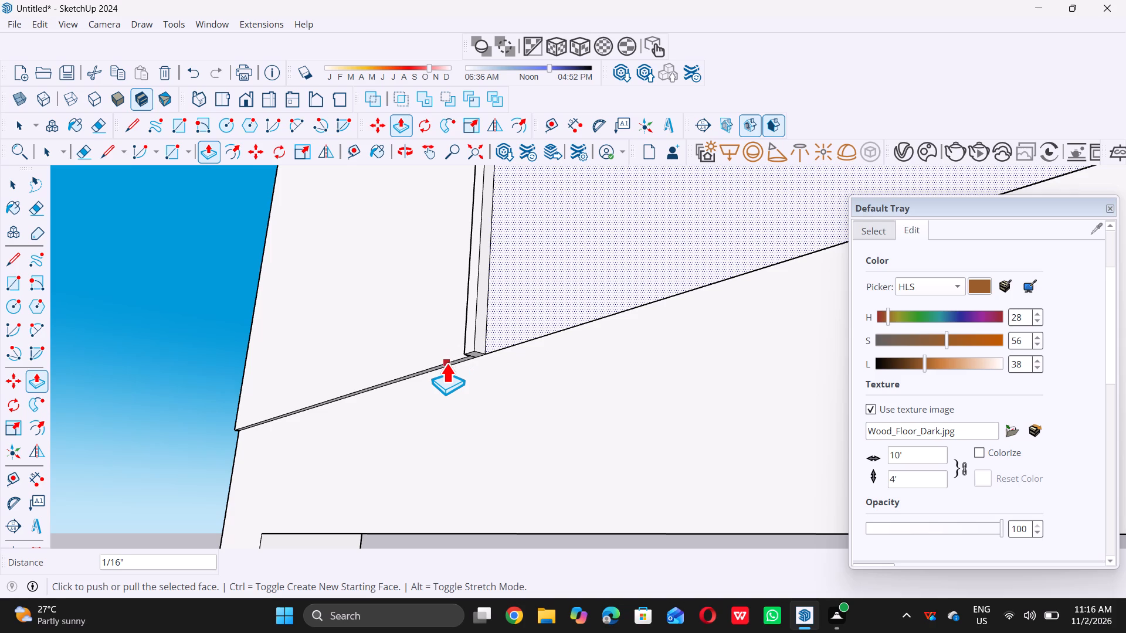
click(550, 297)
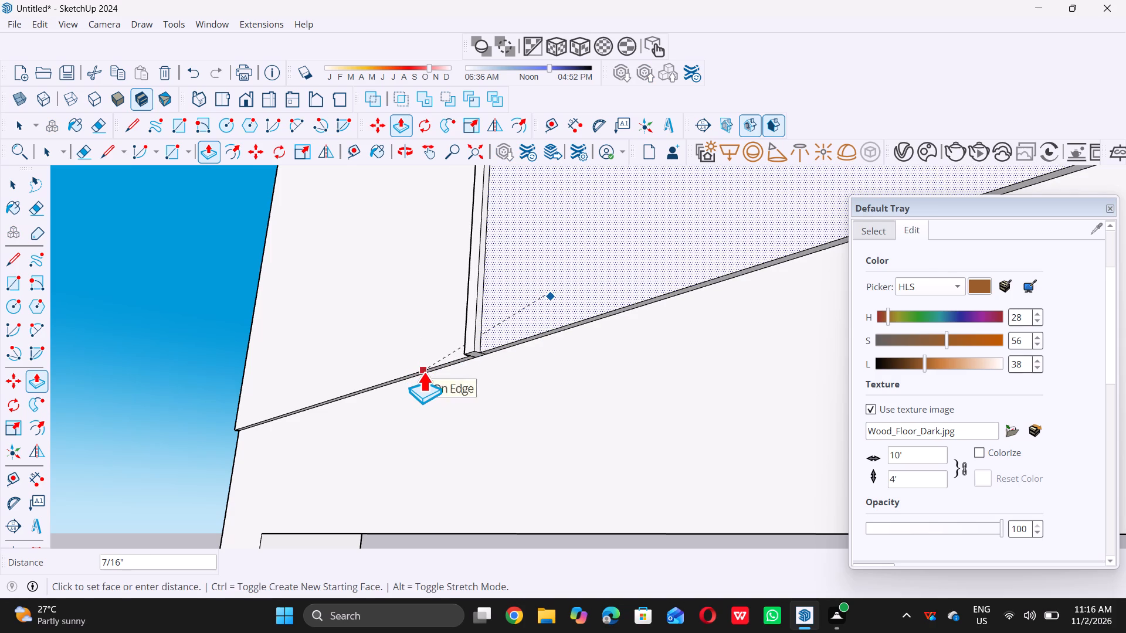
double_click(423, 372)
key(space)
Push/Pull the crossbar's third panel from the left outward 1/2", level with the face of the second panel.
scroll(399, 363, down, 8)
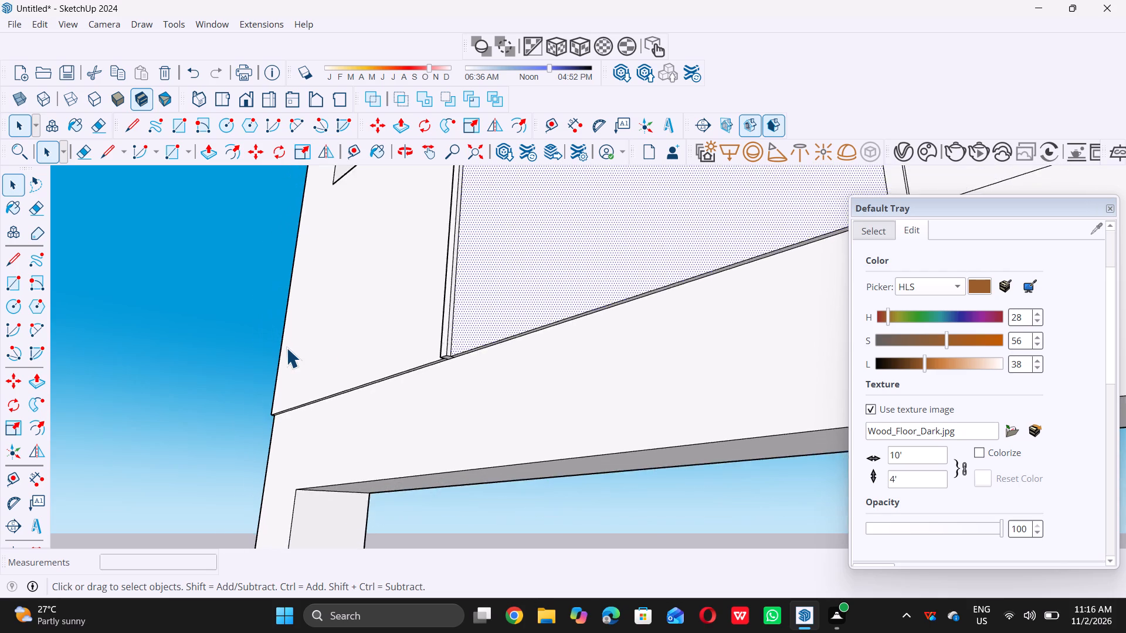
scroll(286, 348, down, 9)
middle_drag(299, 321, 413, 380)
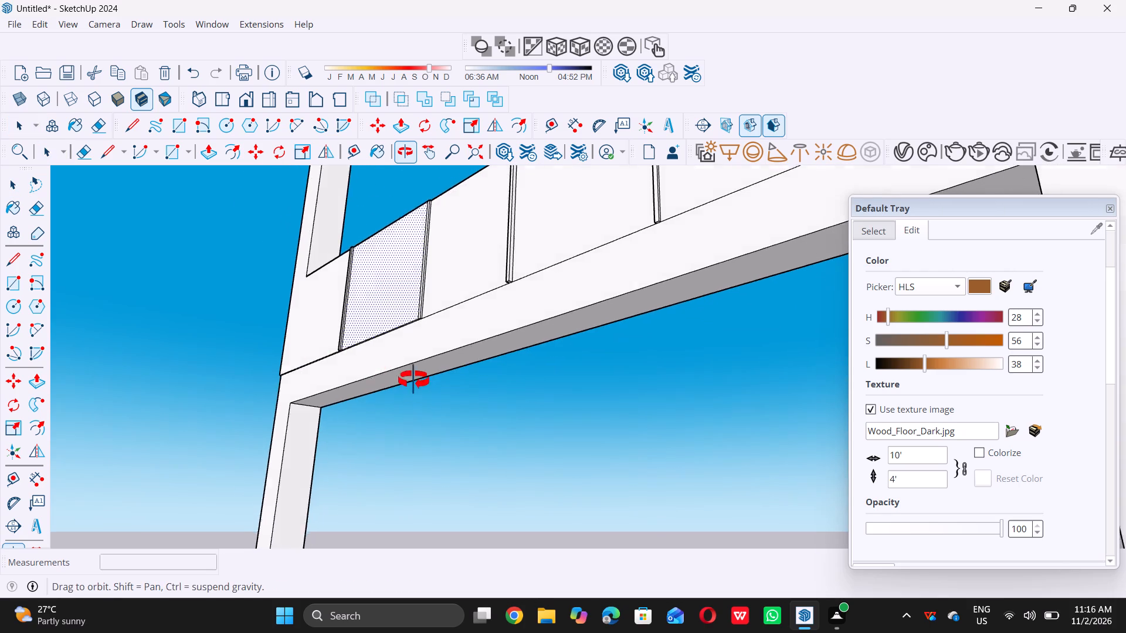
middle_drag(413, 380, 461, 418)
scroll(461, 420, down, 10)
double_click(551, 298)
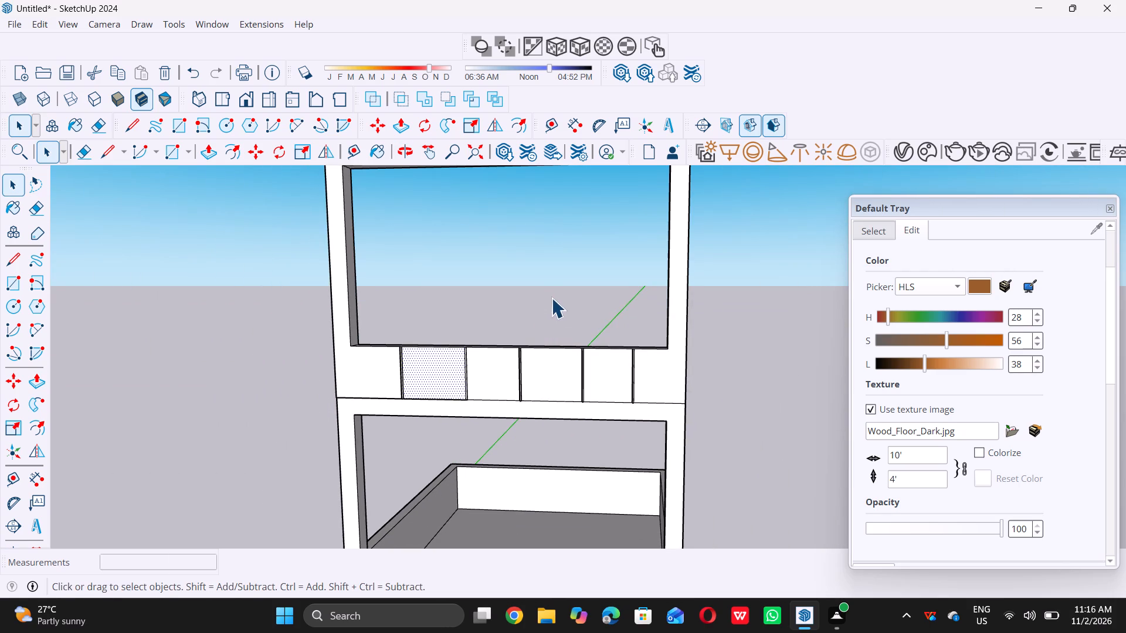
scroll(361, 418, down, 6)
middle_drag(368, 427, 468, 409)
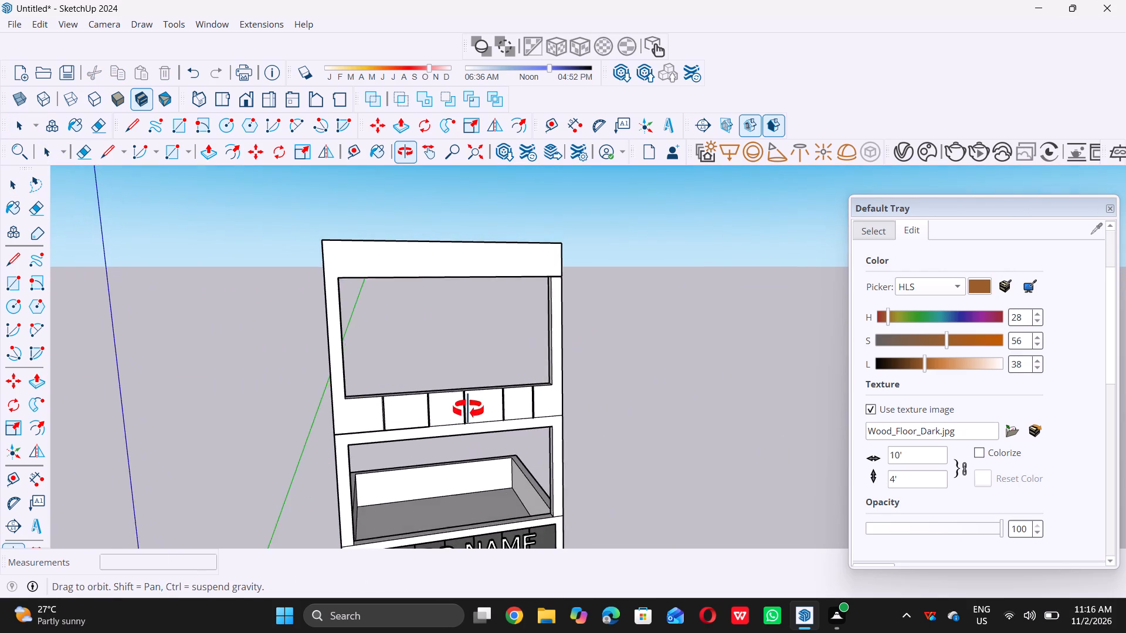
middle_drag(468, 409, 327, 391)
middle_click(327, 391)
scroll(404, 403, up, 11)
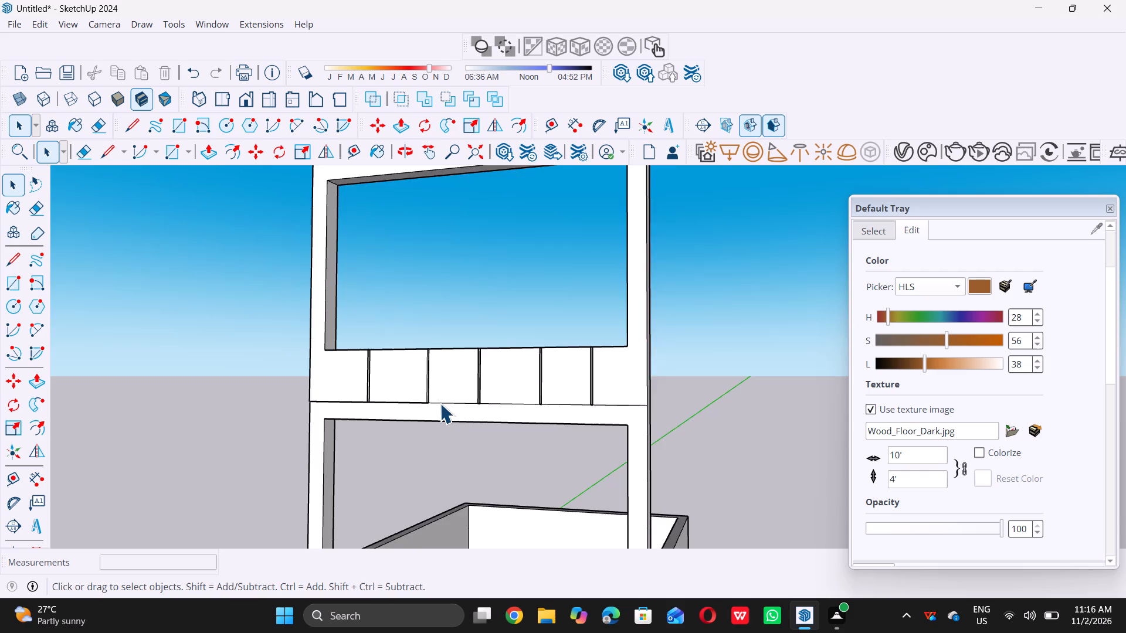
scroll(440, 403, up, 19)
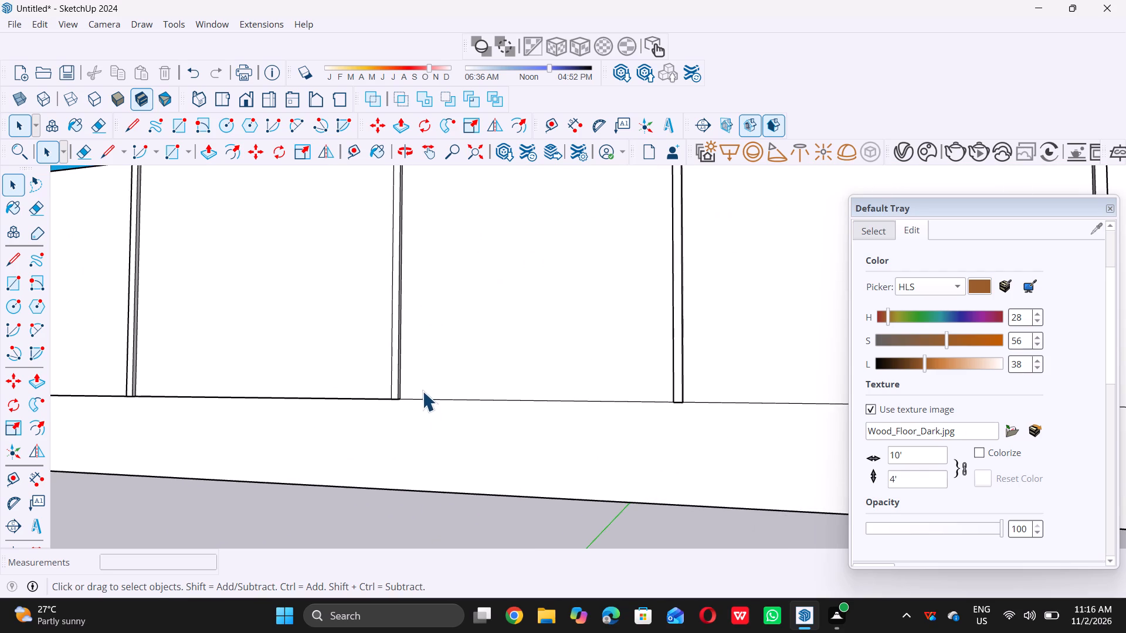
middle_drag(402, 406, 416, 324)
middle_click(416, 324)
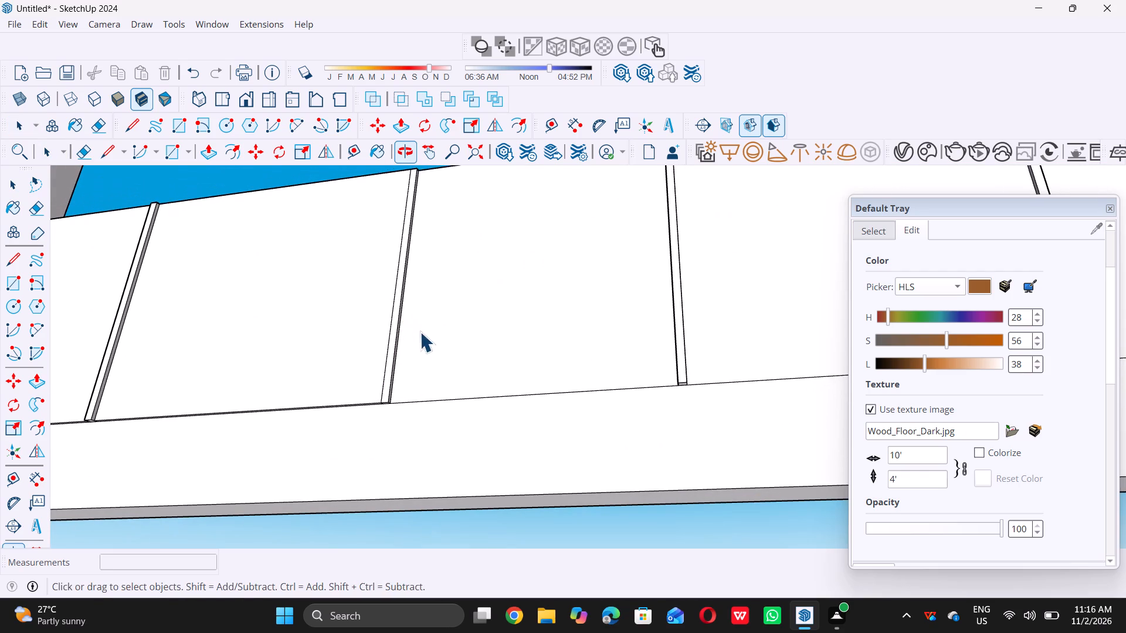
middle_drag(415, 417, 403, 376)
scroll(405, 392, up, 1)
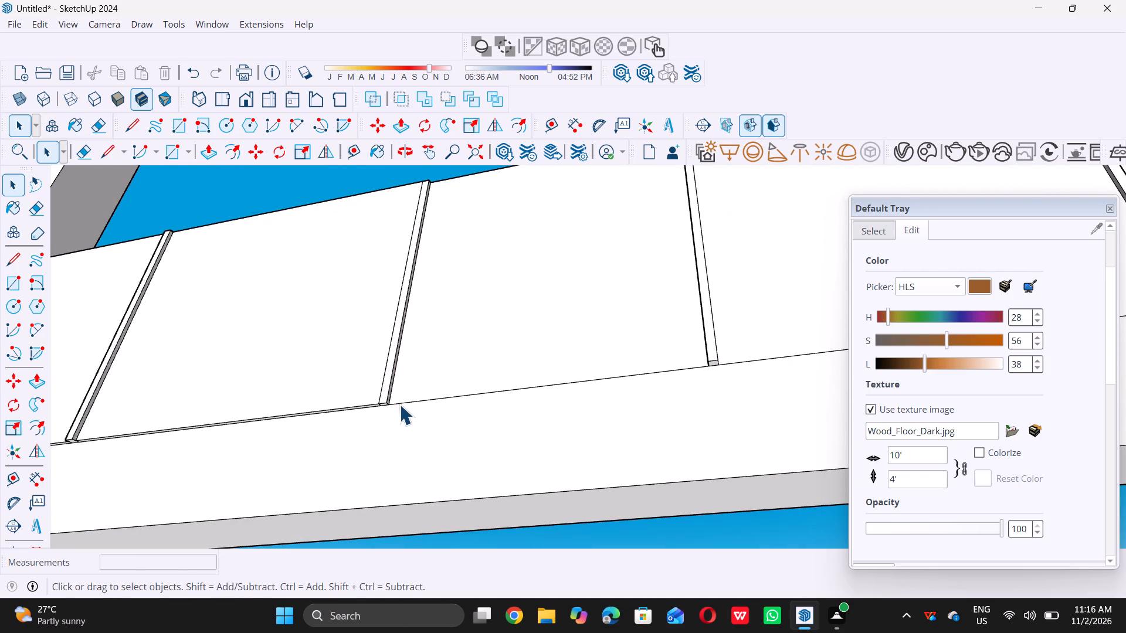
middle_drag(362, 435, 359, 423)
scroll(359, 423, up, 1)
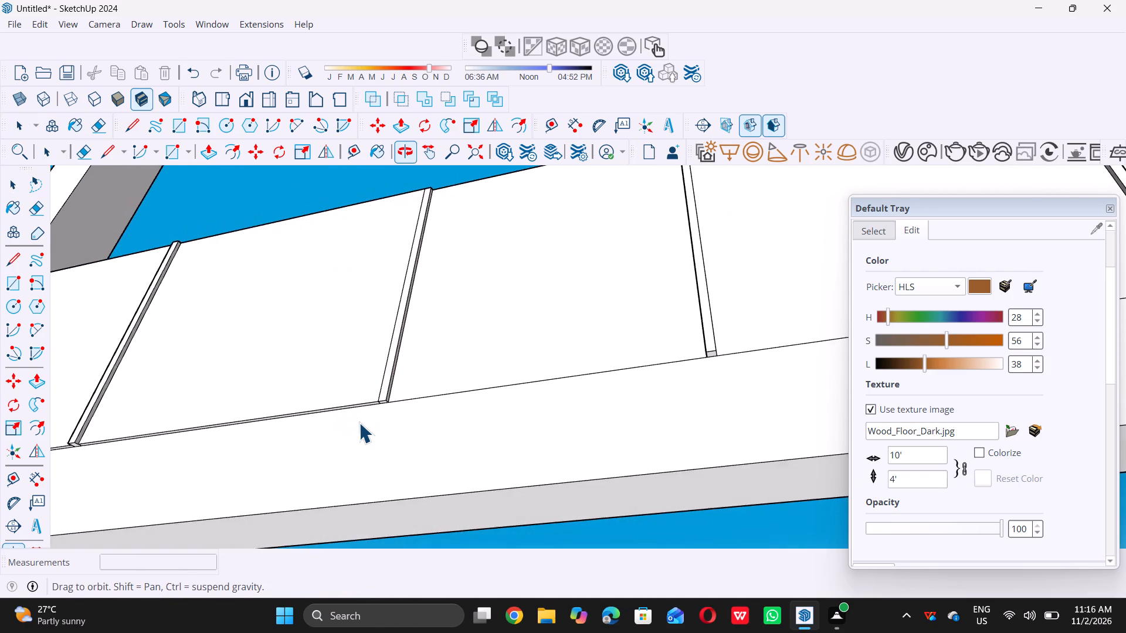
scroll(366, 425, up, 6)
click(489, 339)
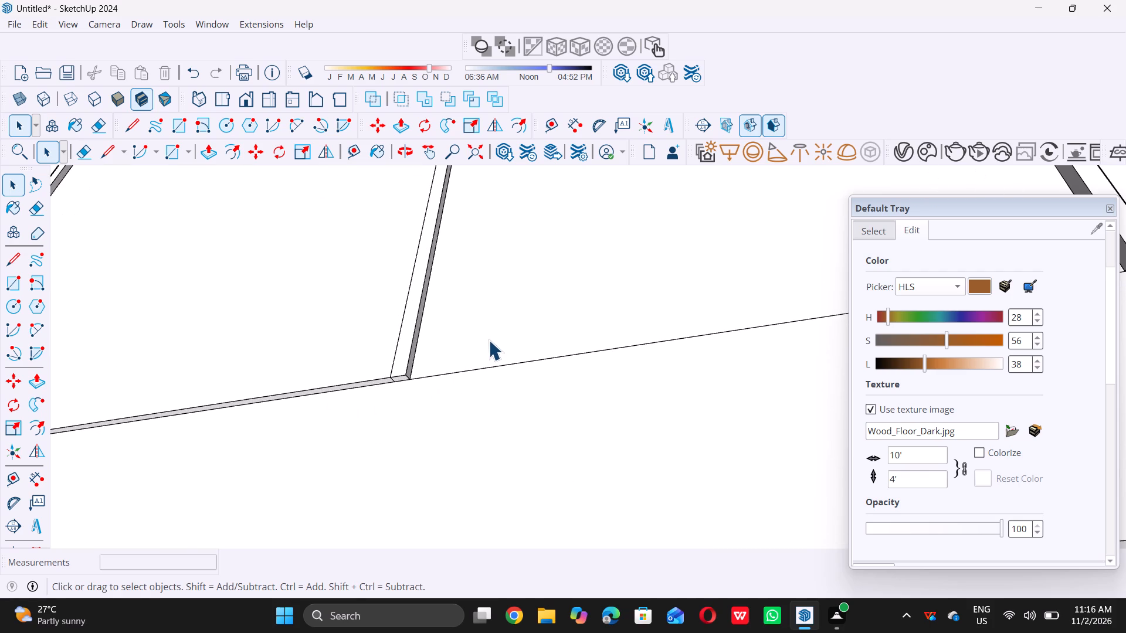
key(p)
click(486, 338)
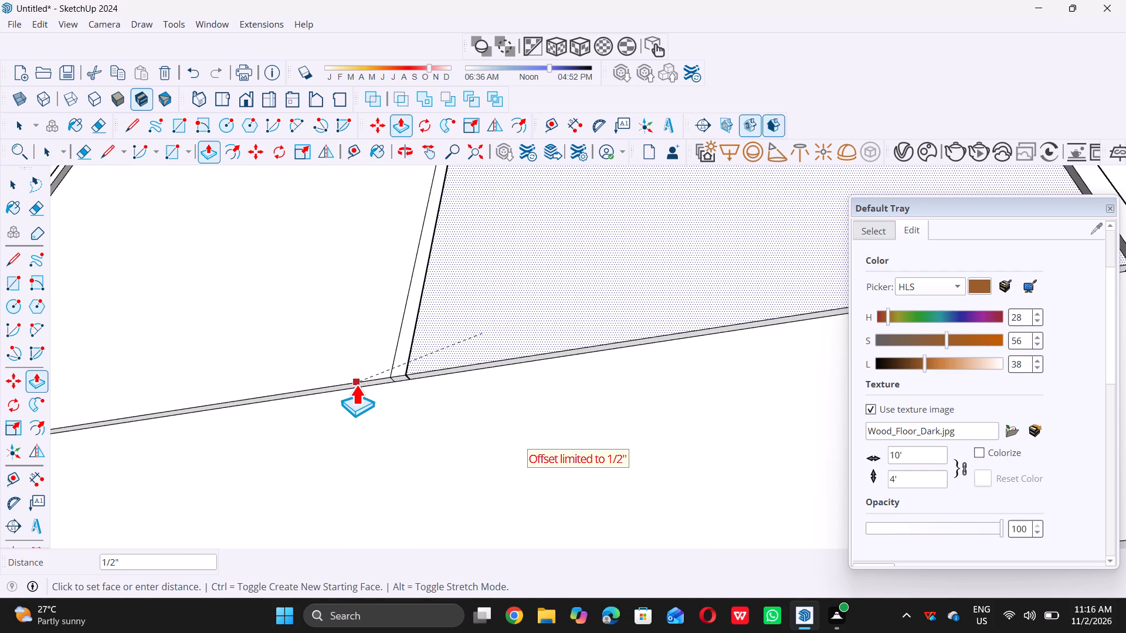
scroll(369, 386, up, 2)
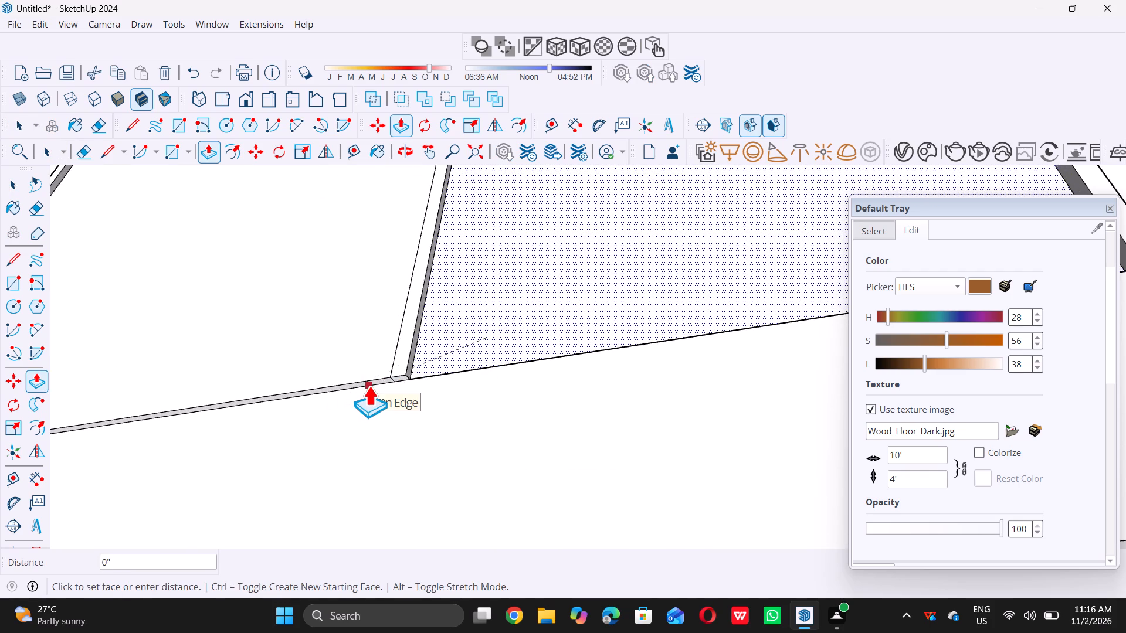
scroll(369, 386, up, 2)
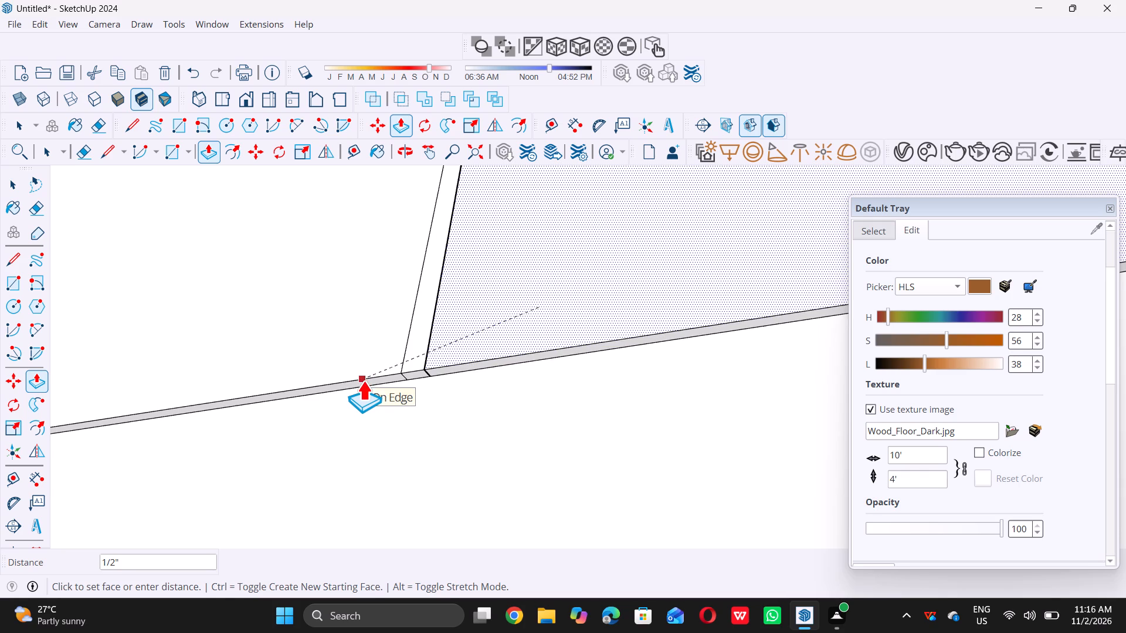
double_click(363, 380)
scroll(454, 350, up, 4)
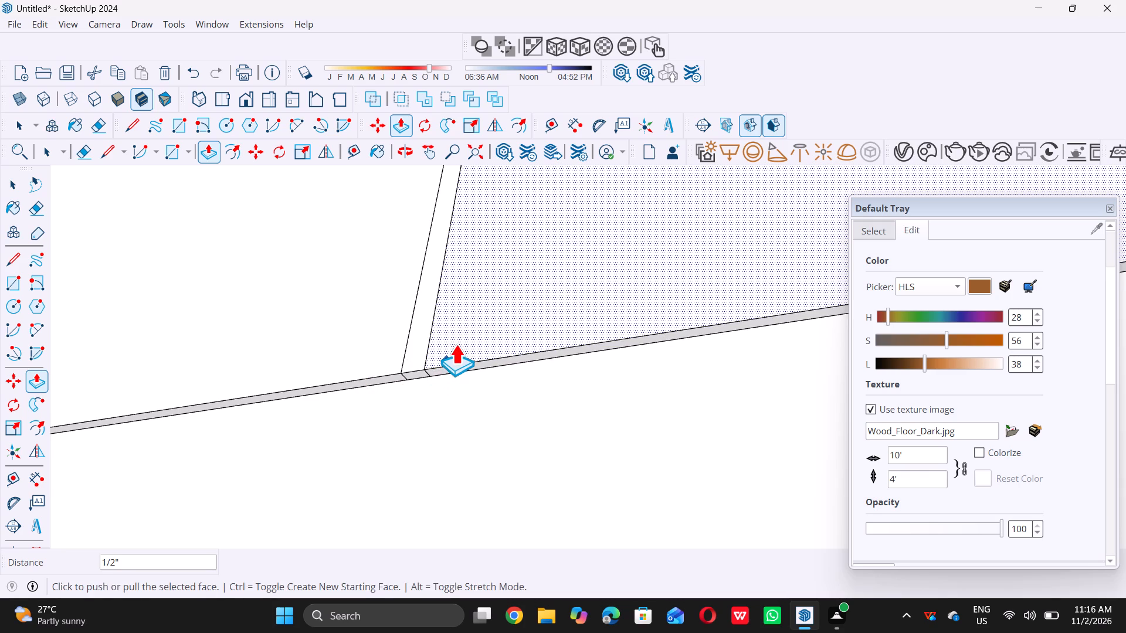
scroll(454, 355, down, 8)
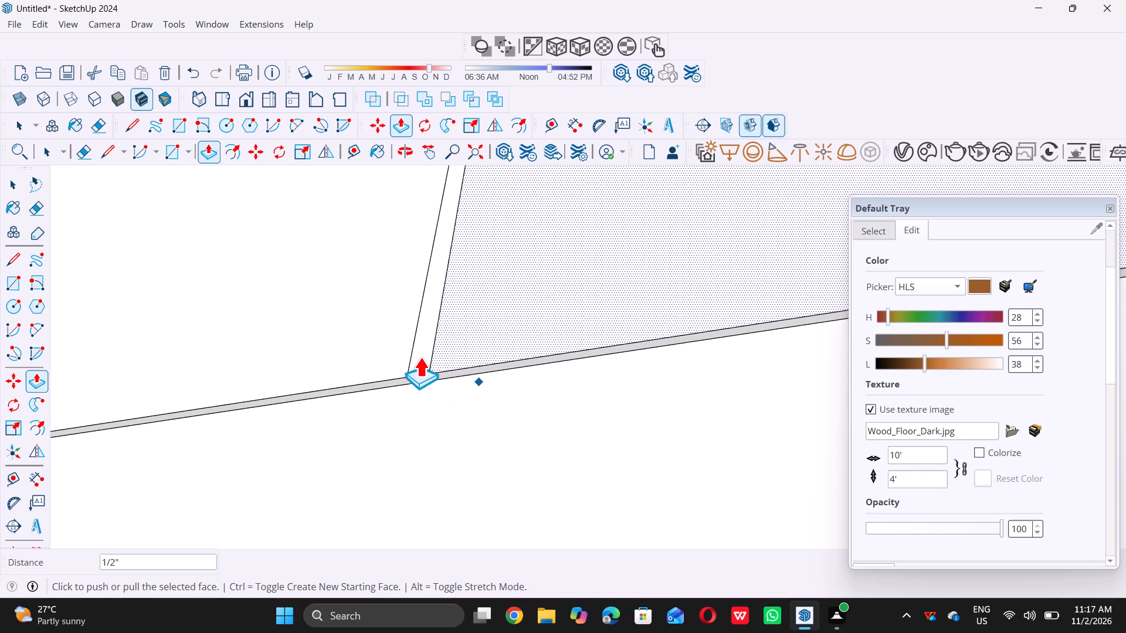
key(space)
Push/Pull the narrow divider strip between the crossbar's second and third panels outward 1/2".
click(422, 352)
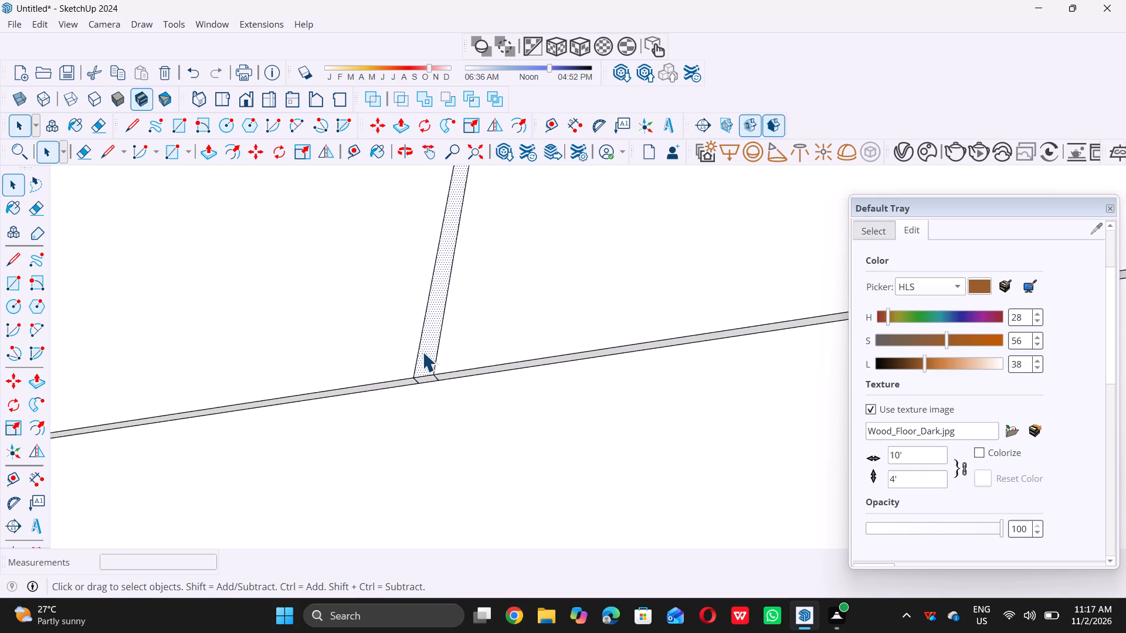
key(p)
double_click(422, 352)
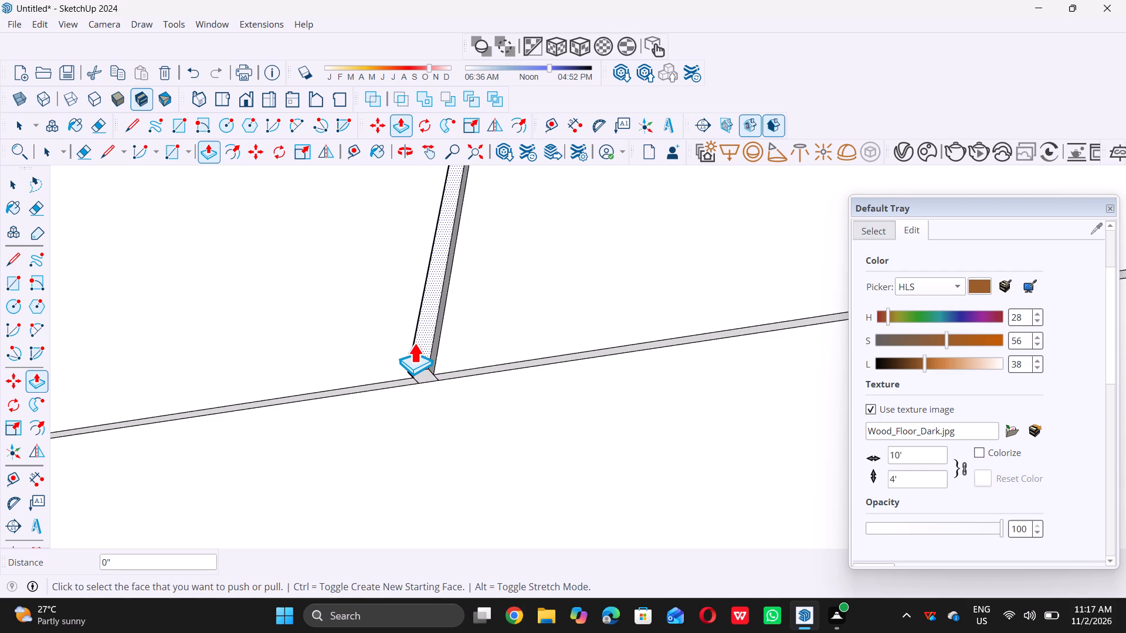
key(space)
Examine the panels and divider strips along the upper crossbar, around the strip between the third and fourth panels.
scroll(401, 357, down, 14)
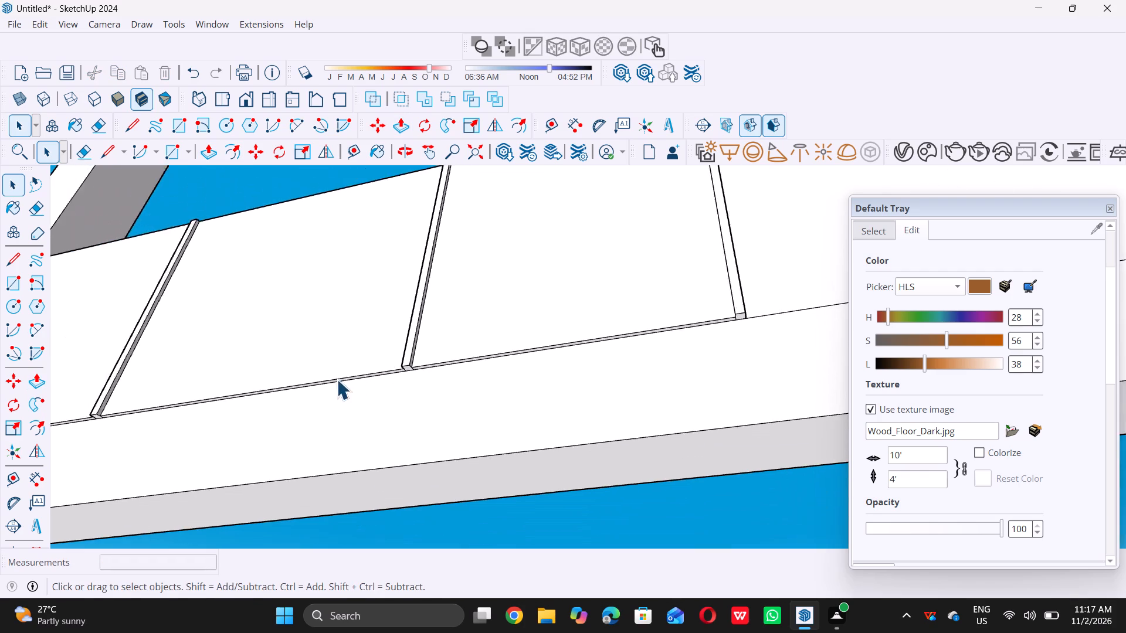
scroll(337, 379, down, 8)
scroll(503, 358, up, 5)
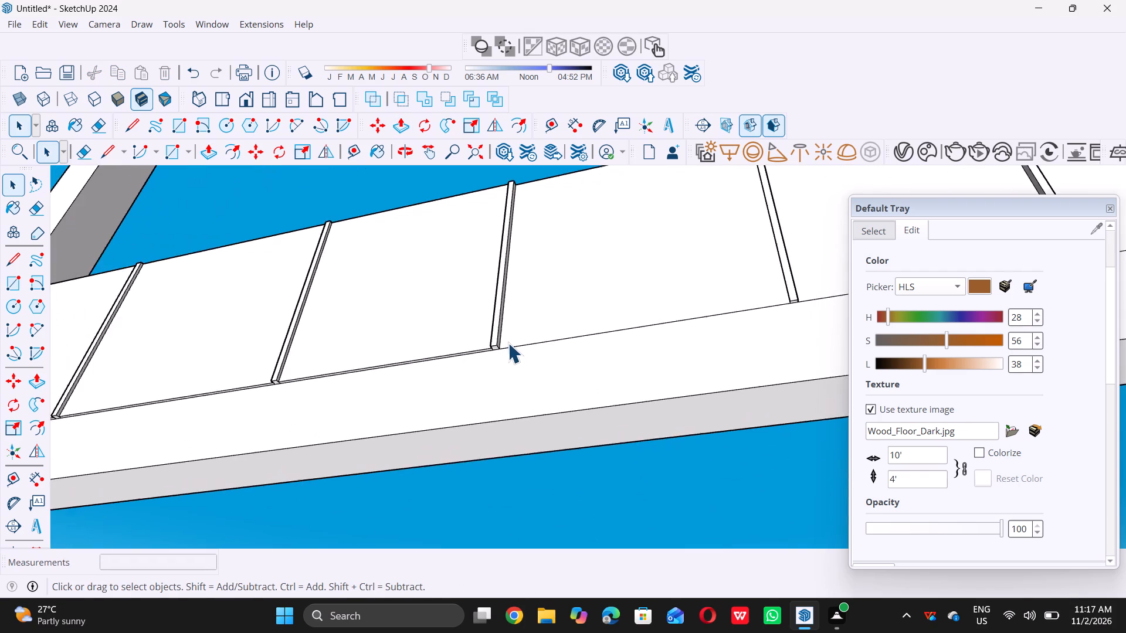
scroll(508, 343, up, 6)
scroll(453, 356, down, 4)
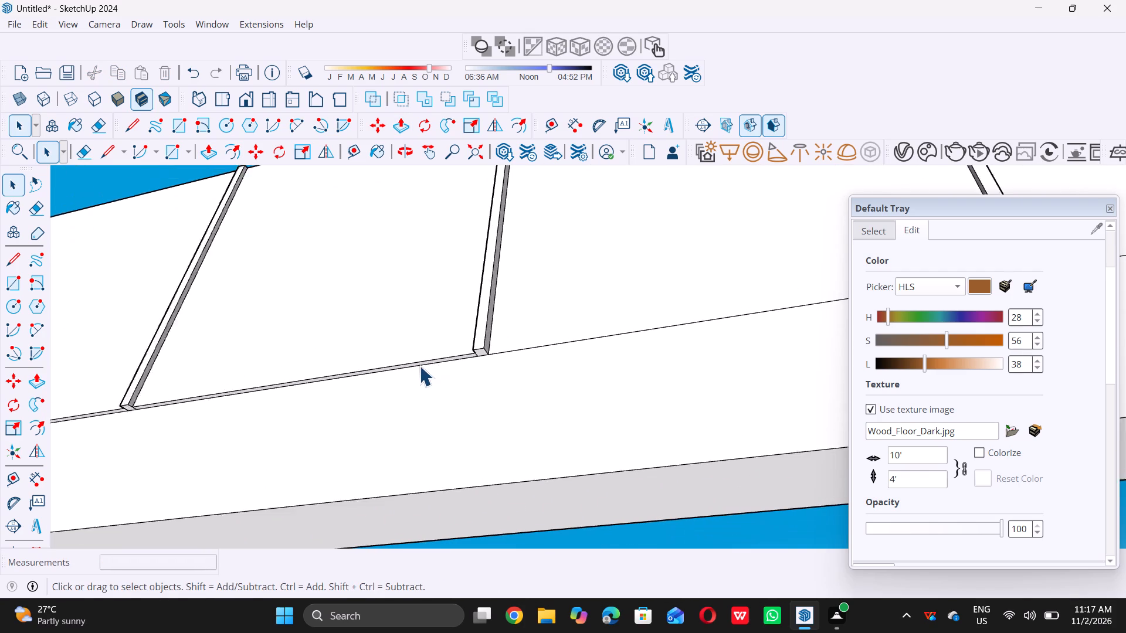
scroll(416, 366, down, 4)
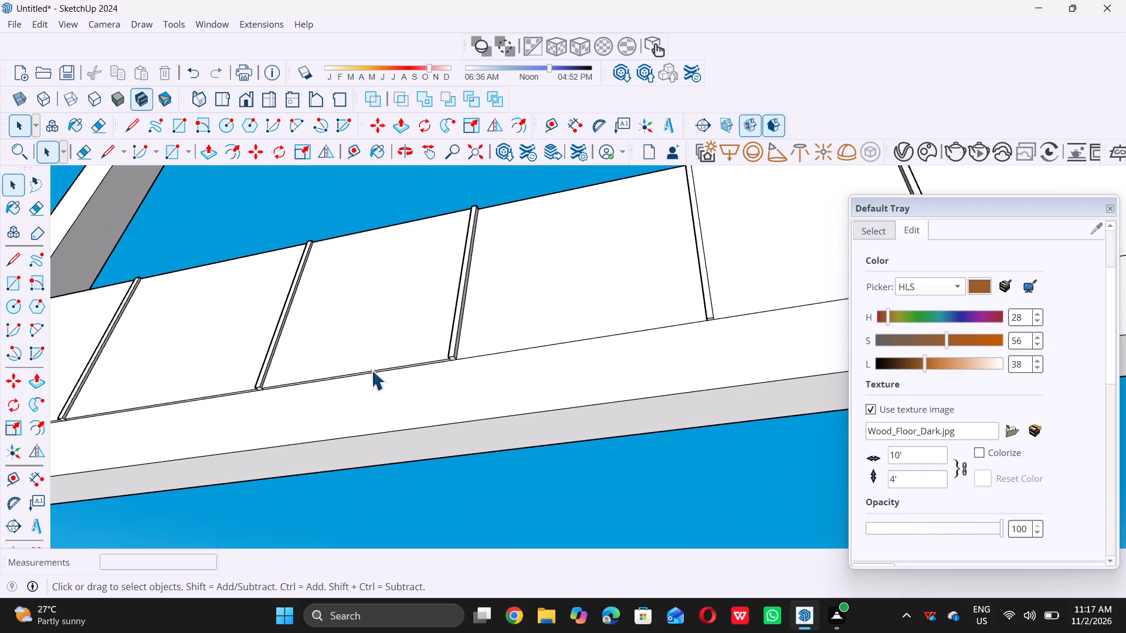
scroll(294, 375, up, 4)
scroll(293, 376, down, 4)
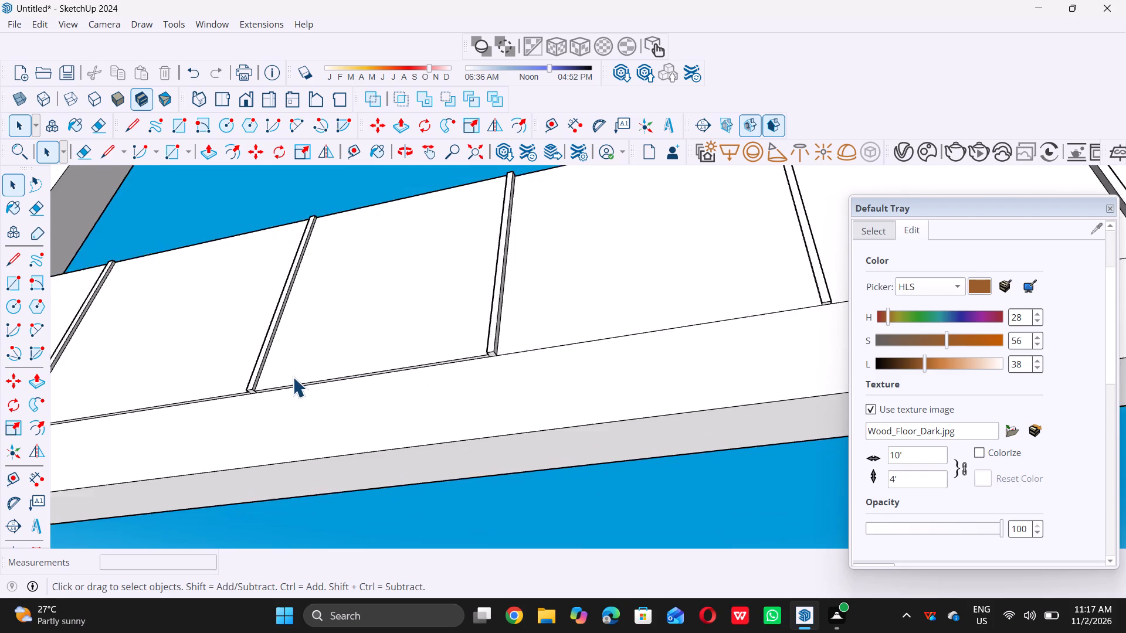
scroll(293, 377, down, 5)
scroll(435, 345, up, 5)
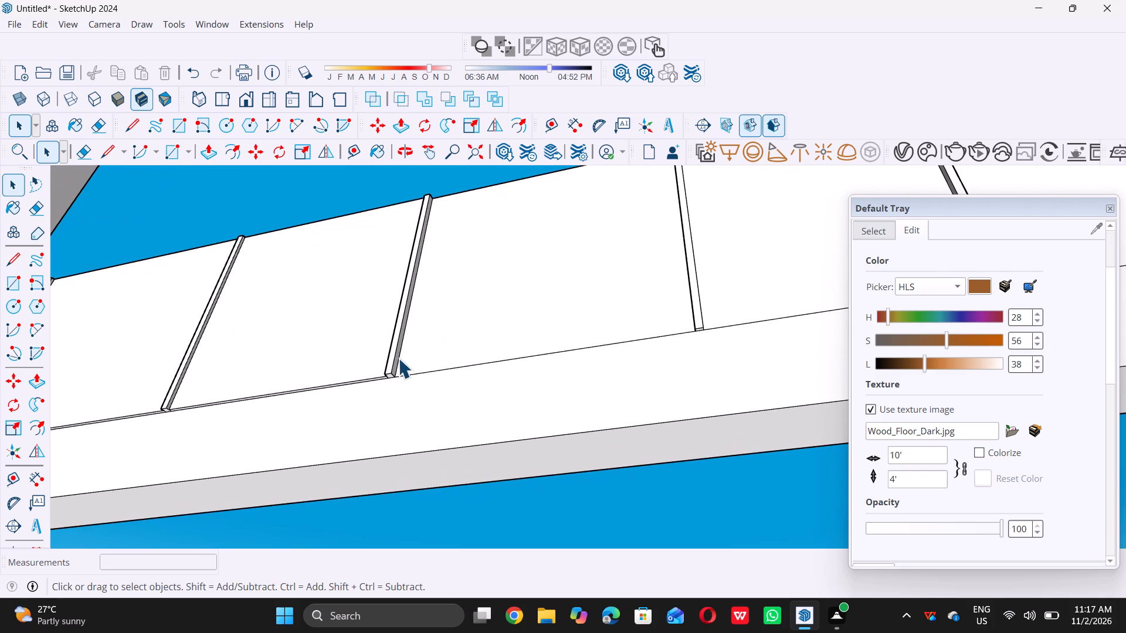
scroll(435, 355, down, 5)
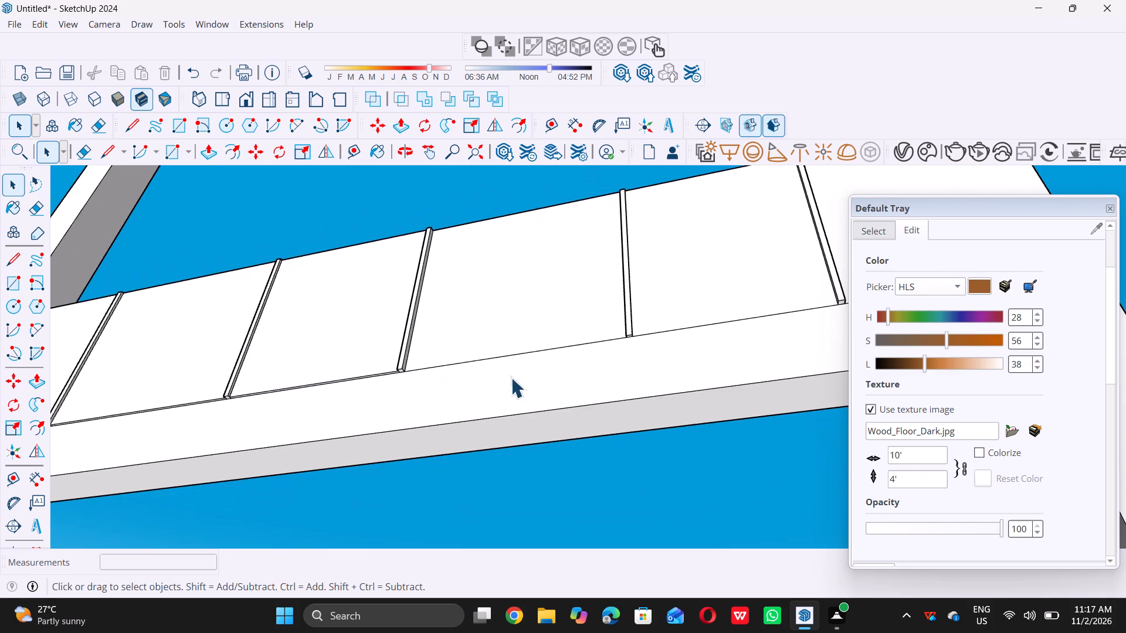
Push/Pull the upper crossbar's fourth panel from the left outward 1/2", level with the face of the third panel.
scroll(601, 339, up, 9)
scroll(399, 358, down, 4)
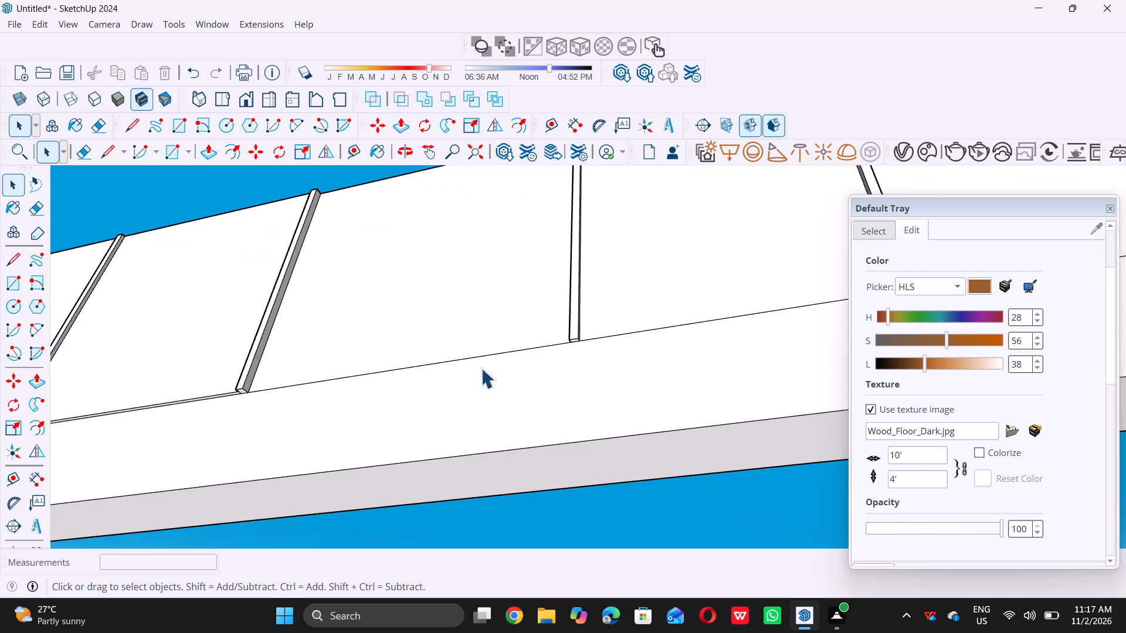
scroll(481, 368, down, 2)
scroll(259, 379, up, 5)
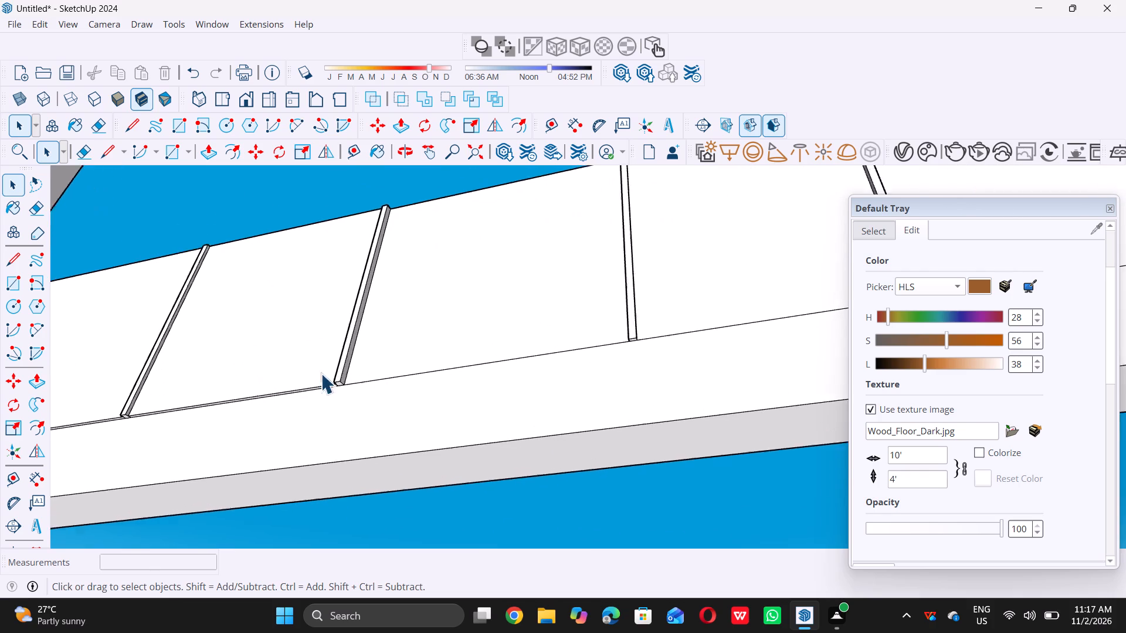
scroll(402, 364, up, 5)
click(402, 363)
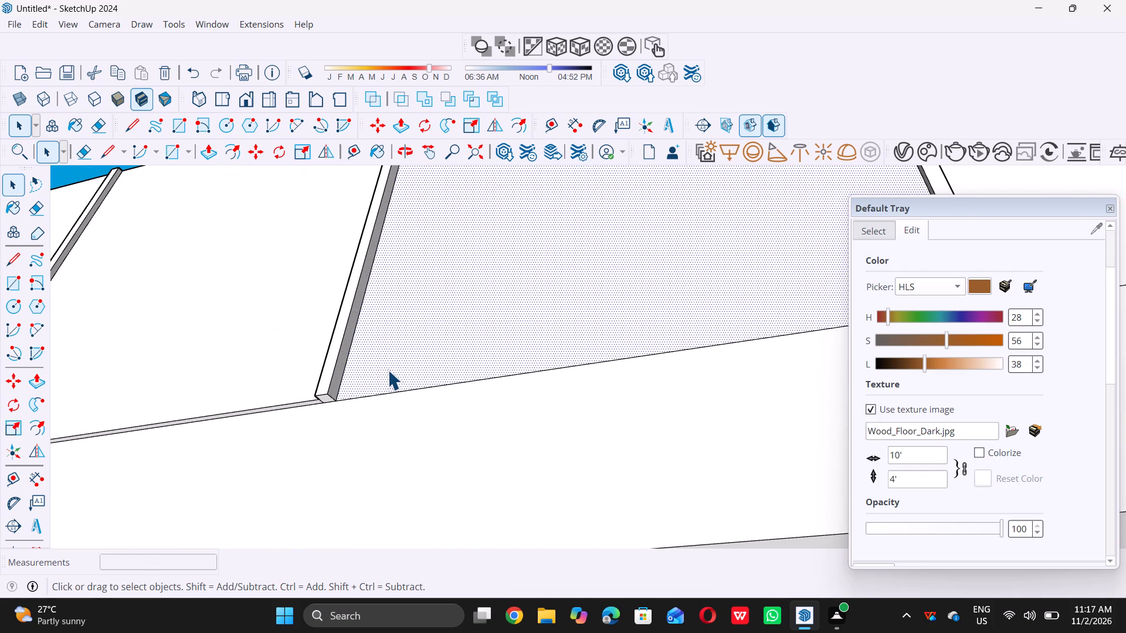
key(p)
triple_click(389, 370)
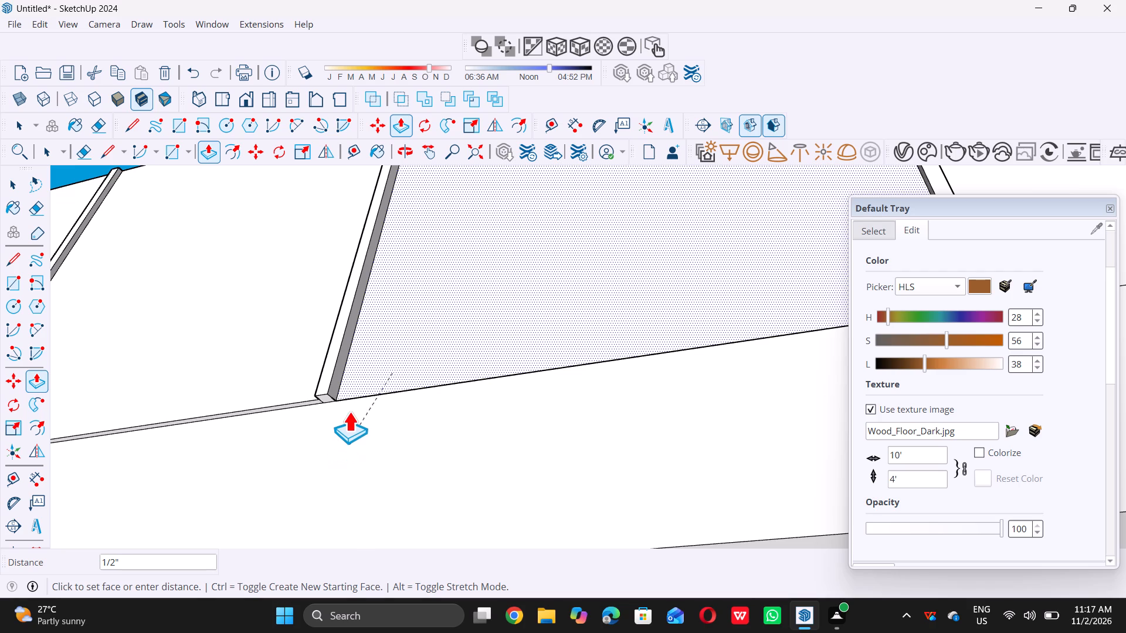
scroll(296, 393, up, 3)
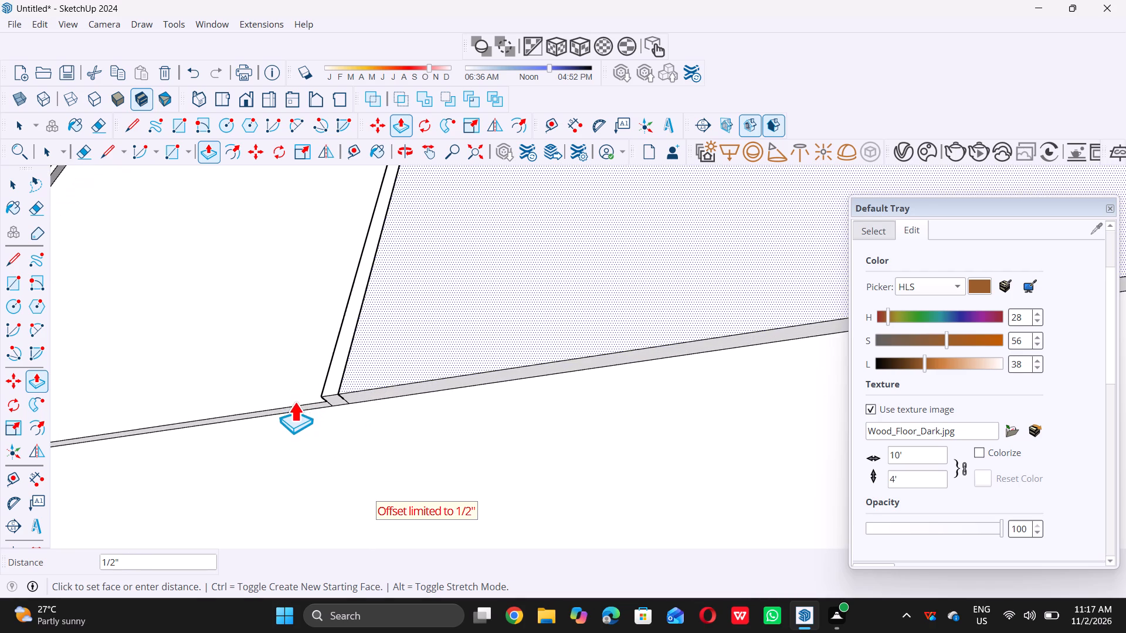
scroll(301, 394, up, 5)
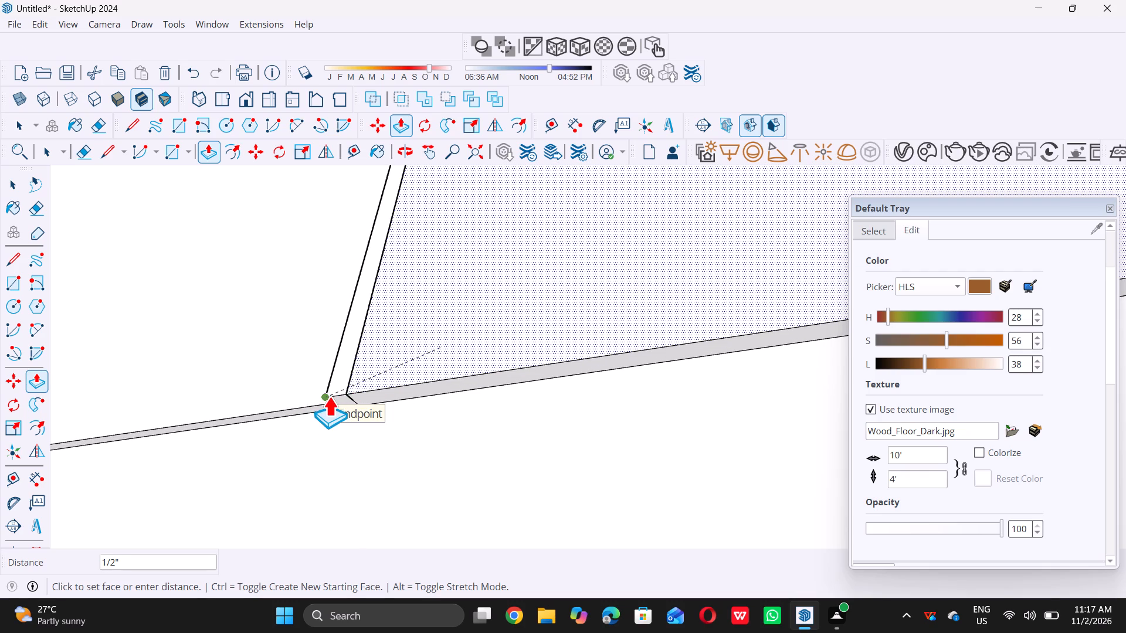
scroll(329, 399, up, 5)
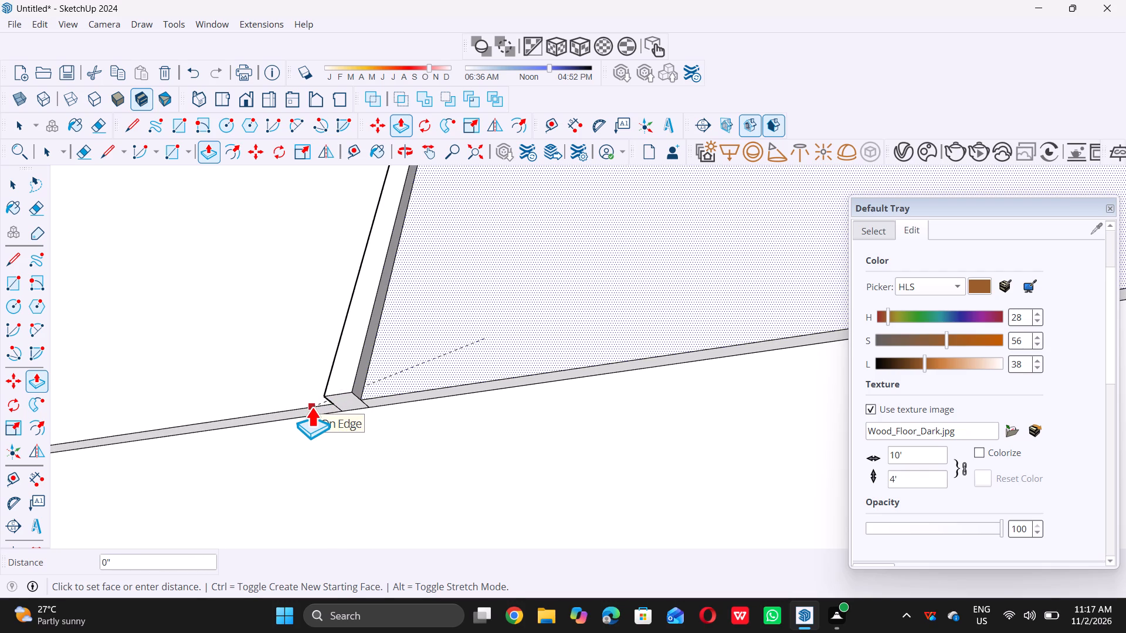
double_click(311, 407)
key(space)
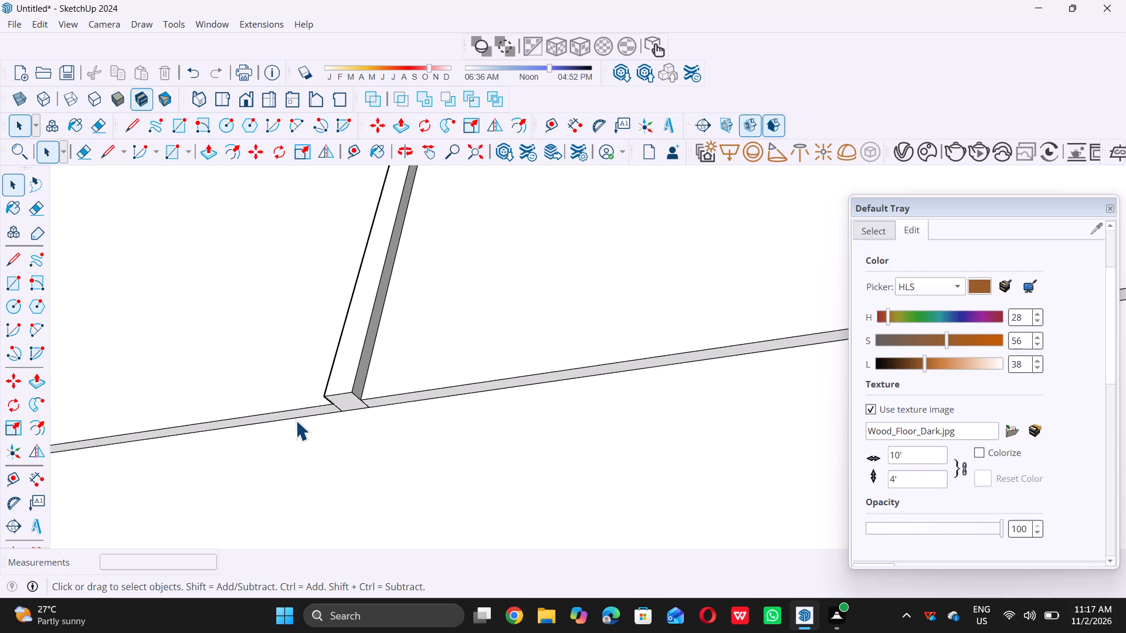
key(space)
Push/Pull the crossbar's fifth panel from the left outward 1/2", level with the face of the fourth panel.
scroll(289, 414, down, 5)
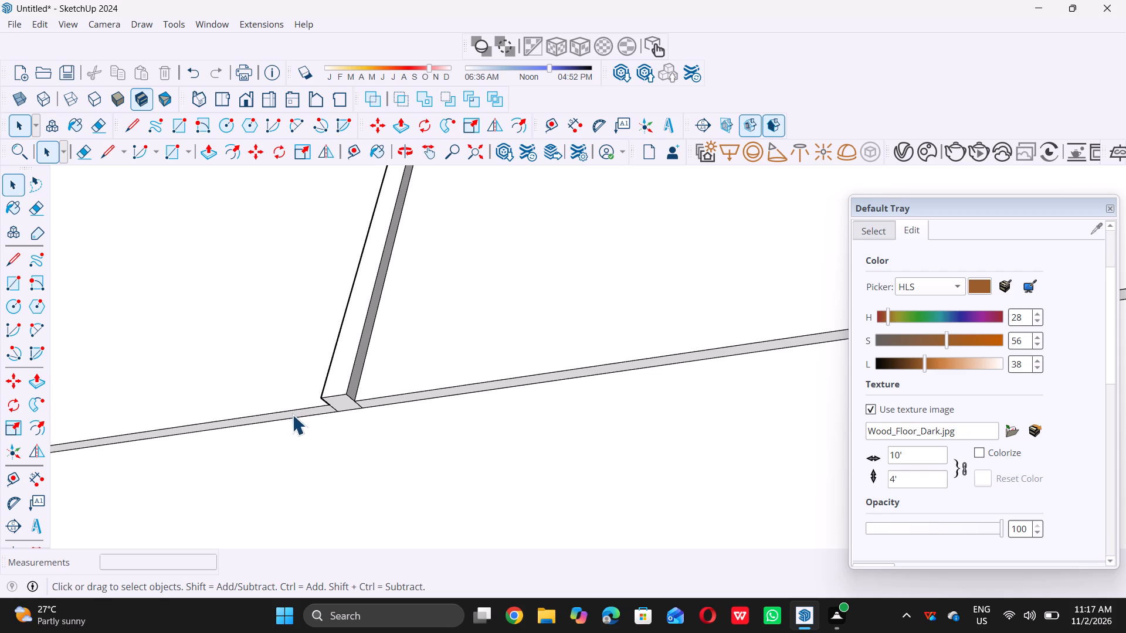
scroll(292, 414, down, 20)
scroll(292, 414, down, 9)
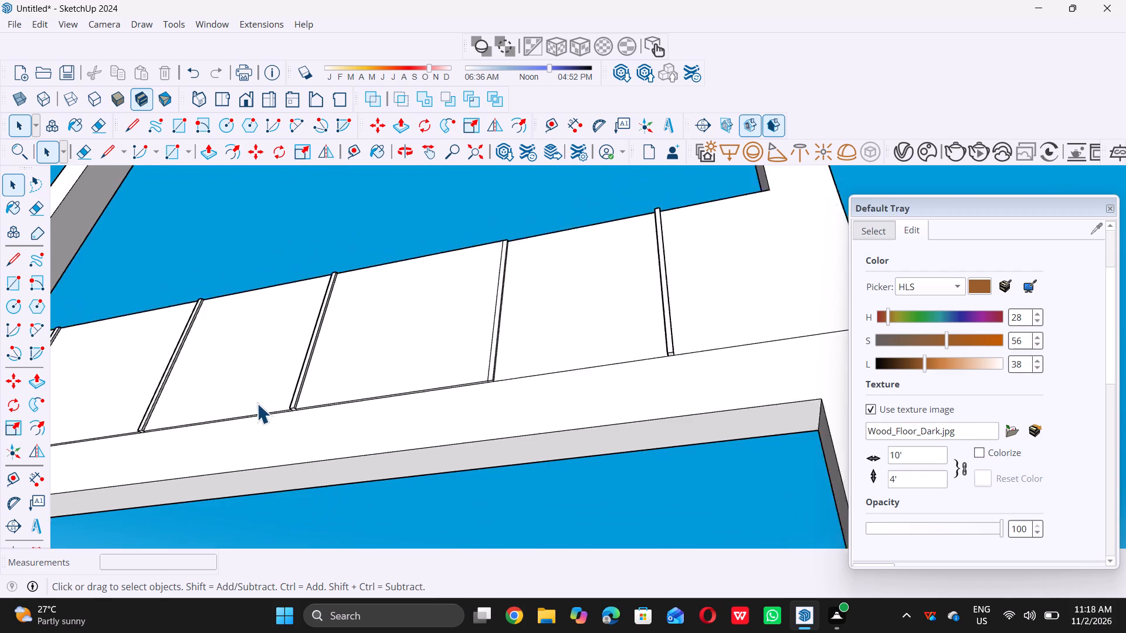
scroll(257, 403, down, 5)
scroll(411, 382, up, 6)
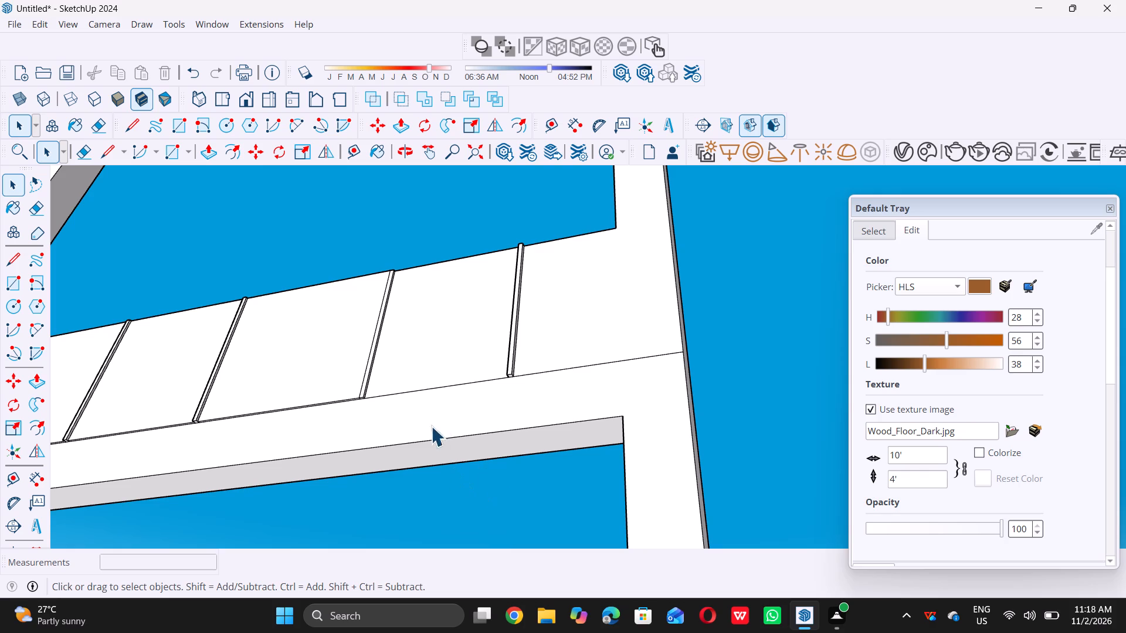
scroll(547, 357, up, 5)
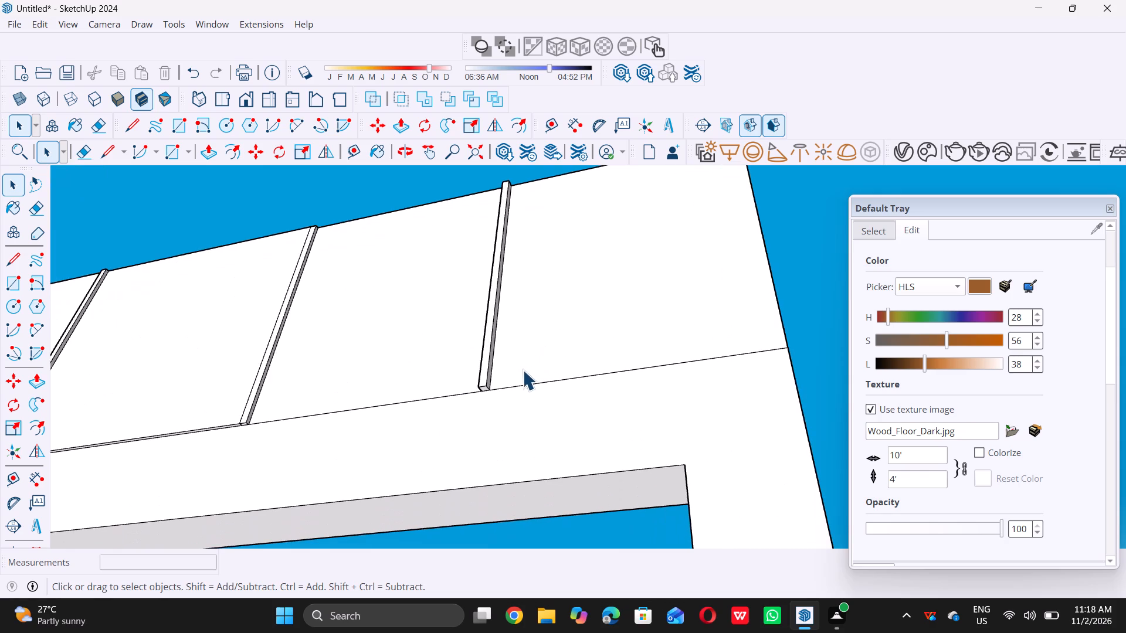
scroll(279, 380, up, 4)
scroll(286, 436, down, 5)
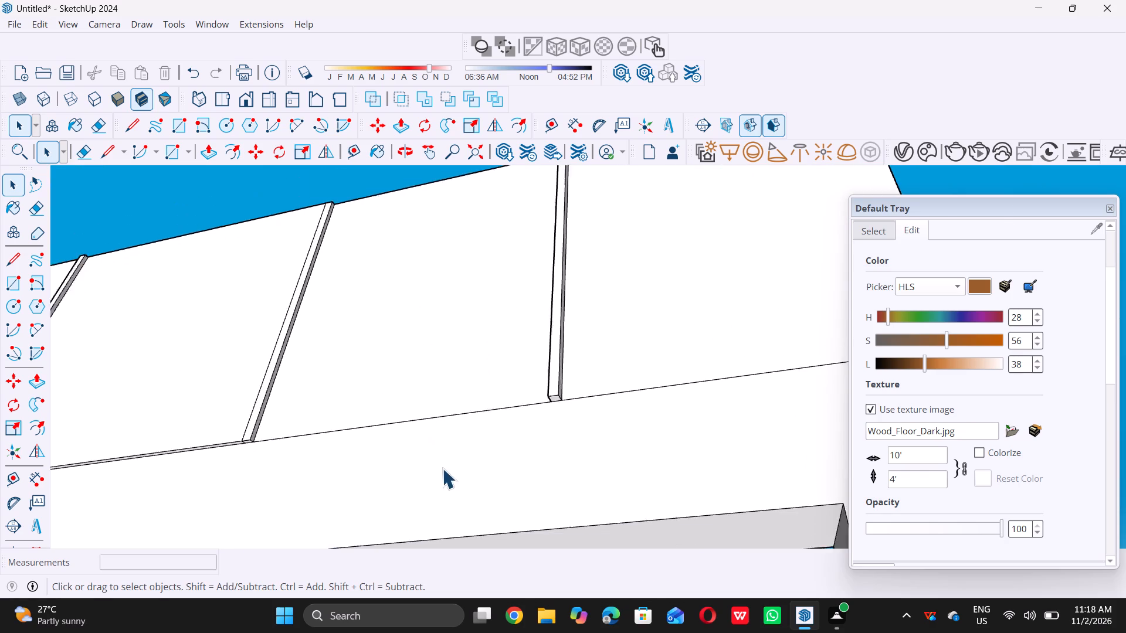
scroll(233, 455, up, 10)
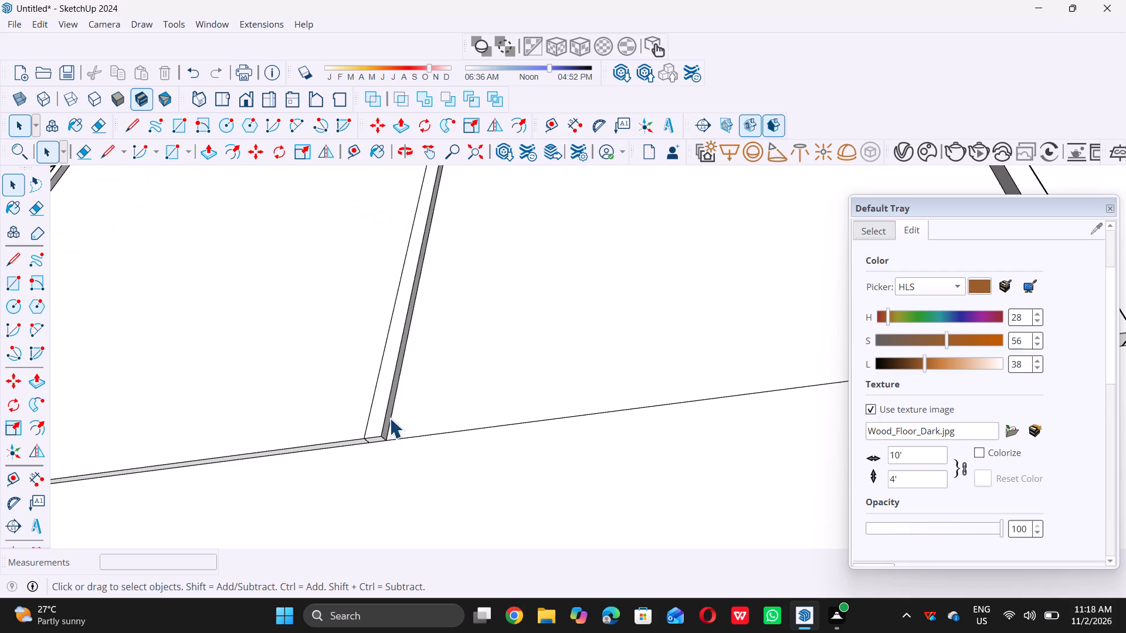
double_click(428, 411)
key(p)
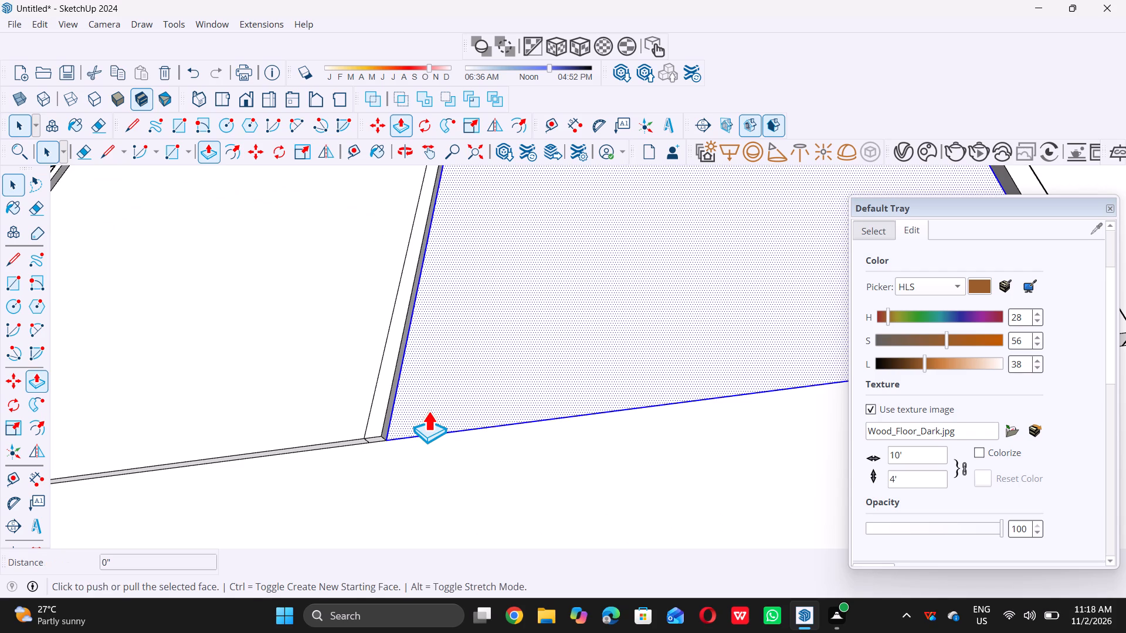
double_click(430, 408)
scroll(375, 440, up, 5)
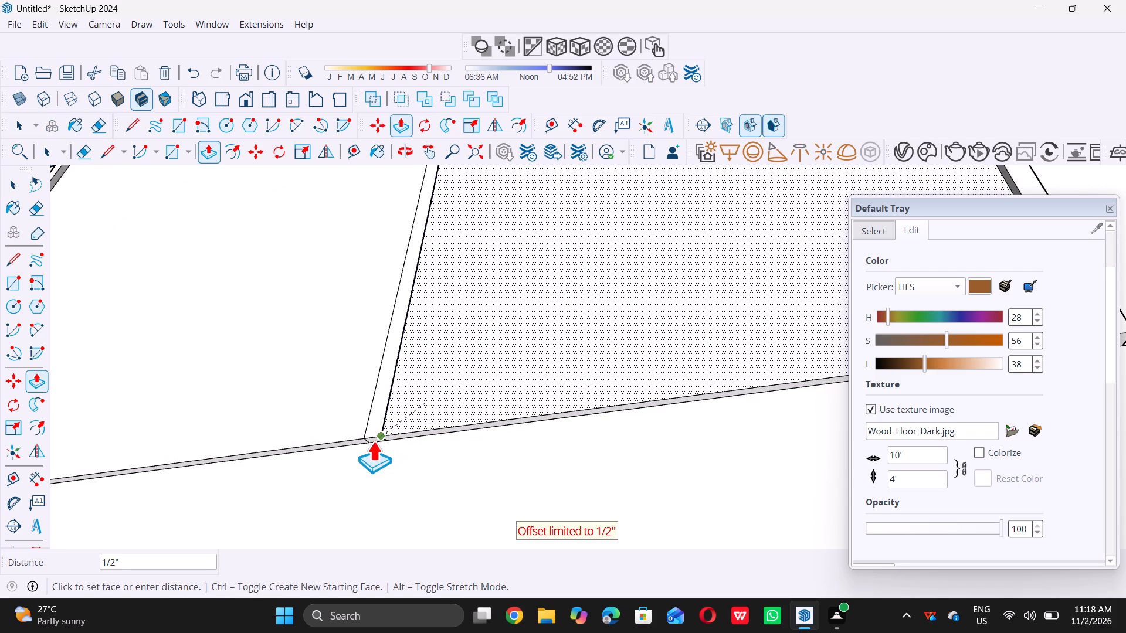
scroll(373, 441, up, 8)
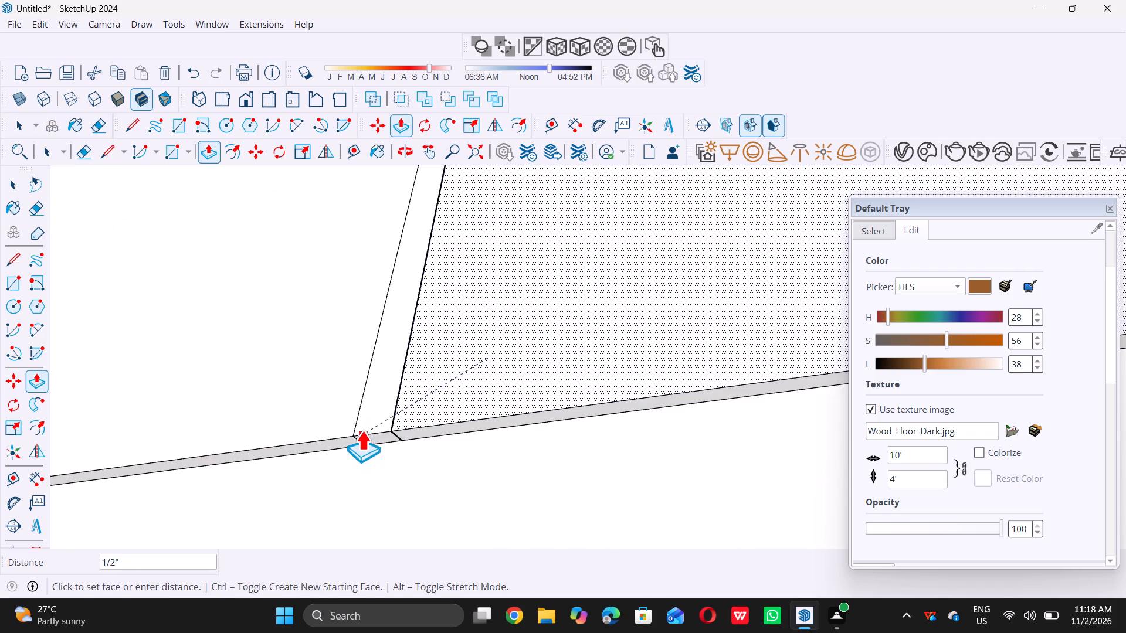
double_click(361, 434)
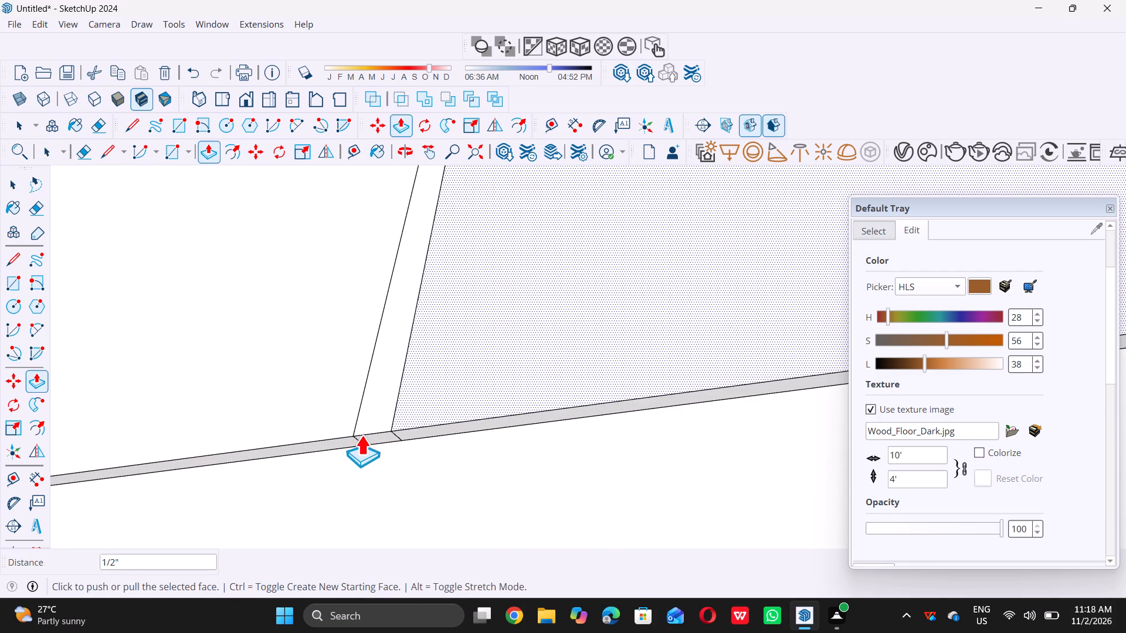
key(space)
Push/Pull the narrow divider strip between the crossbar's fourth and fifth panels outward 1/2".
scroll(467, 457, down, 10)
scroll(523, 469, down, 5)
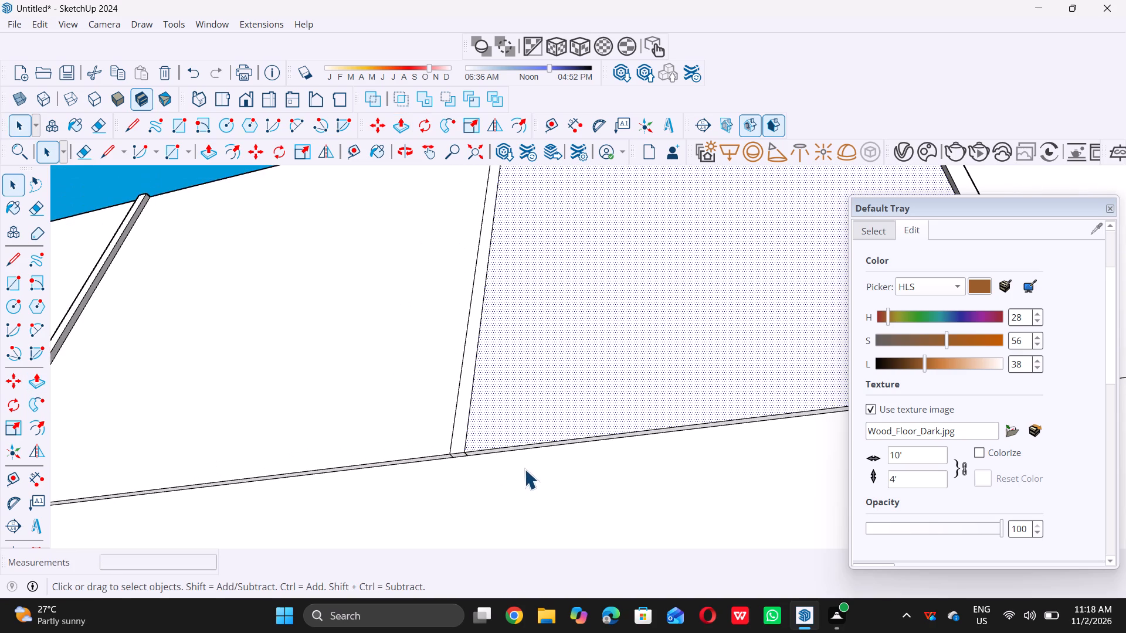
scroll(450, 429, up, 4)
click(456, 435)
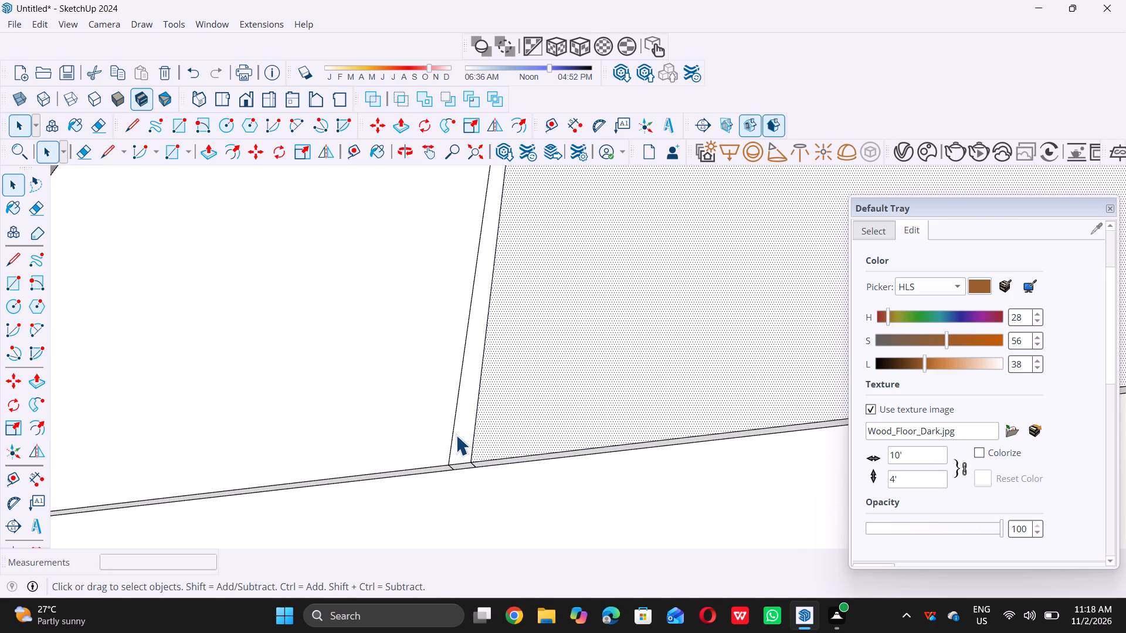
key(p)
double_click(454, 437)
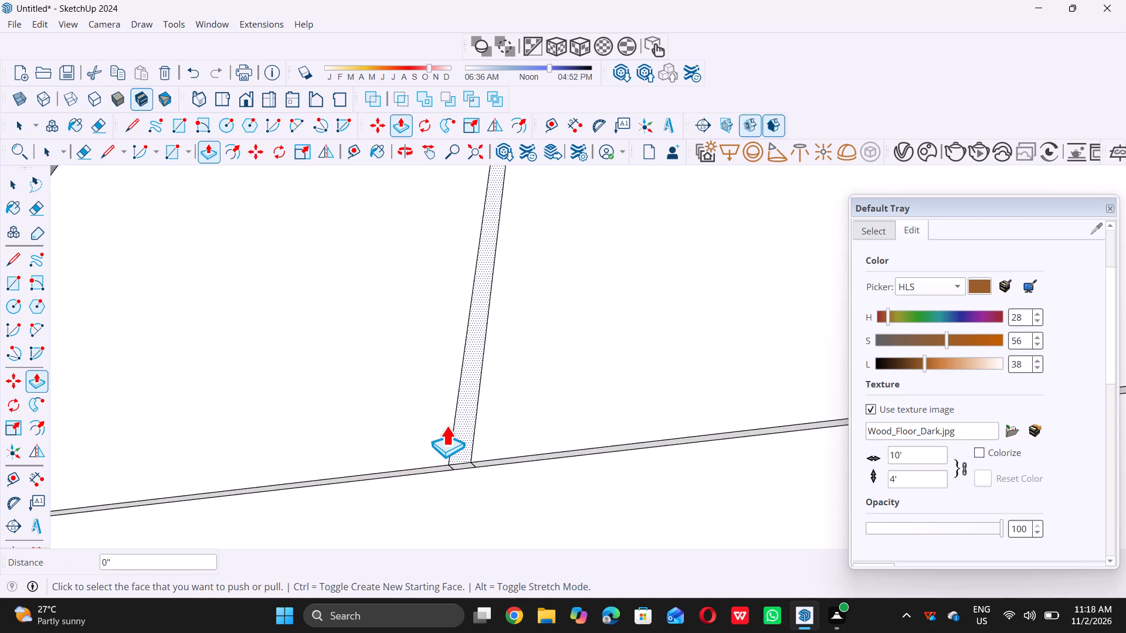
key(space)
Push/Pull the crossbar's rightmost panel, together with the adjoining upright, outward 1/2", level with the face of the fifth panel.
scroll(420, 445, down, 11)
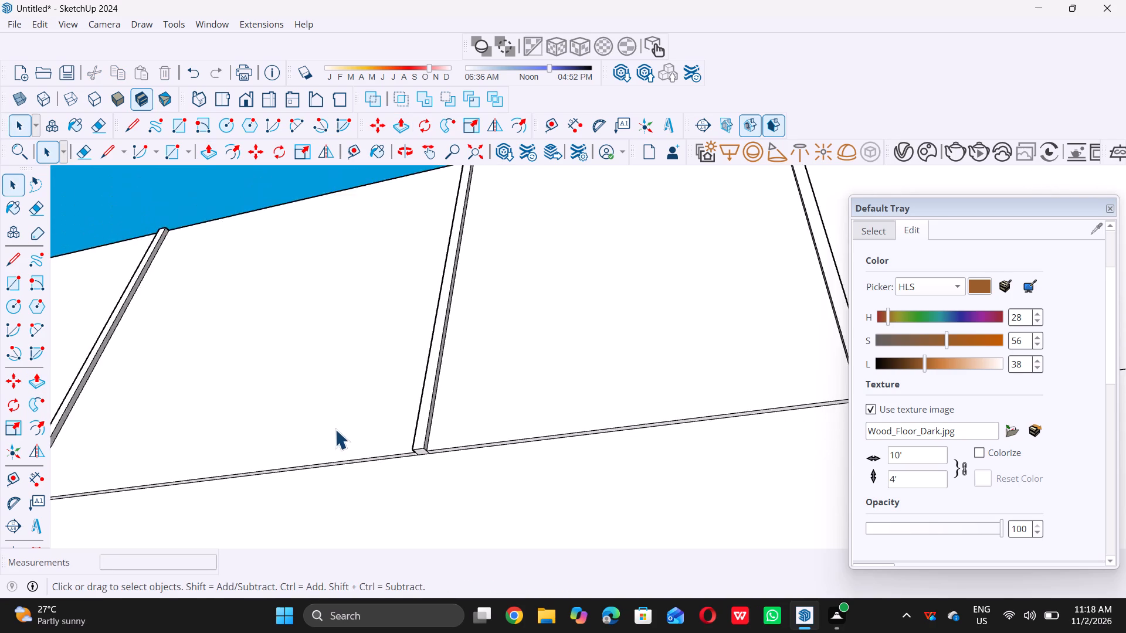
scroll(335, 429, down, 10)
scroll(531, 405, up, 6)
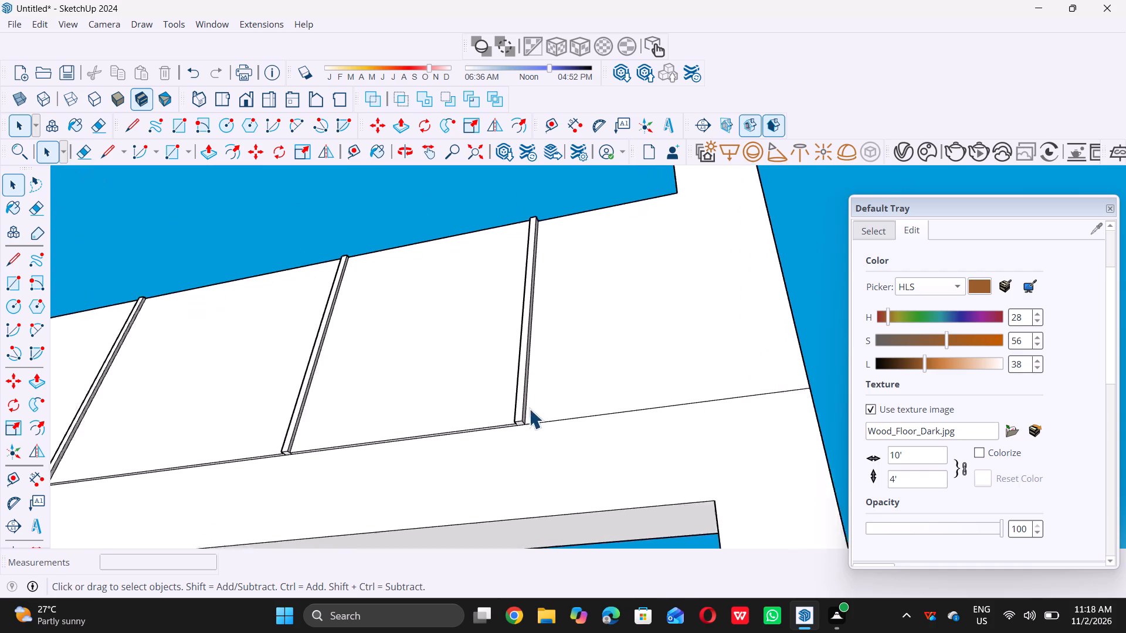
scroll(453, 414, up, 4)
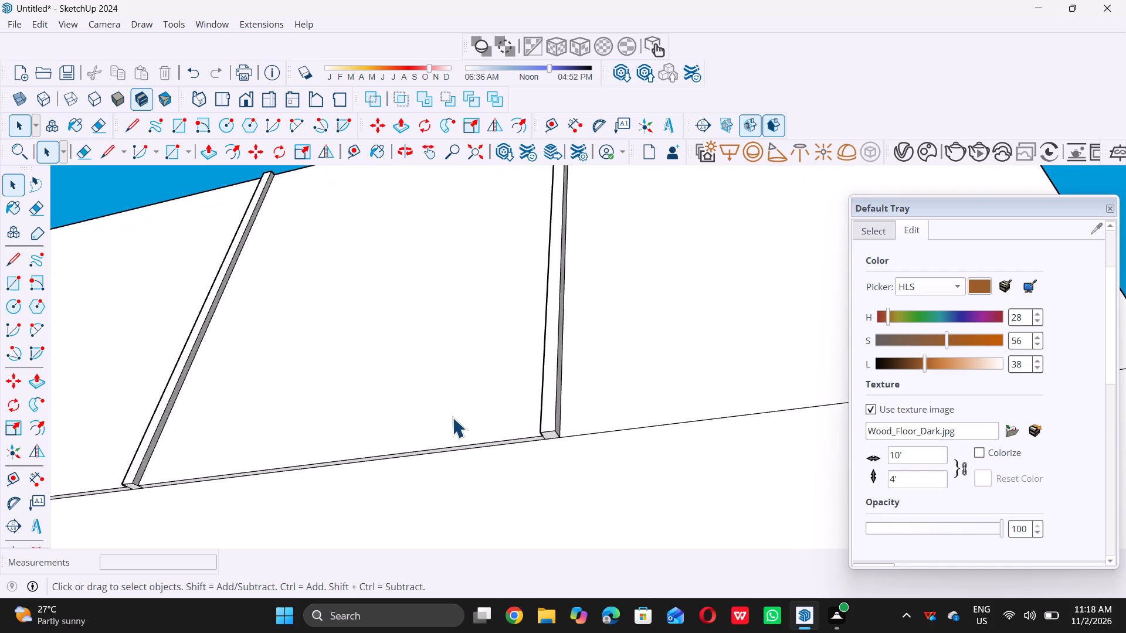
scroll(450, 420, down, 8)
scroll(532, 403, down, 2)
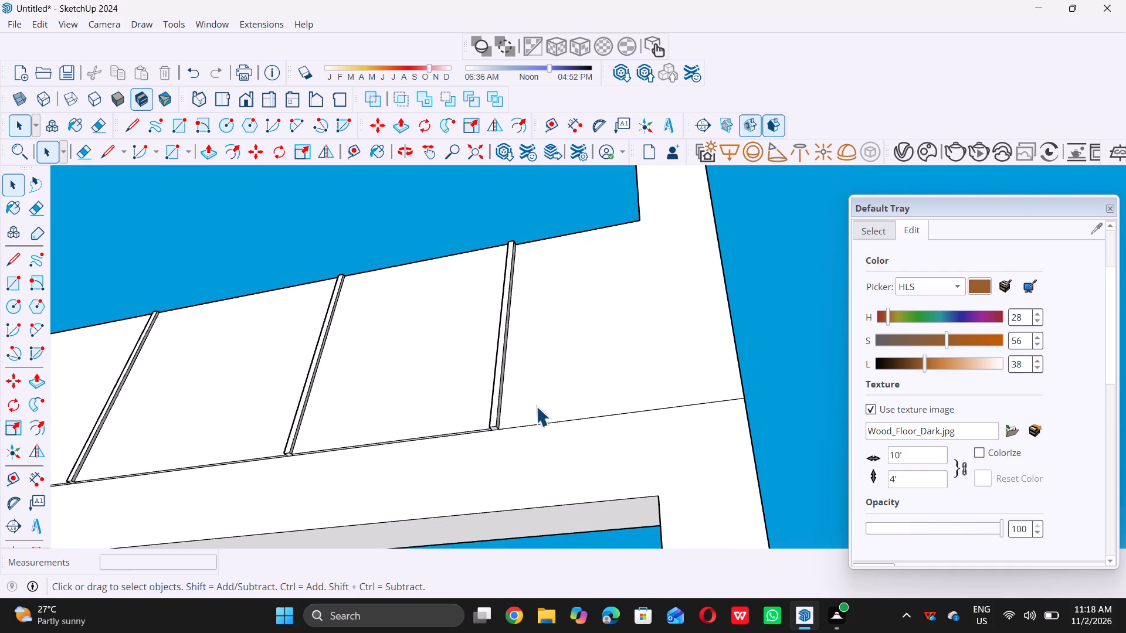
scroll(536, 406, down, 7)
scroll(578, 392, up, 4)
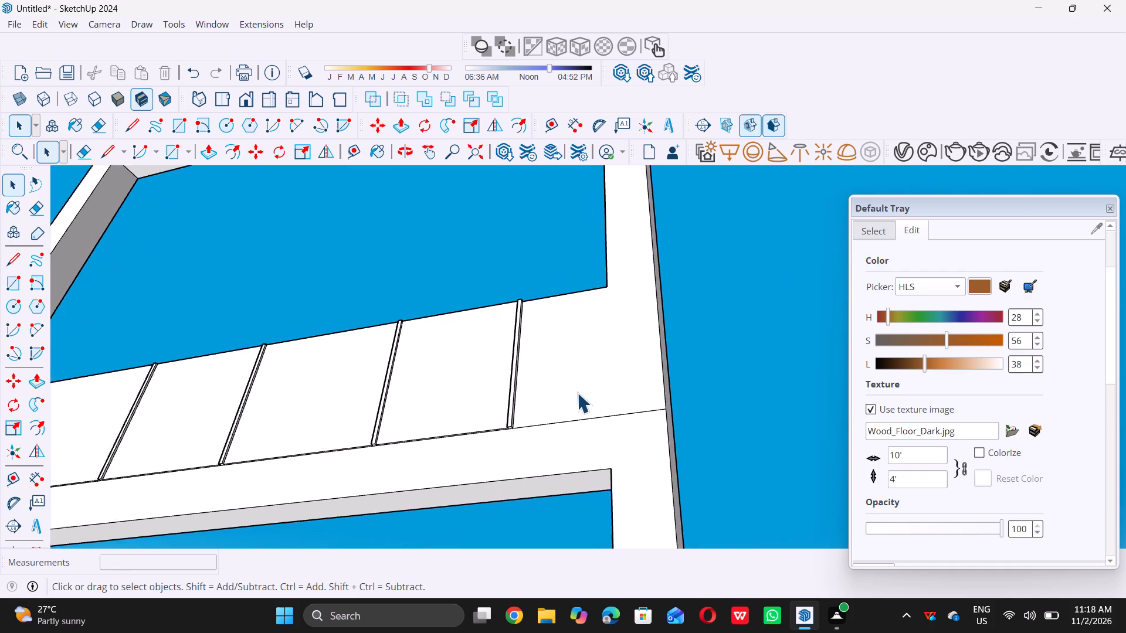
click(574, 392)
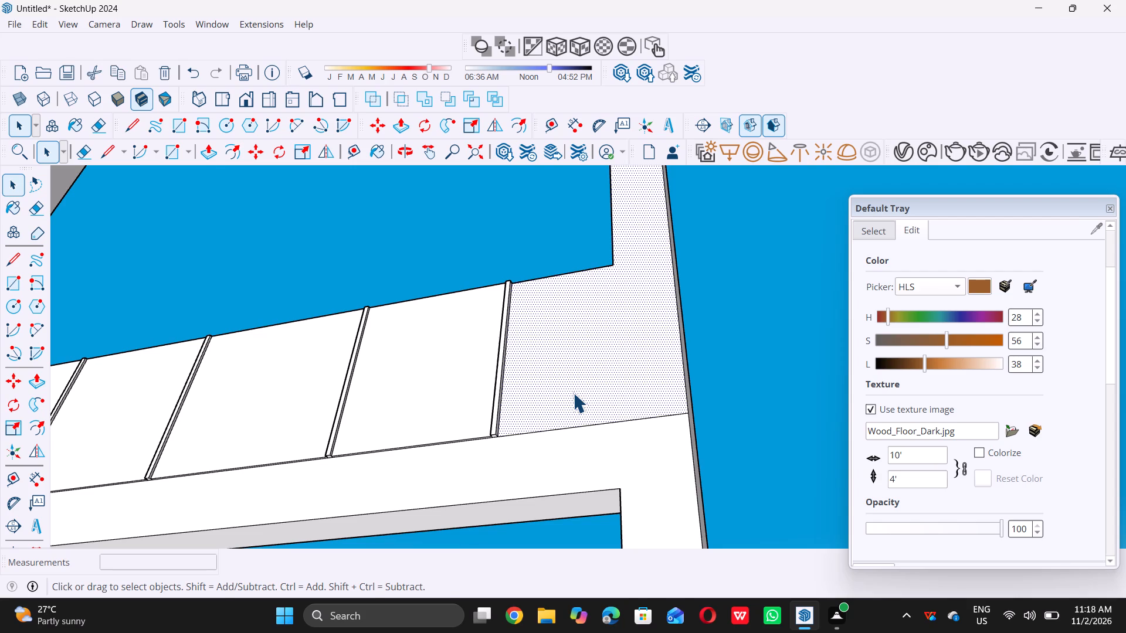
key(p)
click(572, 393)
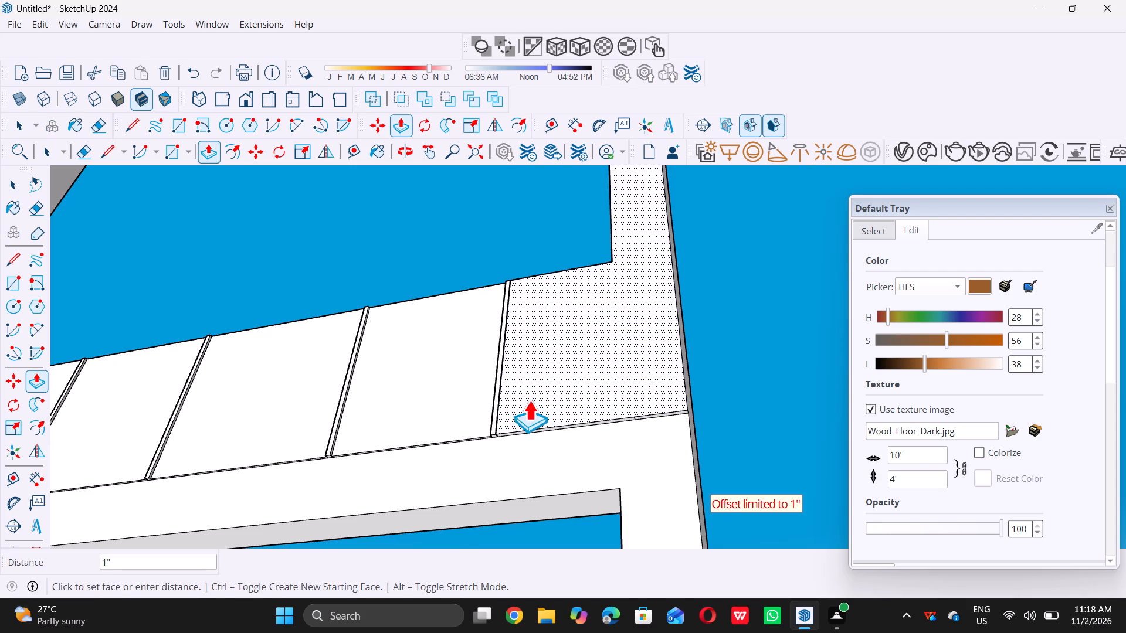
scroll(488, 424, up, 4)
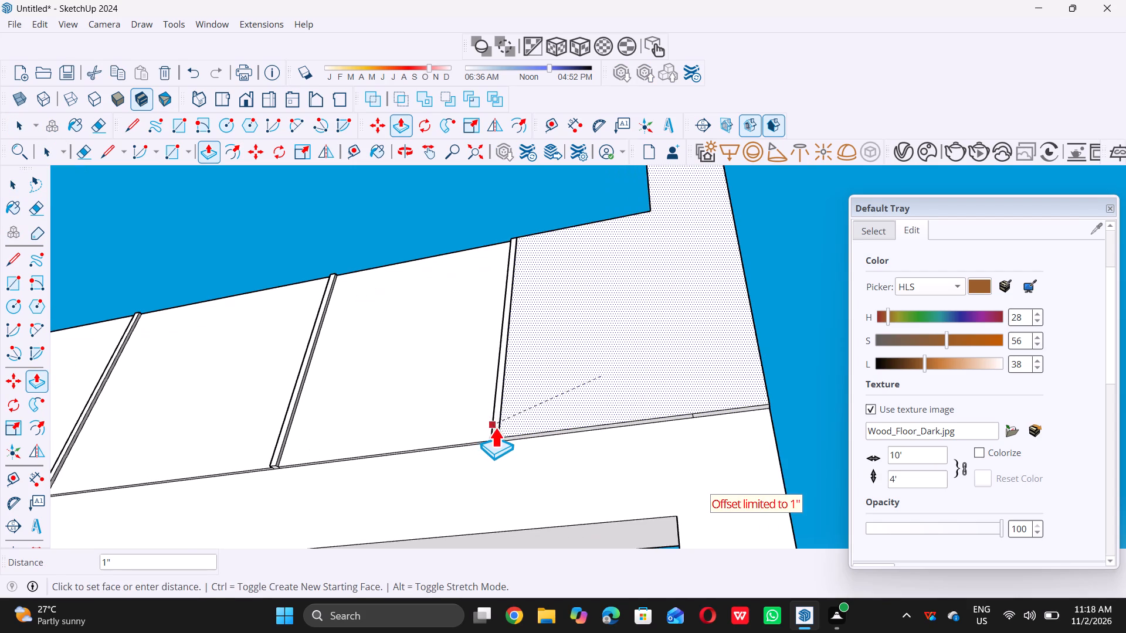
scroll(495, 439, up, 9)
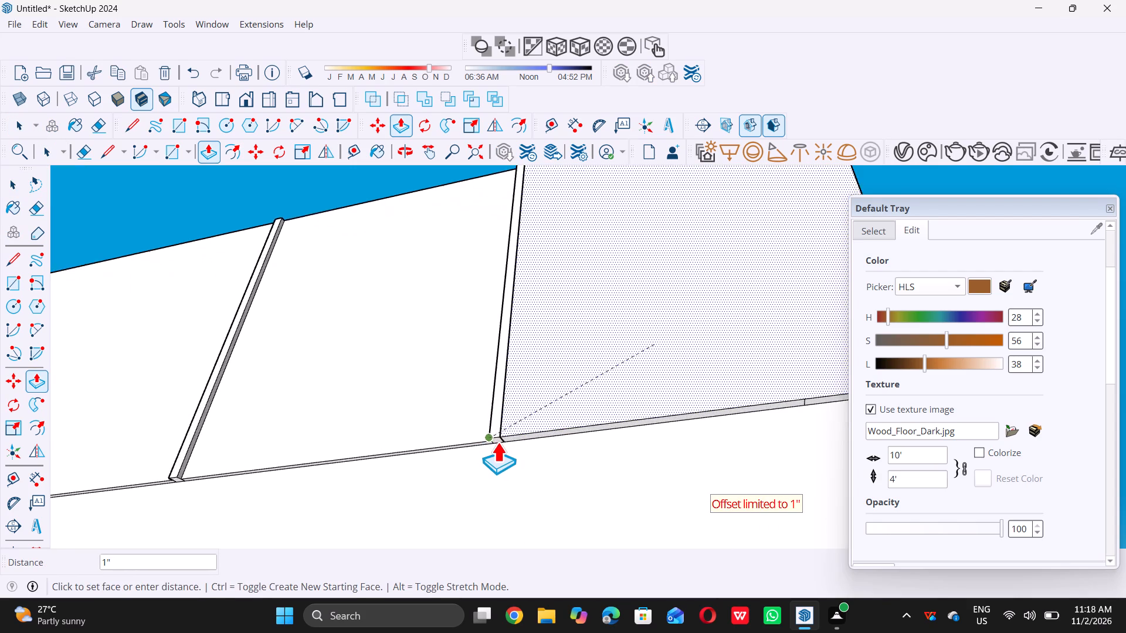
scroll(507, 441, up, 4)
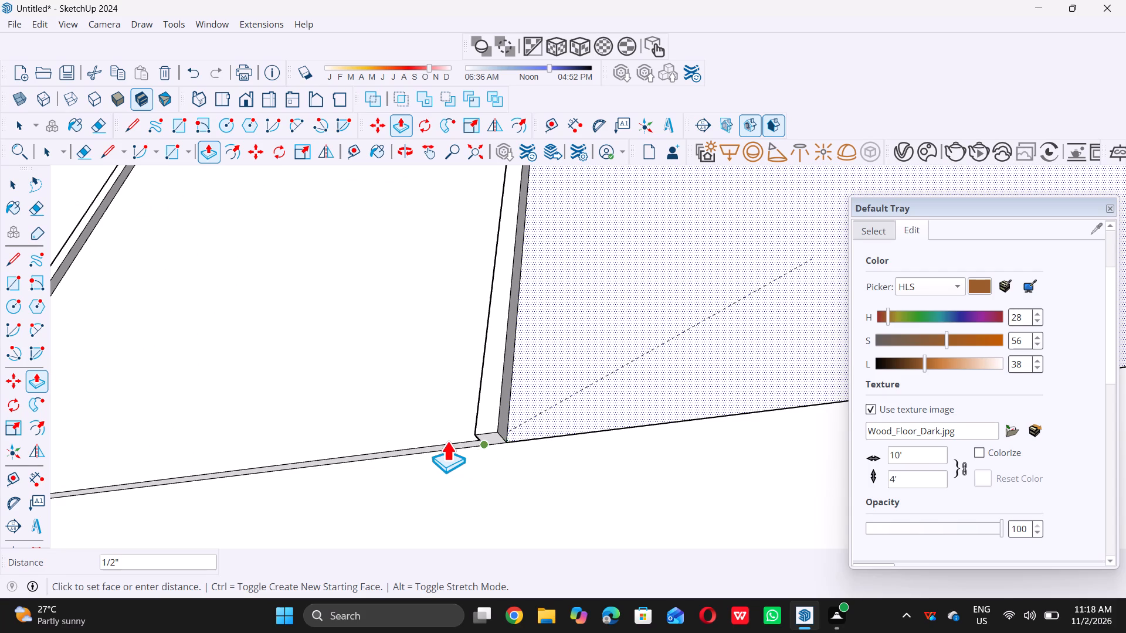
triple_click(444, 440)
key(space)
scroll(444, 441, down, 5)
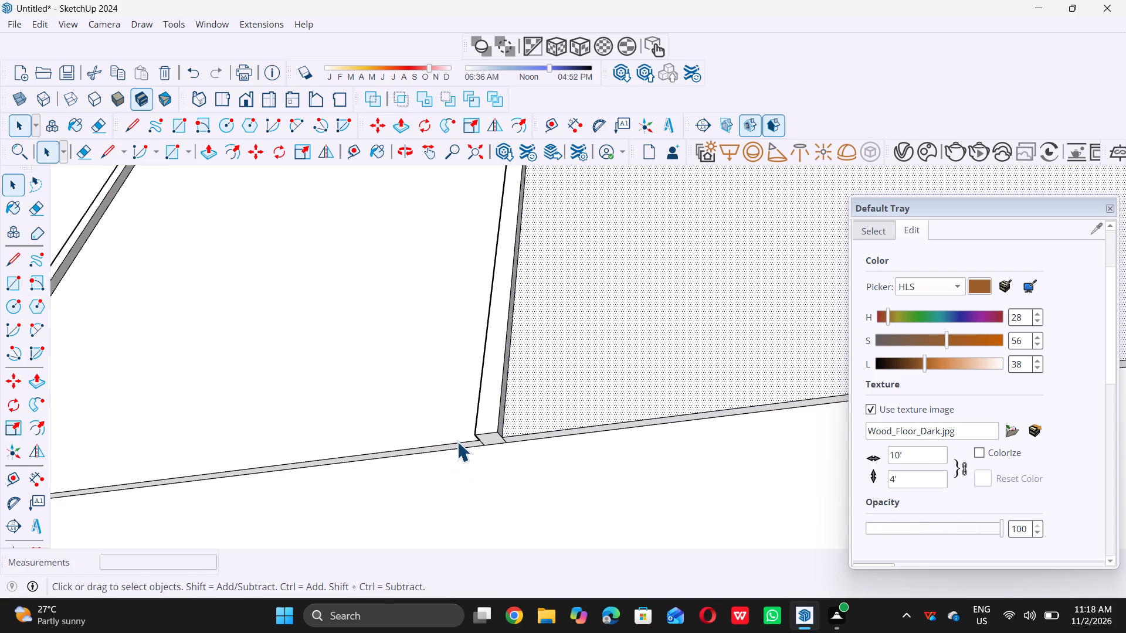
scroll(457, 441, down, 20)
scroll(457, 441, down, 6)
double_click(775, 376)
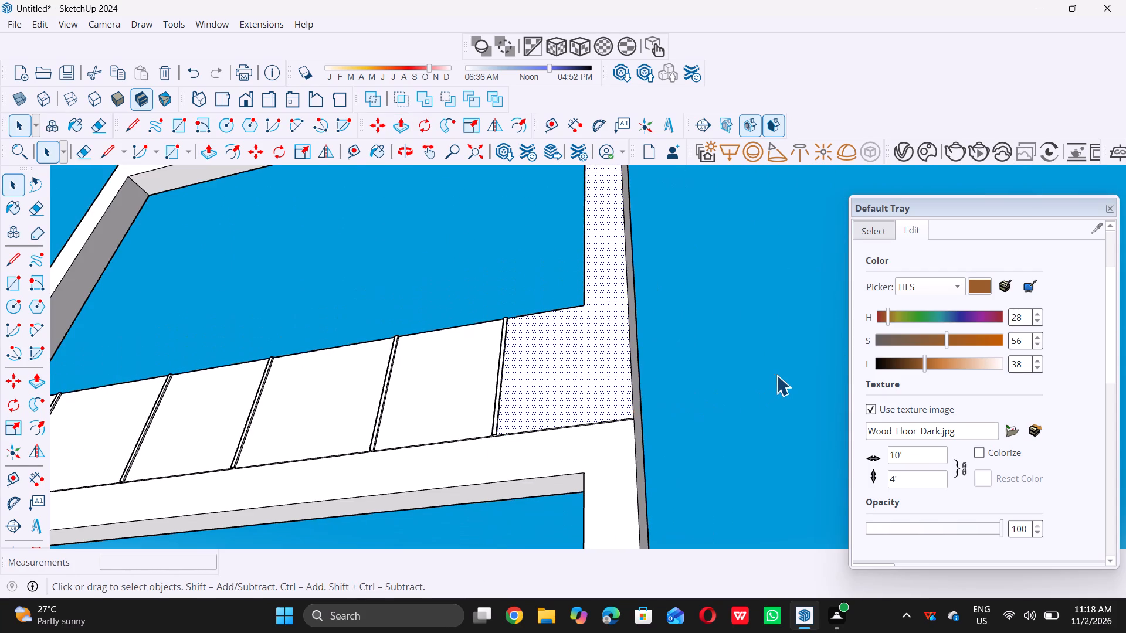
scroll(776, 377, down, 16)
middle_drag(456, 397, 527, 453)
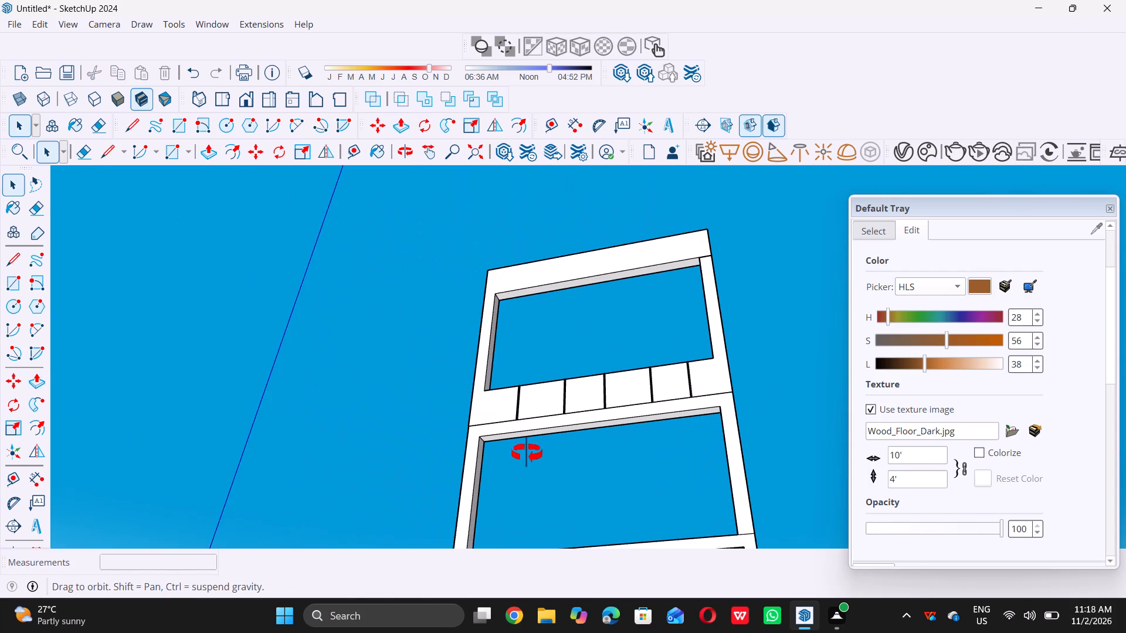
middle_drag(527, 453, 657, 504)
scroll(596, 431, down, 11)
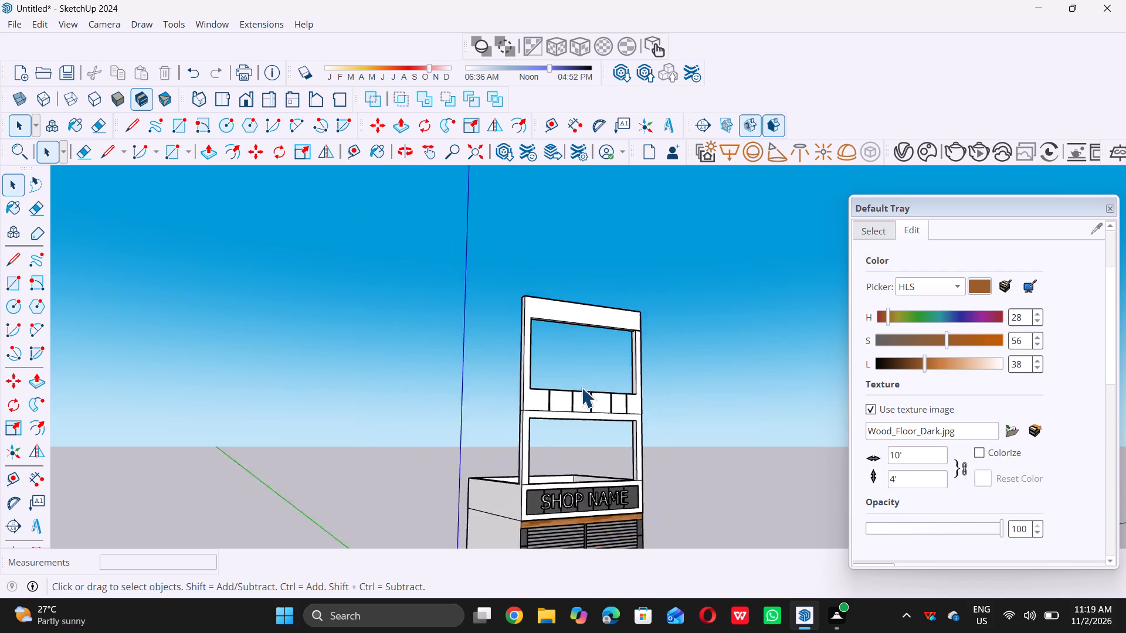
Draw a horizontal line across the left upright's front face, level with the top edge of the lower opening.
scroll(581, 386, down, 4)
scroll(594, 465, up, 12)
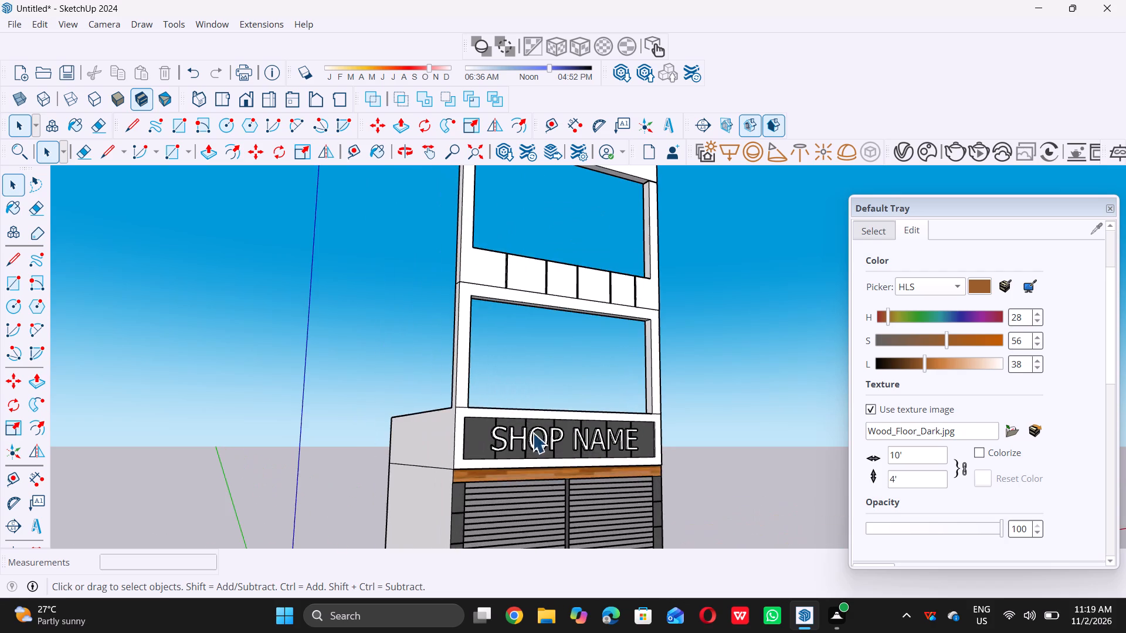
scroll(516, 385, down, 17)
middle_drag(483, 376, 445, 435)
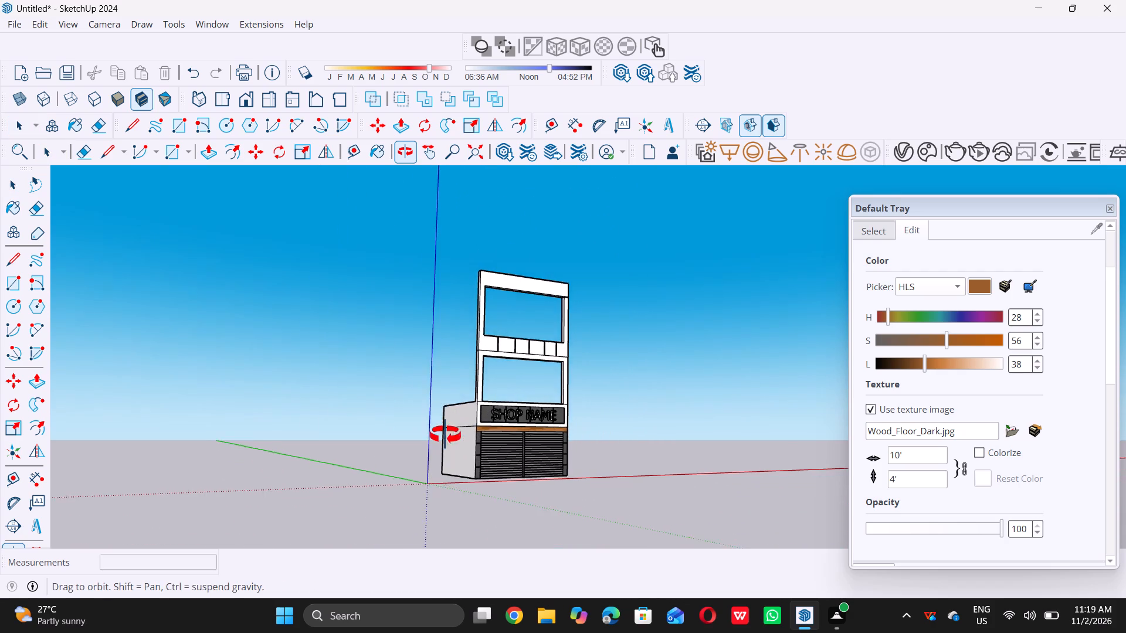
middle_drag(445, 435, 432, 443)
middle_drag(370, 460, 333, 449)
scroll(620, 393, up, 5)
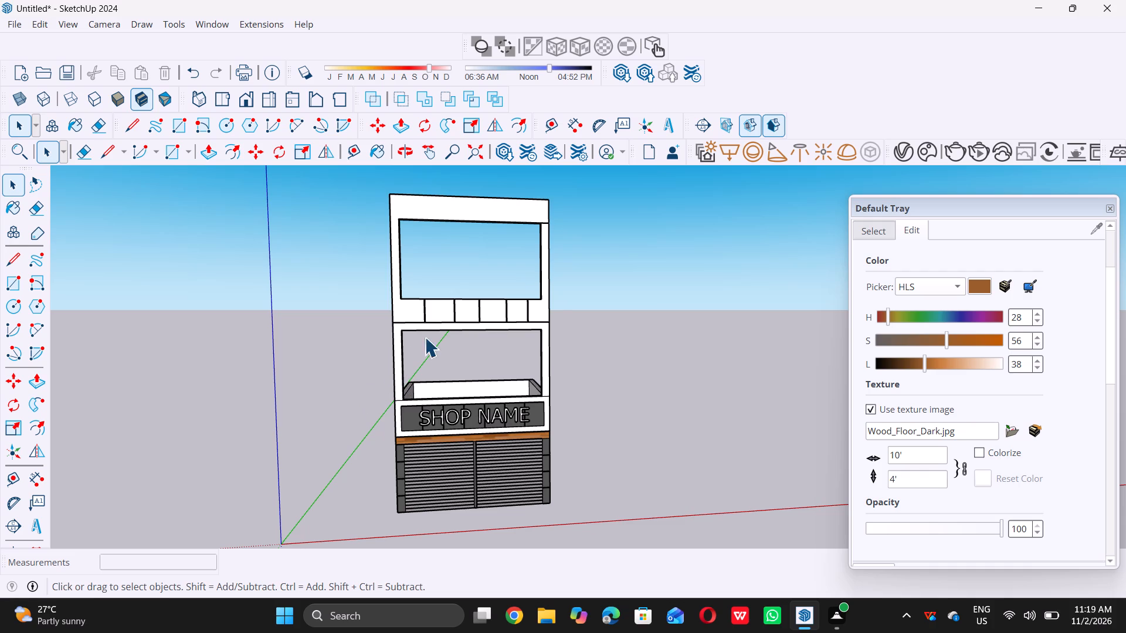
scroll(429, 330, up, 10)
scroll(375, 330, up, 5)
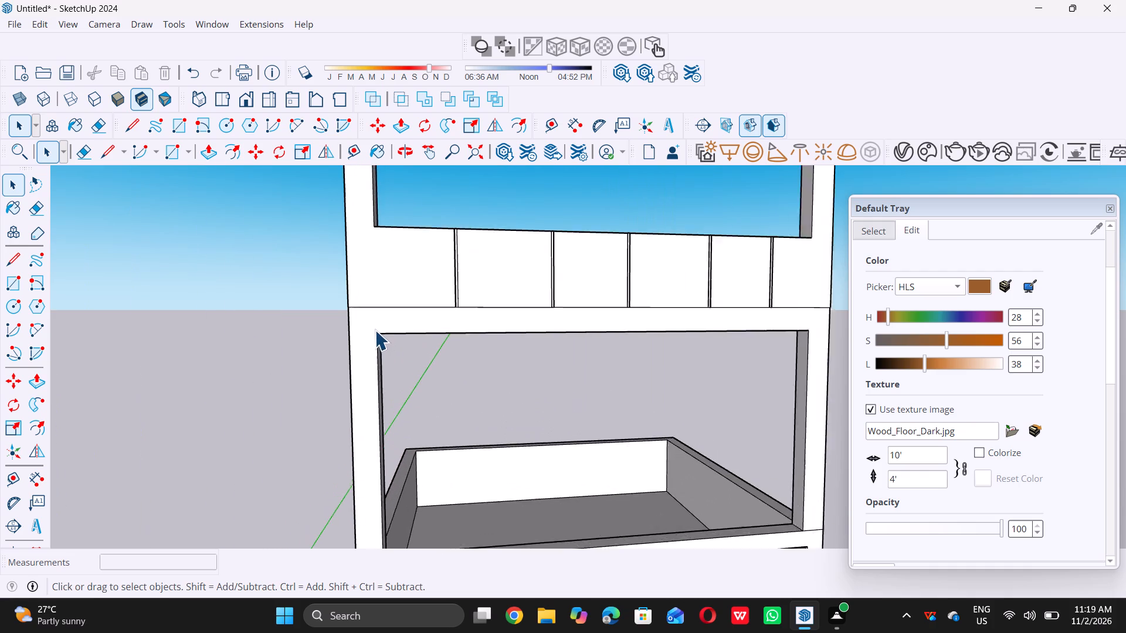
key(l)
double_click(377, 333)
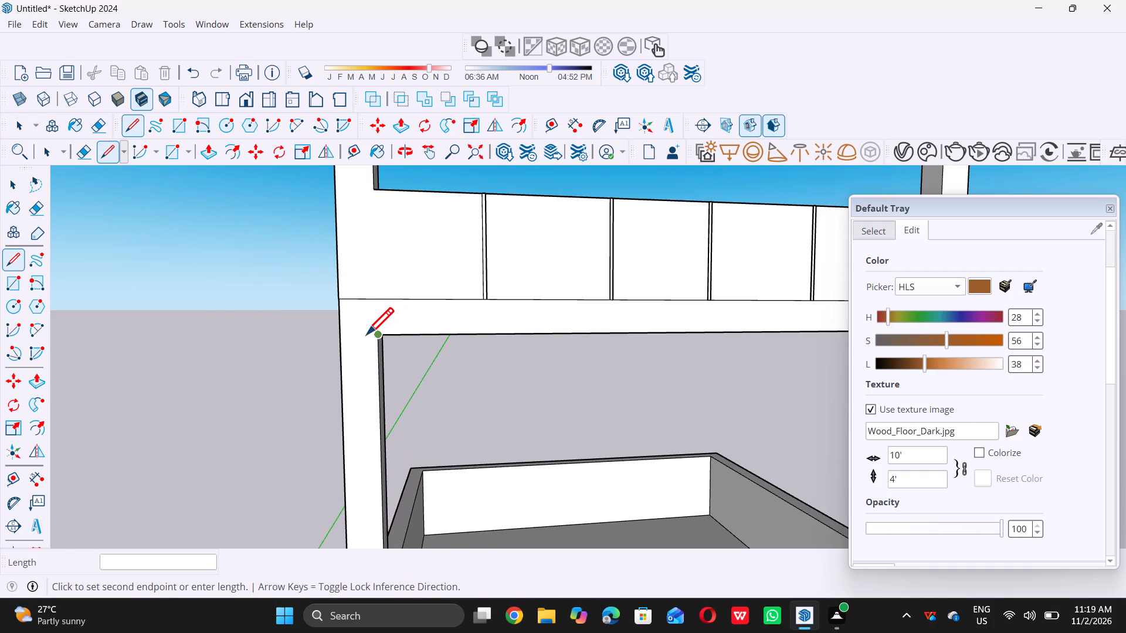
double_click(341, 335)
key(space)
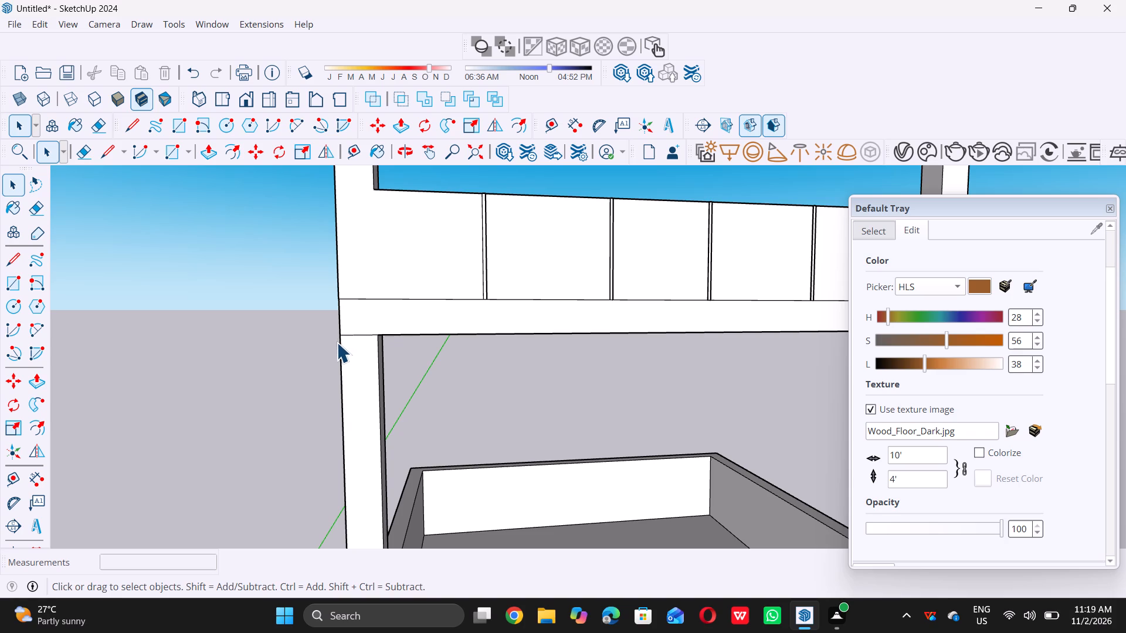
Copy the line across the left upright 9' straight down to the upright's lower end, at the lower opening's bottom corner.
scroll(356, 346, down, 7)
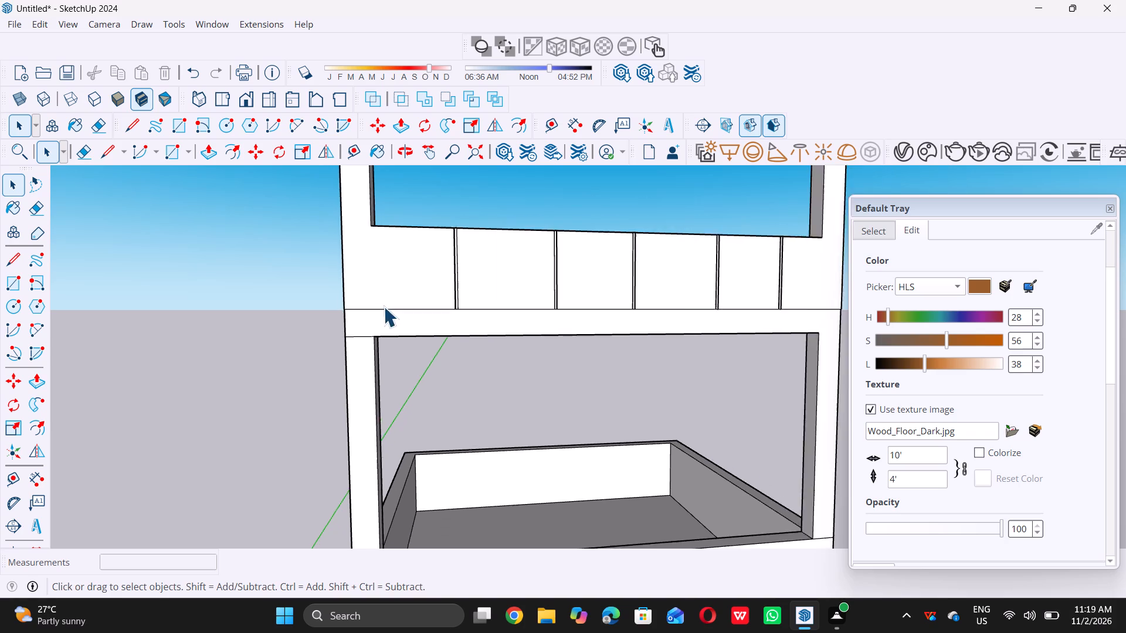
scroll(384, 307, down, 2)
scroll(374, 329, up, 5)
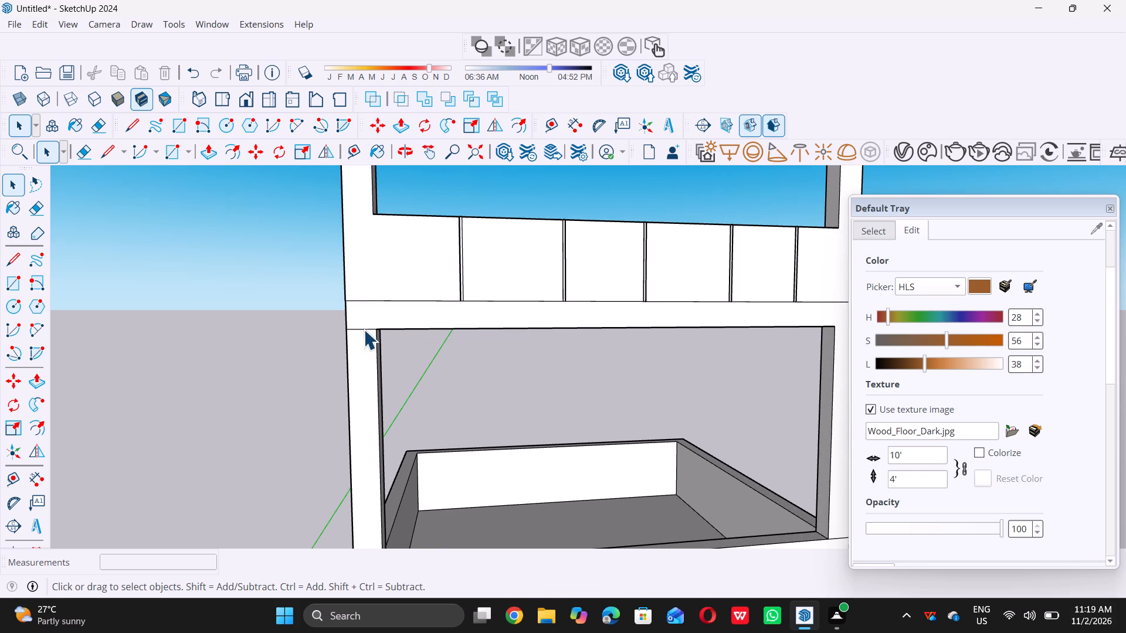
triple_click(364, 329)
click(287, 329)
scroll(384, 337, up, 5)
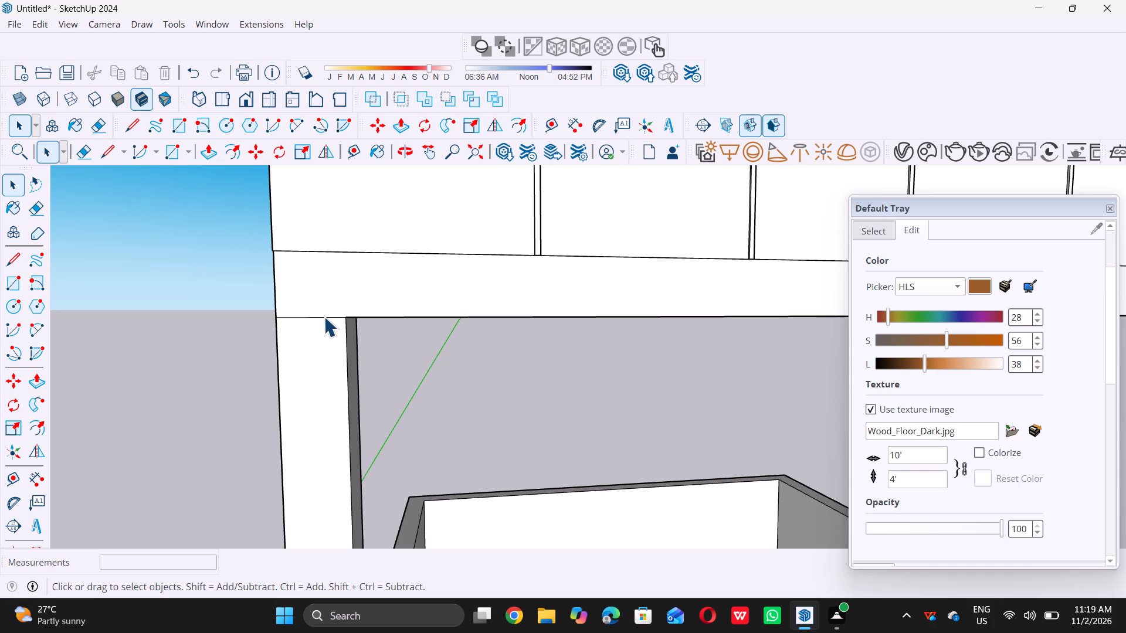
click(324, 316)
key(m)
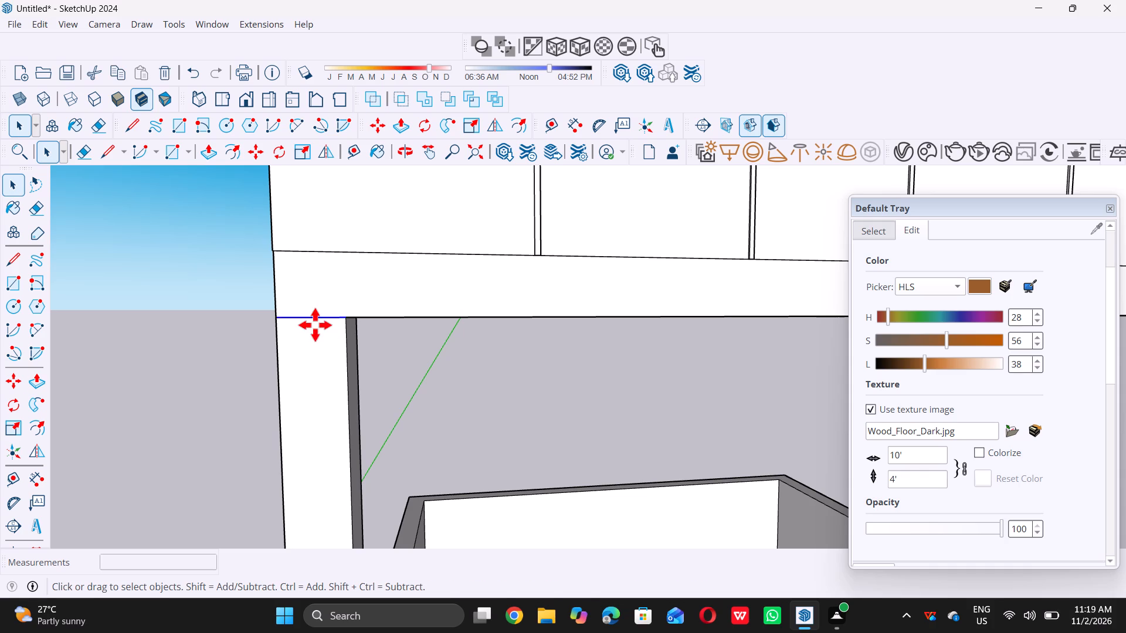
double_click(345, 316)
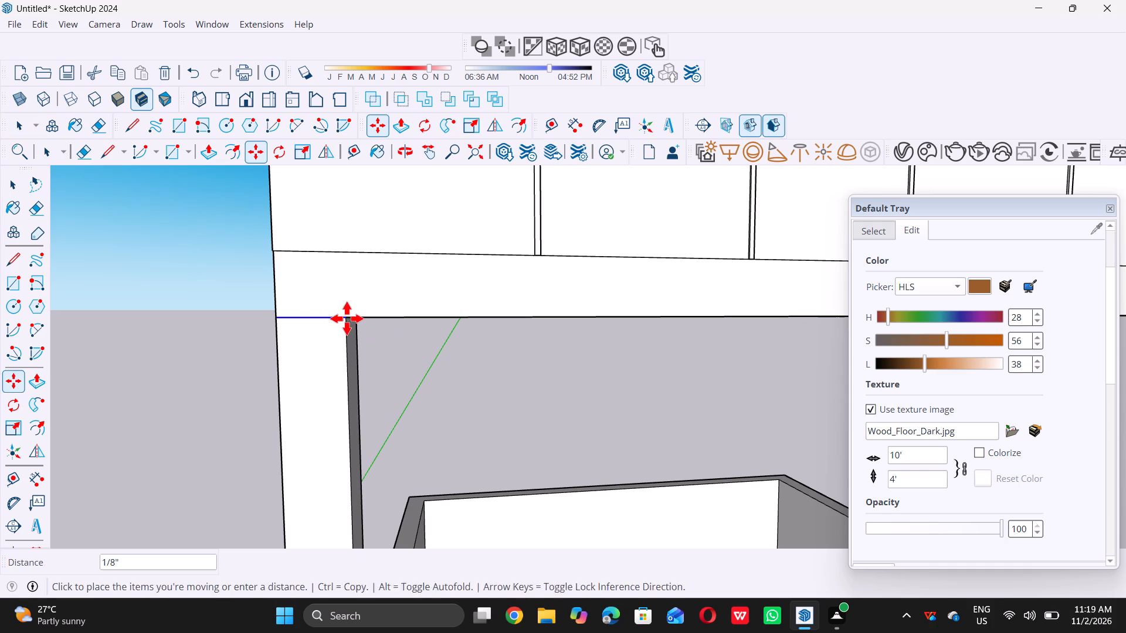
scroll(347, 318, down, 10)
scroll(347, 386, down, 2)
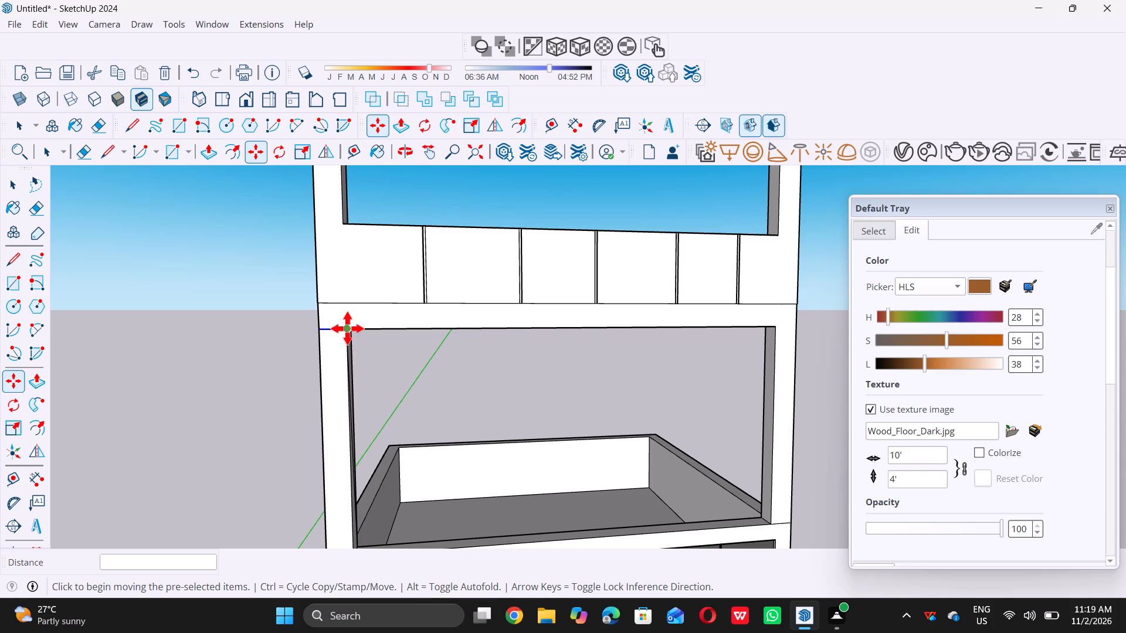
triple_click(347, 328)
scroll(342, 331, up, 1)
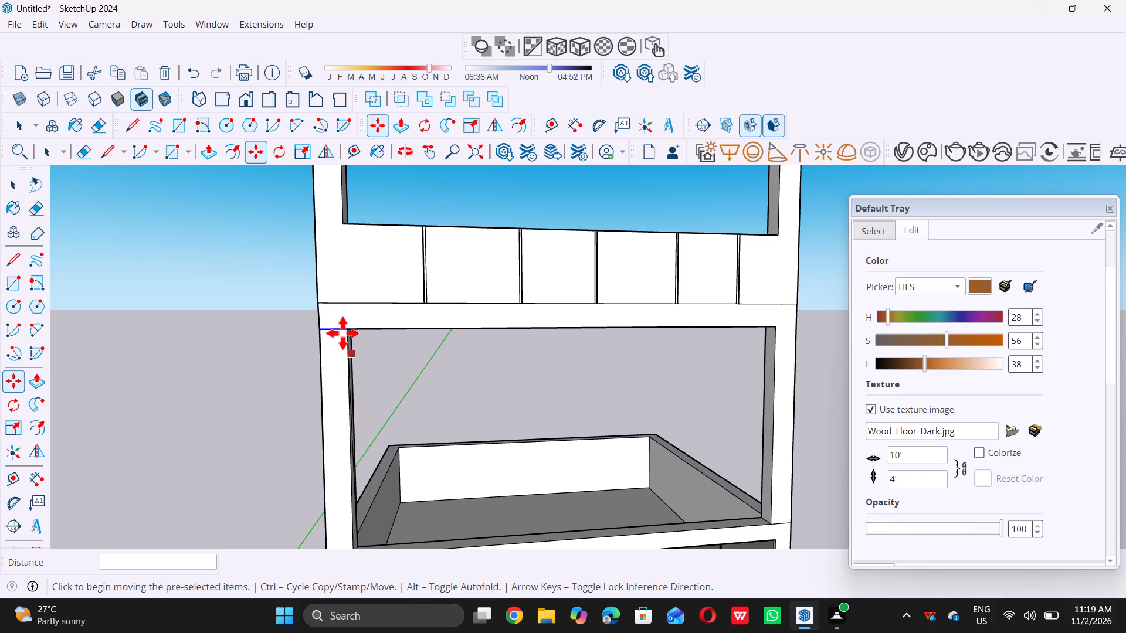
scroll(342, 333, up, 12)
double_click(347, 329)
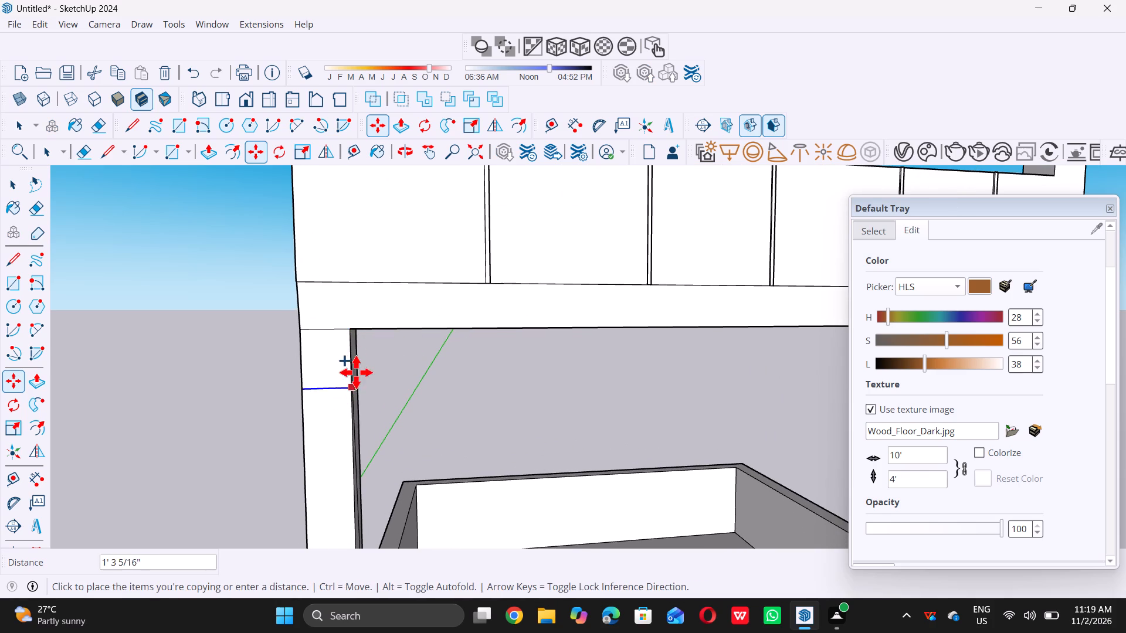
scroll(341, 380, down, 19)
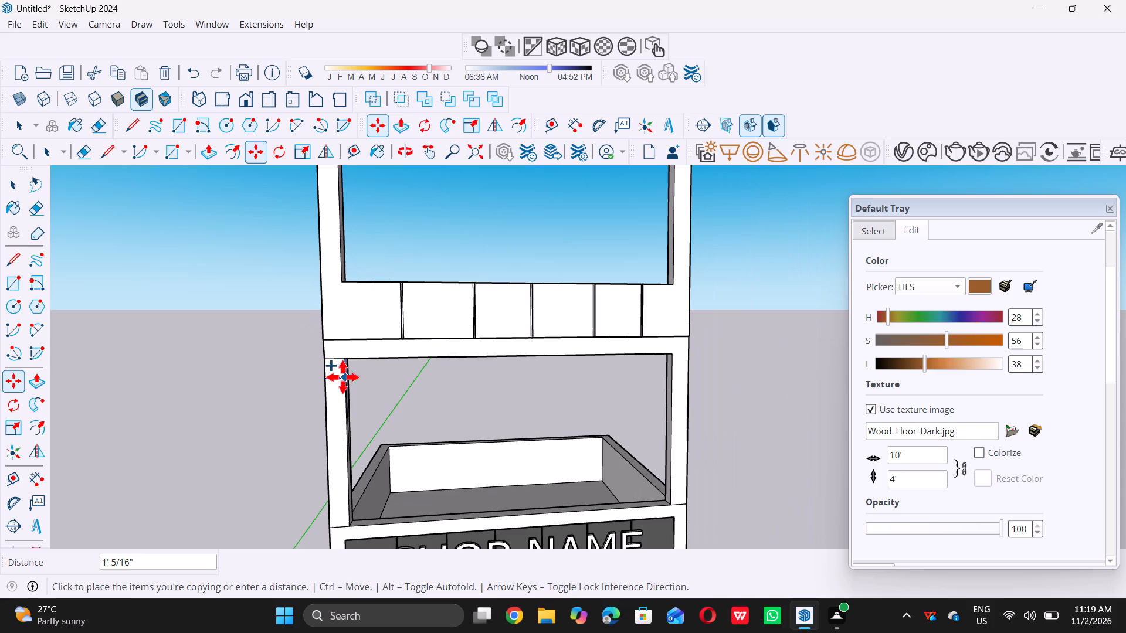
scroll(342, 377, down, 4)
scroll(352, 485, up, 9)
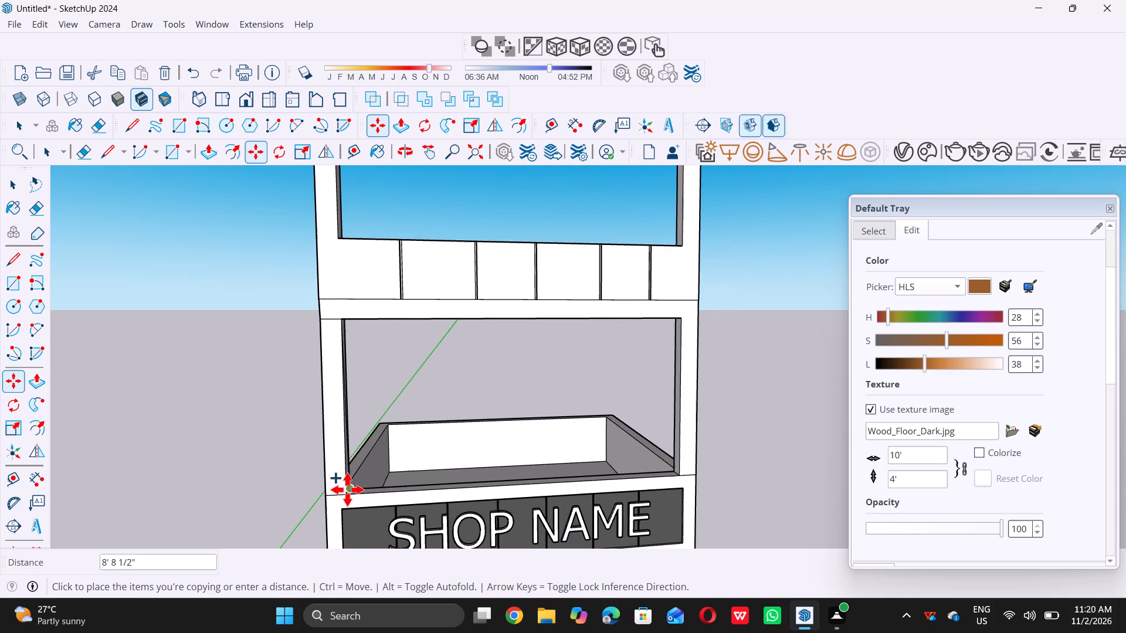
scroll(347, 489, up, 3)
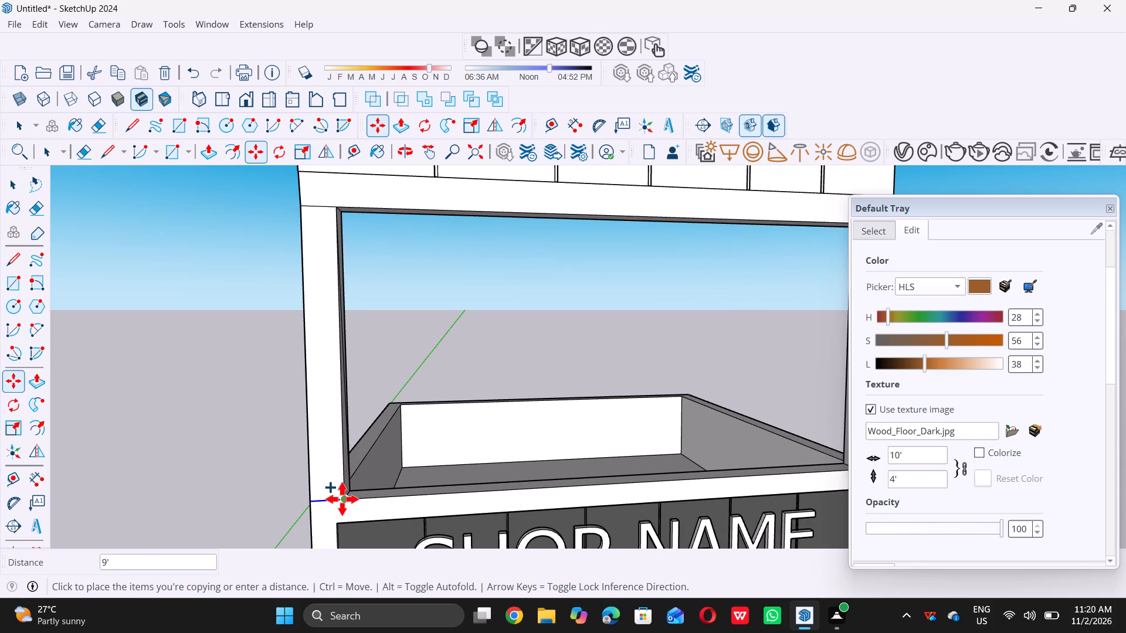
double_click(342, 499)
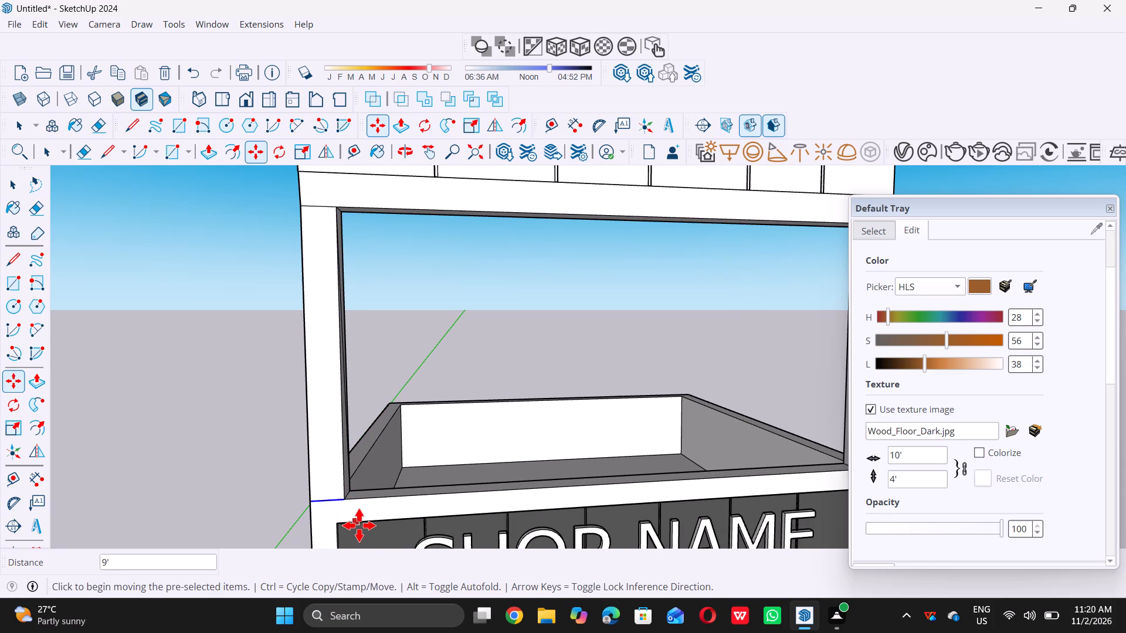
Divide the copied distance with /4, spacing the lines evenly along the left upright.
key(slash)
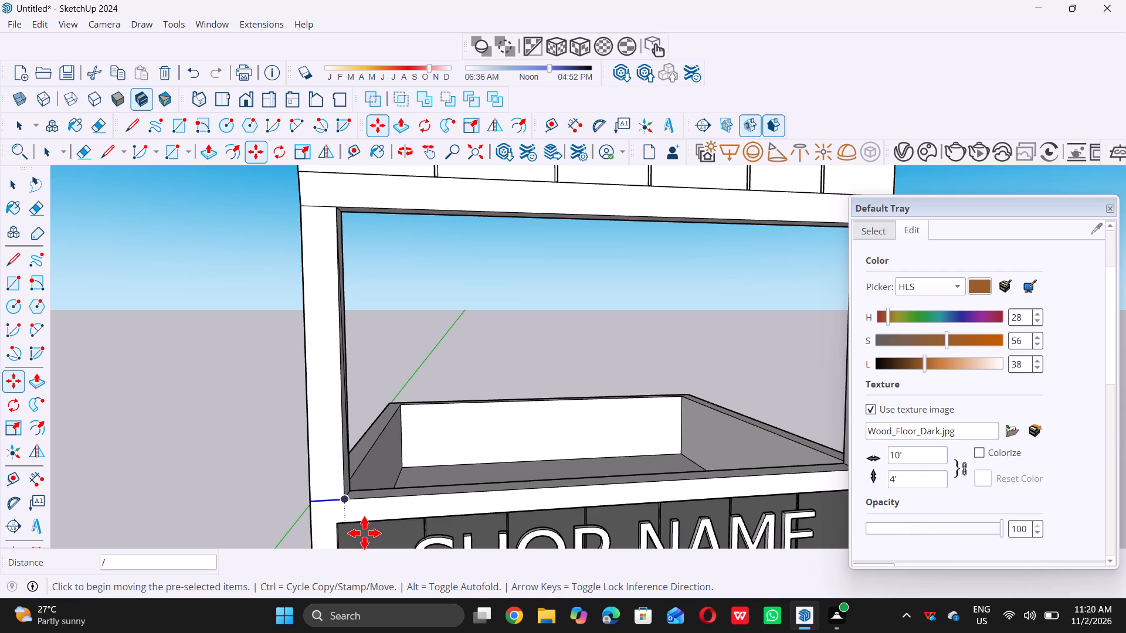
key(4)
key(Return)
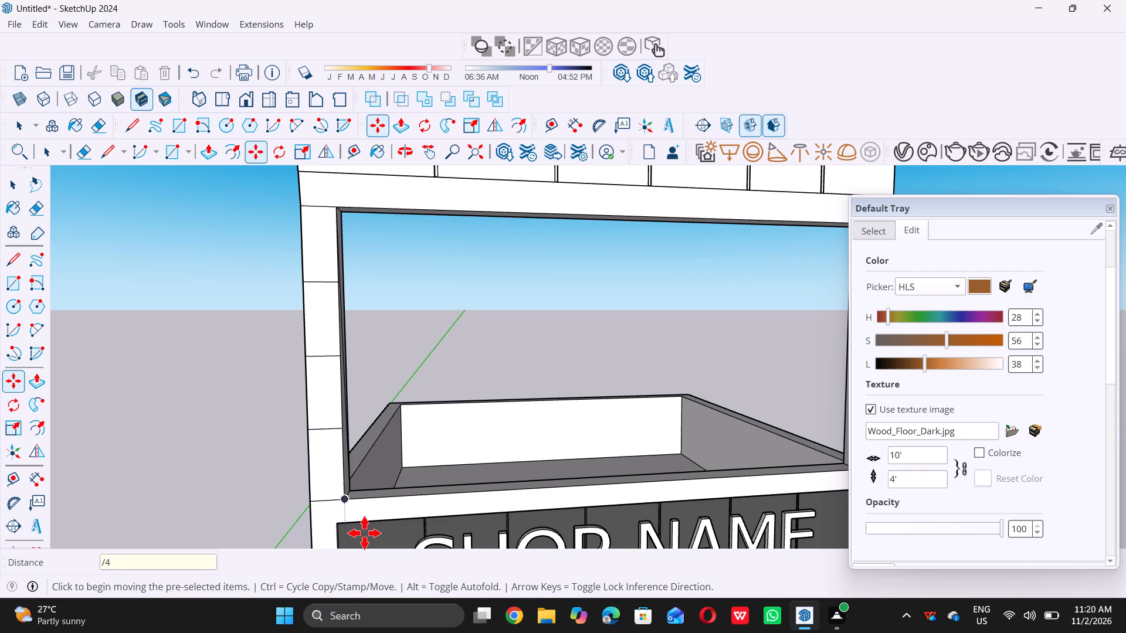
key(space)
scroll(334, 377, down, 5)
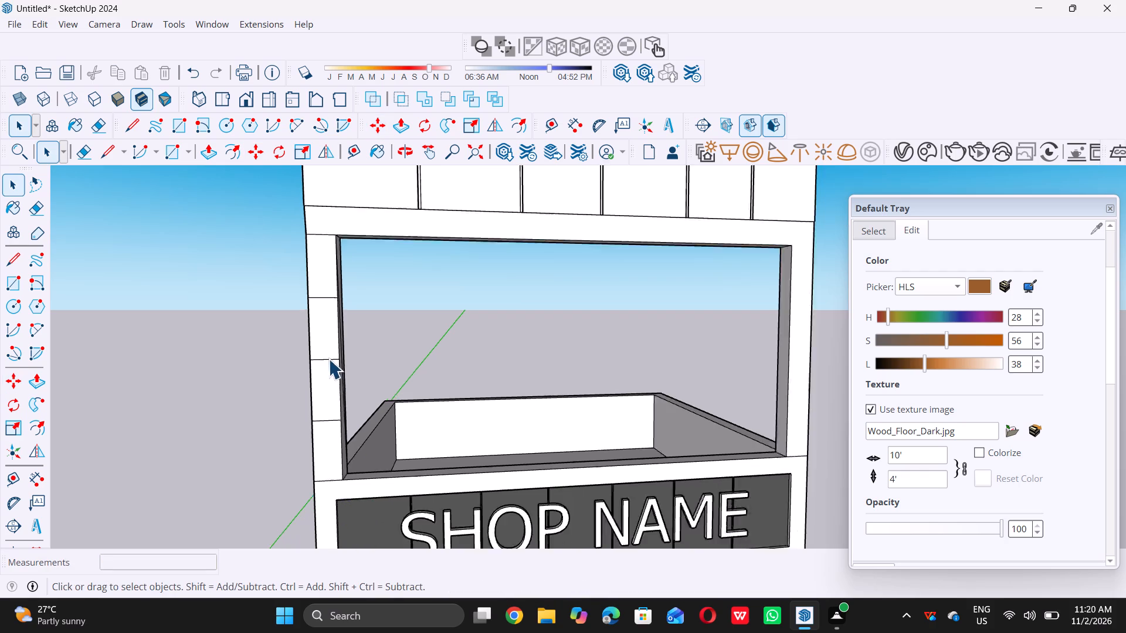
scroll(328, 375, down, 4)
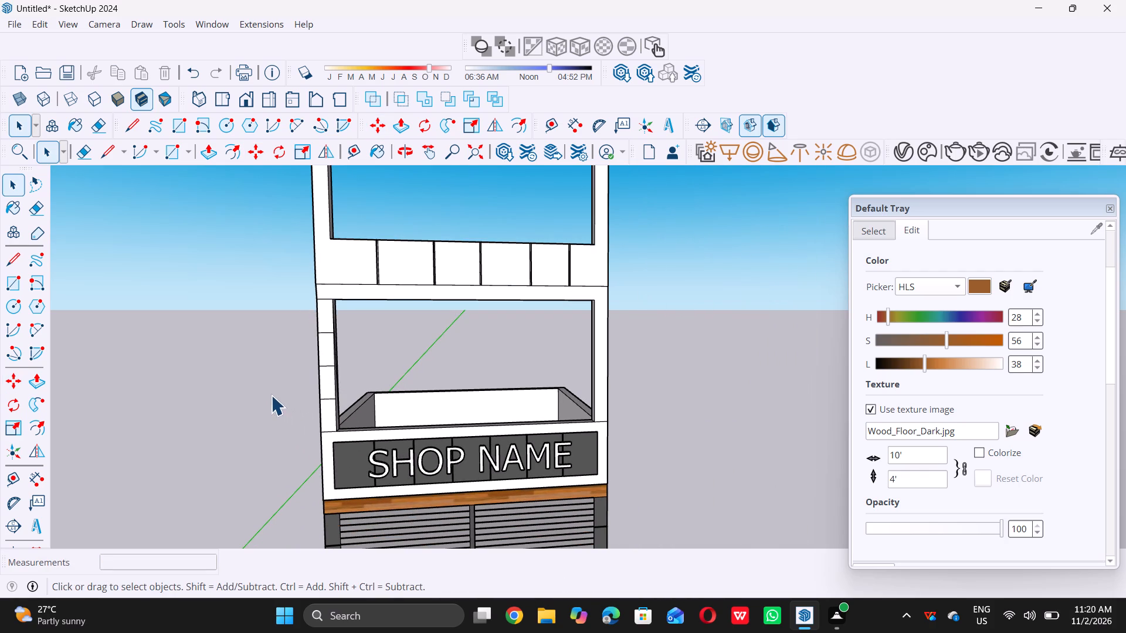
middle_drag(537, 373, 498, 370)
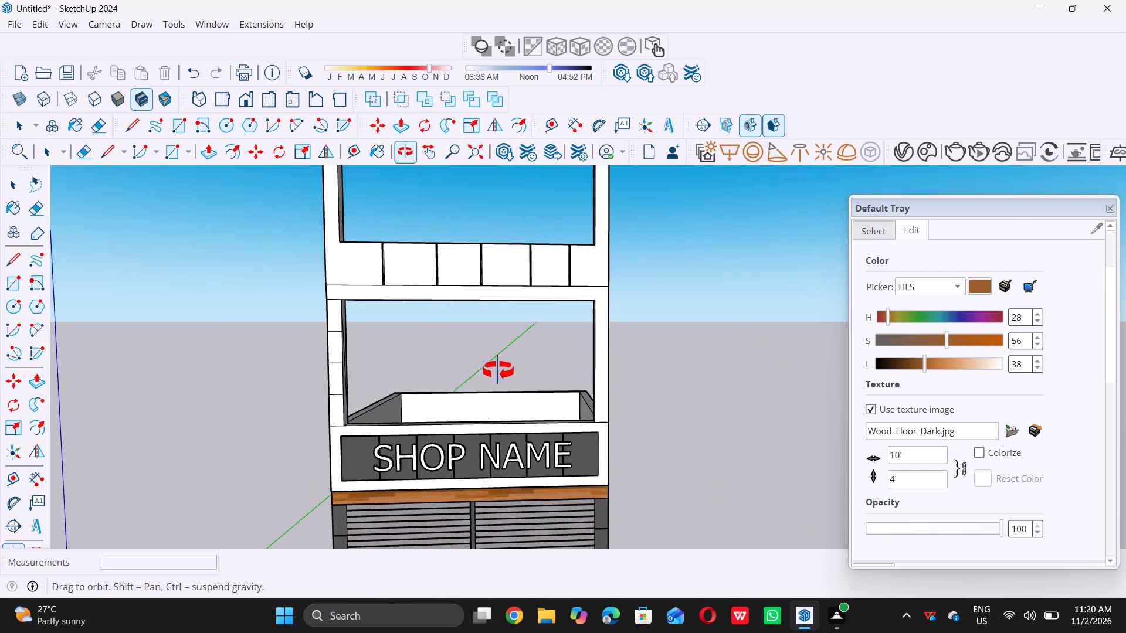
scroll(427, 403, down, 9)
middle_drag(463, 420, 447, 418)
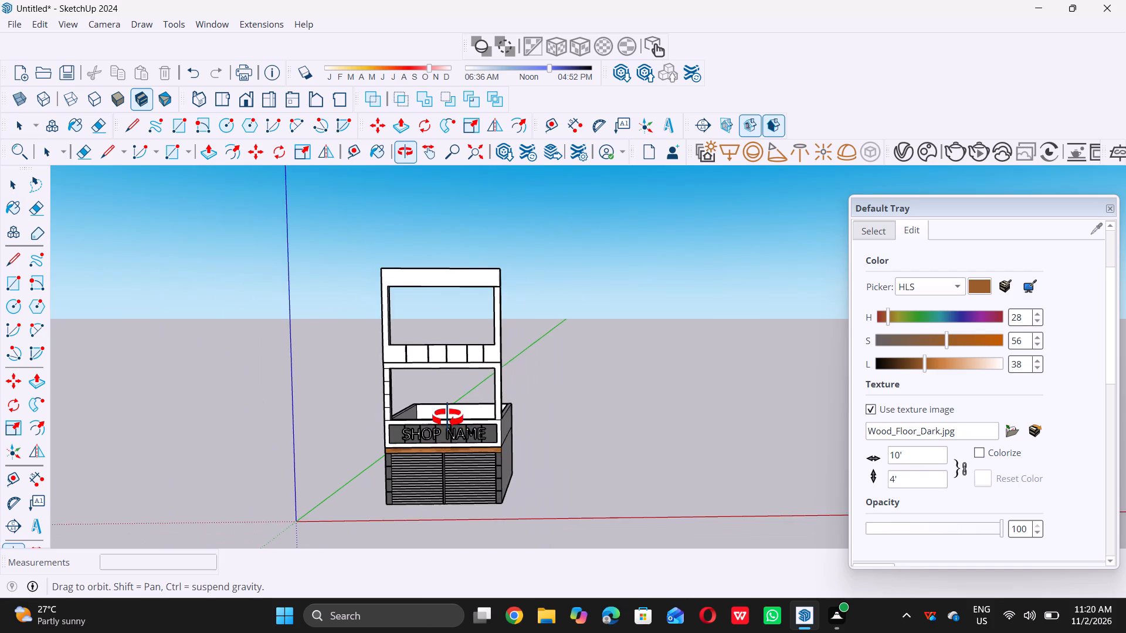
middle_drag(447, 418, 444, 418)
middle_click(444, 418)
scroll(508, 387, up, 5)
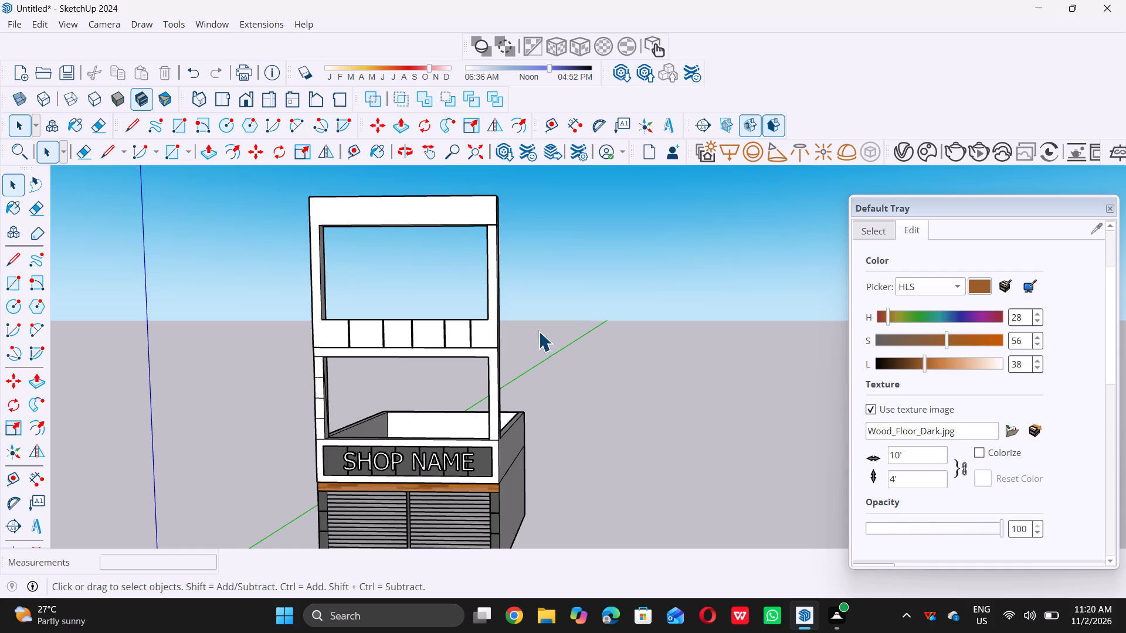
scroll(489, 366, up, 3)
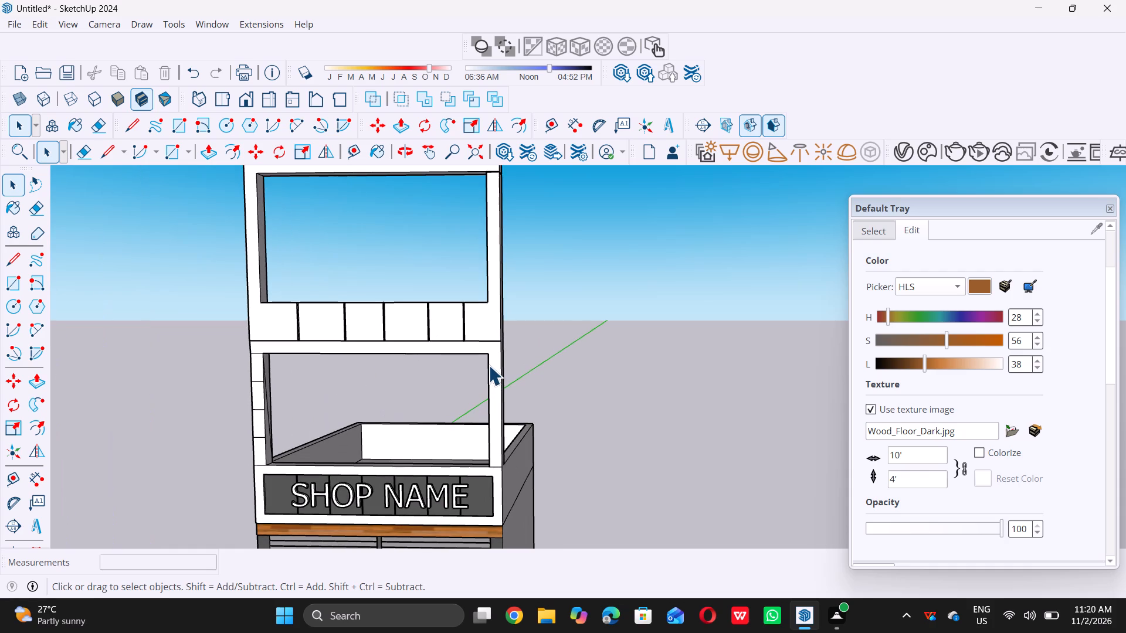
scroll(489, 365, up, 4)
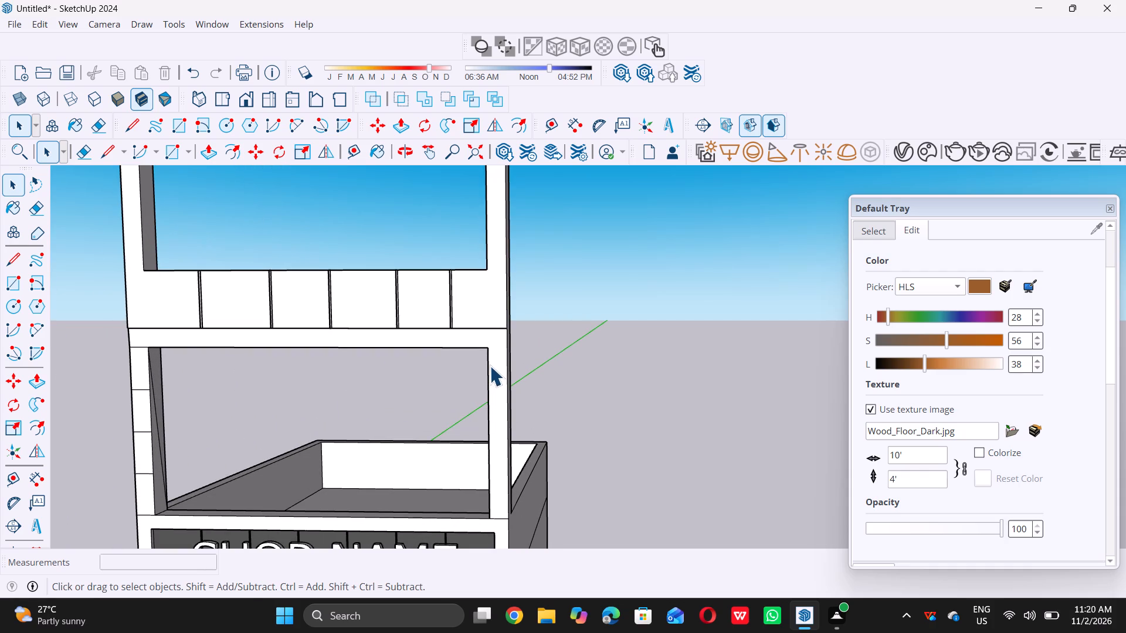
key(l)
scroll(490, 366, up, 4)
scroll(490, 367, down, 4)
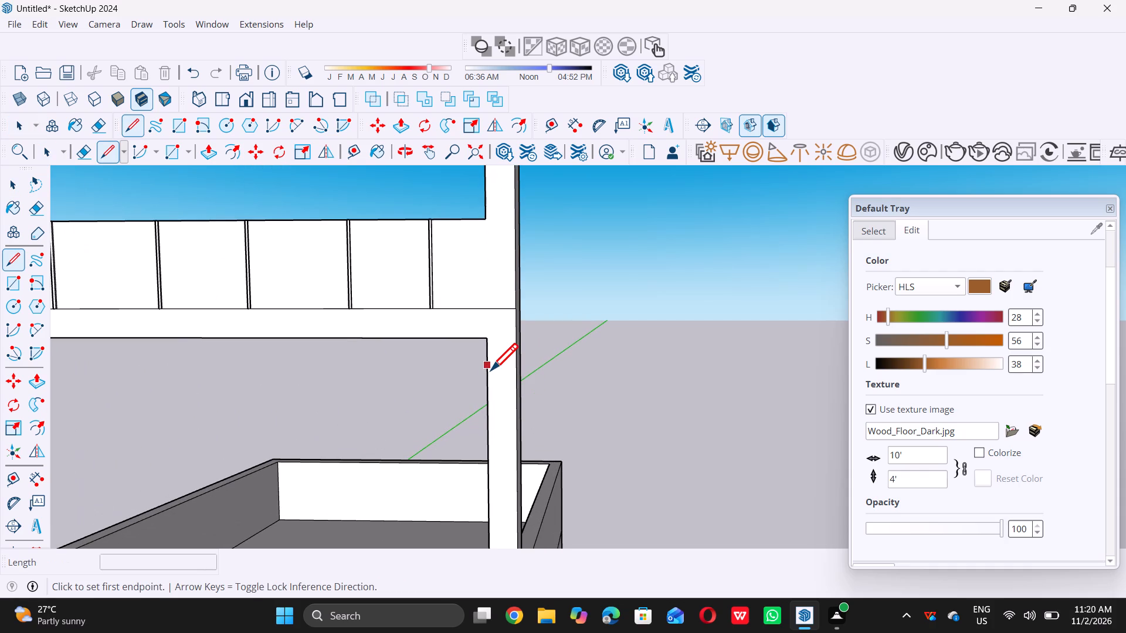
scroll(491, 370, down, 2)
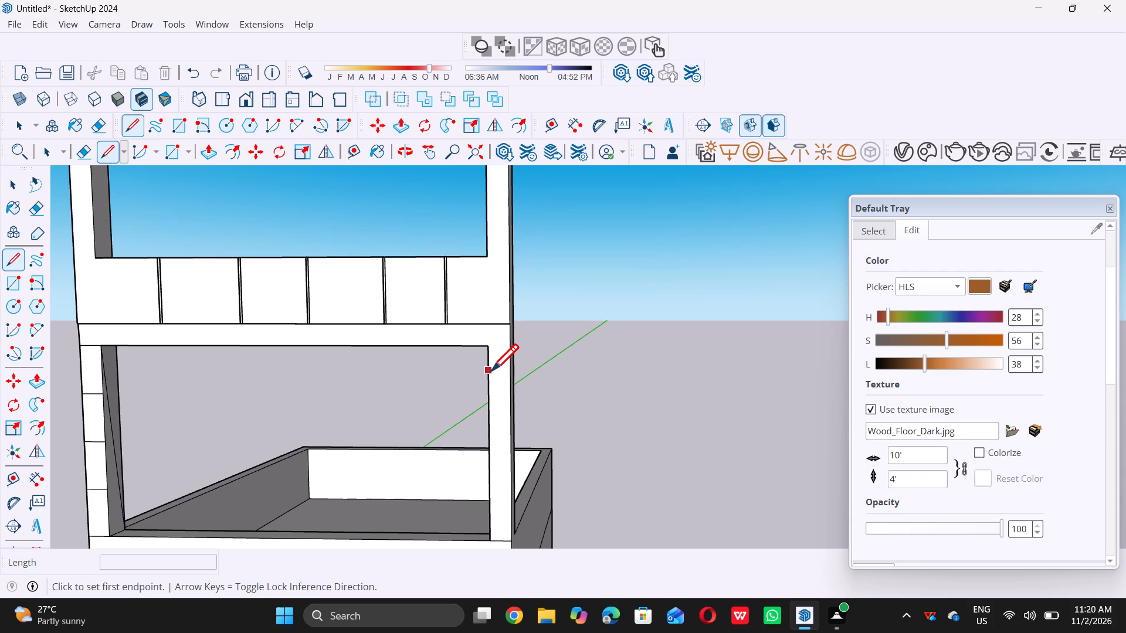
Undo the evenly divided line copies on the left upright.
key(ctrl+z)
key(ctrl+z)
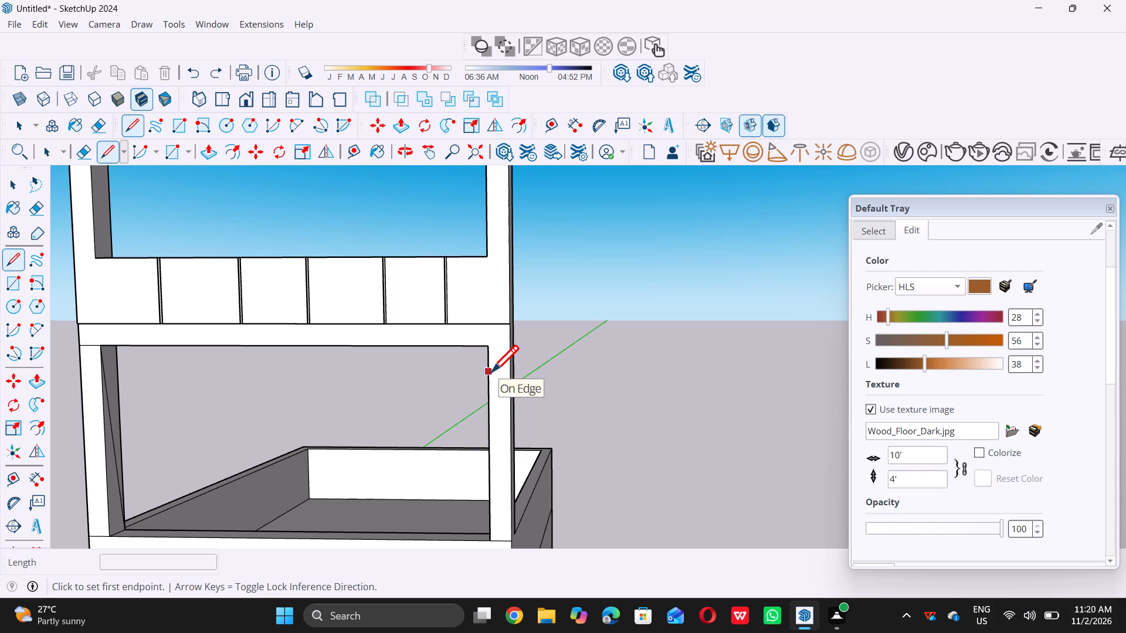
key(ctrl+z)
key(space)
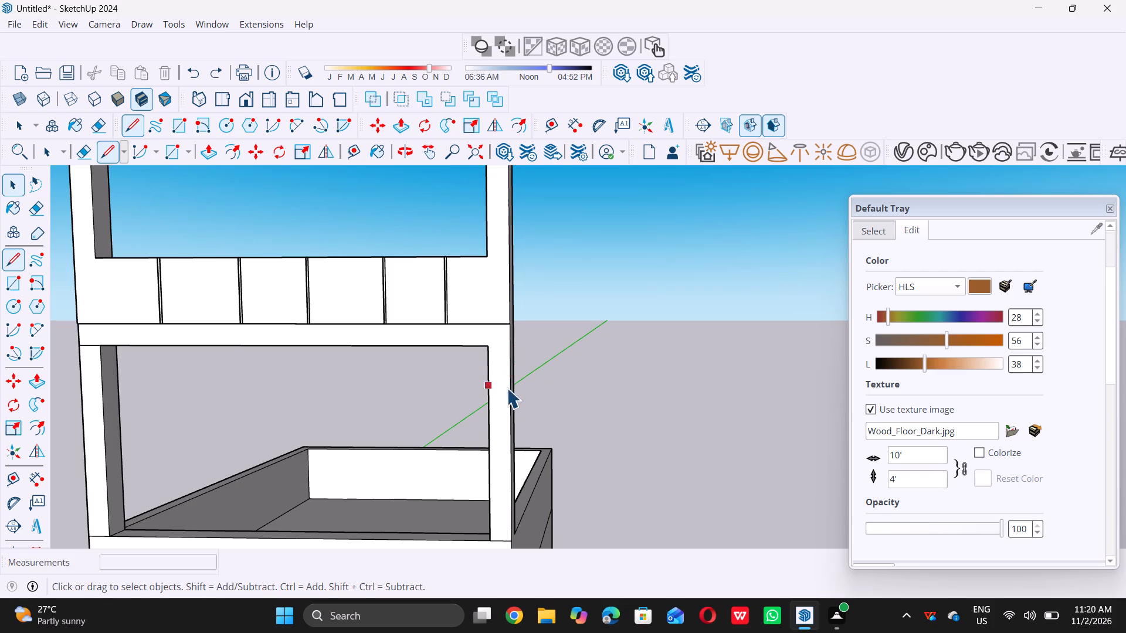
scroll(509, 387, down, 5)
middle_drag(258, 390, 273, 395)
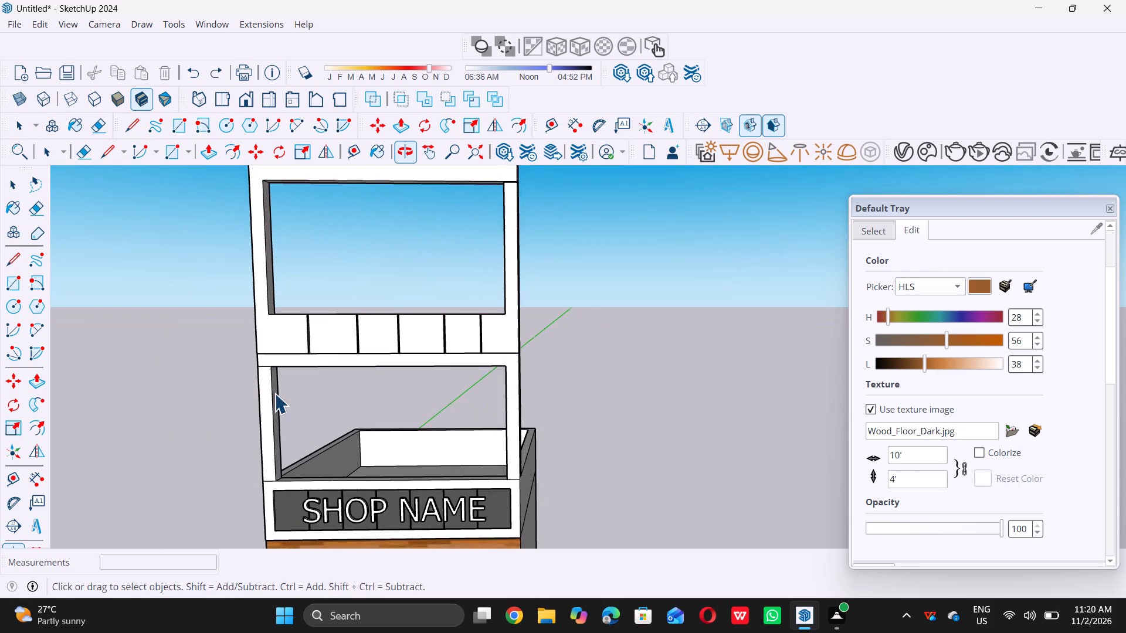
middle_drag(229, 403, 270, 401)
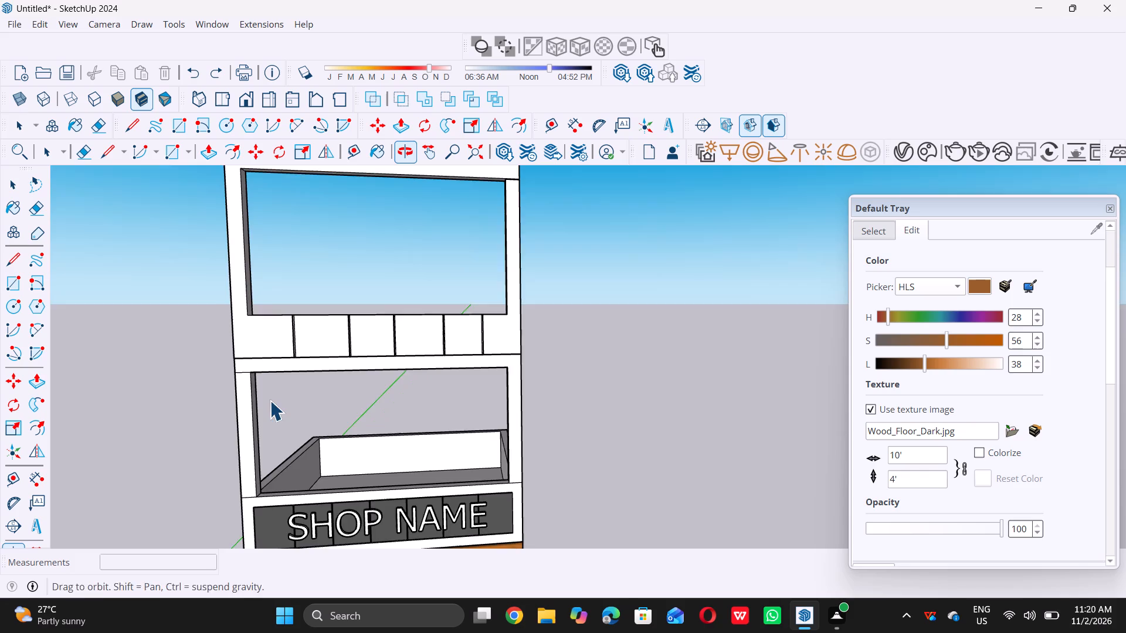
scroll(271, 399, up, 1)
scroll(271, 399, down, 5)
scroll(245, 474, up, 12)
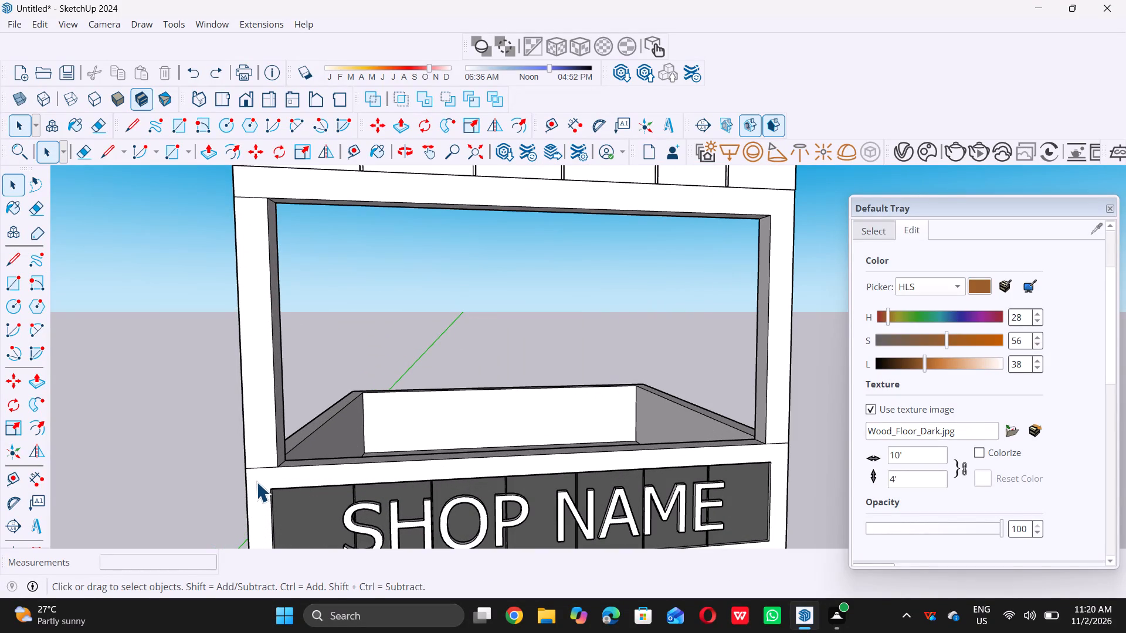
Place a horizontal guide 2' above the line at the lower opening's bottom corner on the left upright.
key(t)
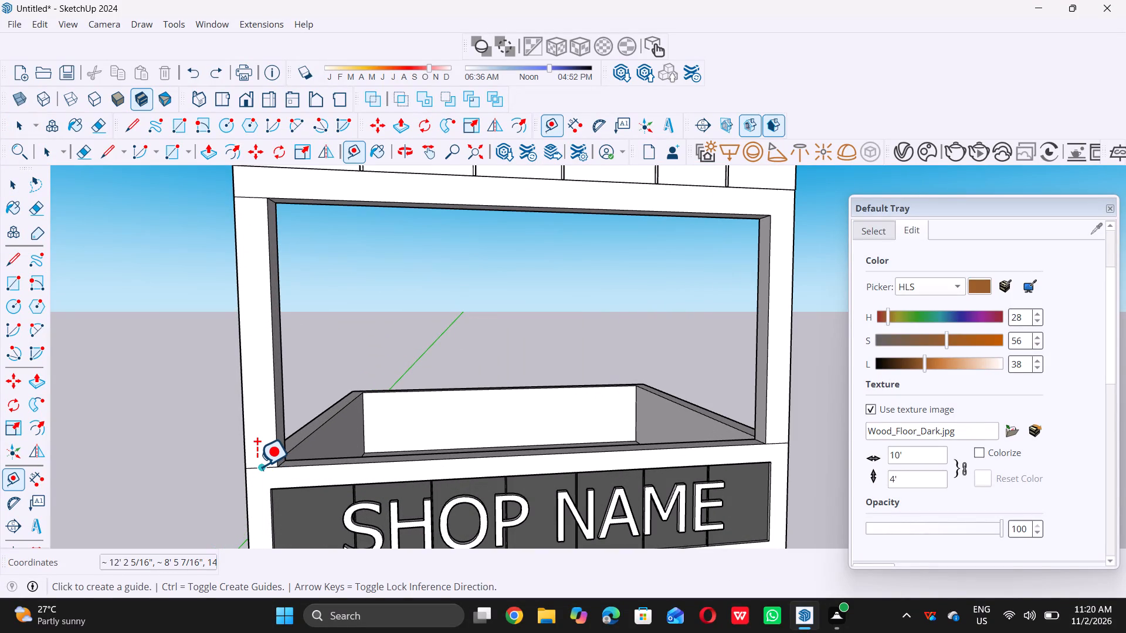
double_click(257, 465)
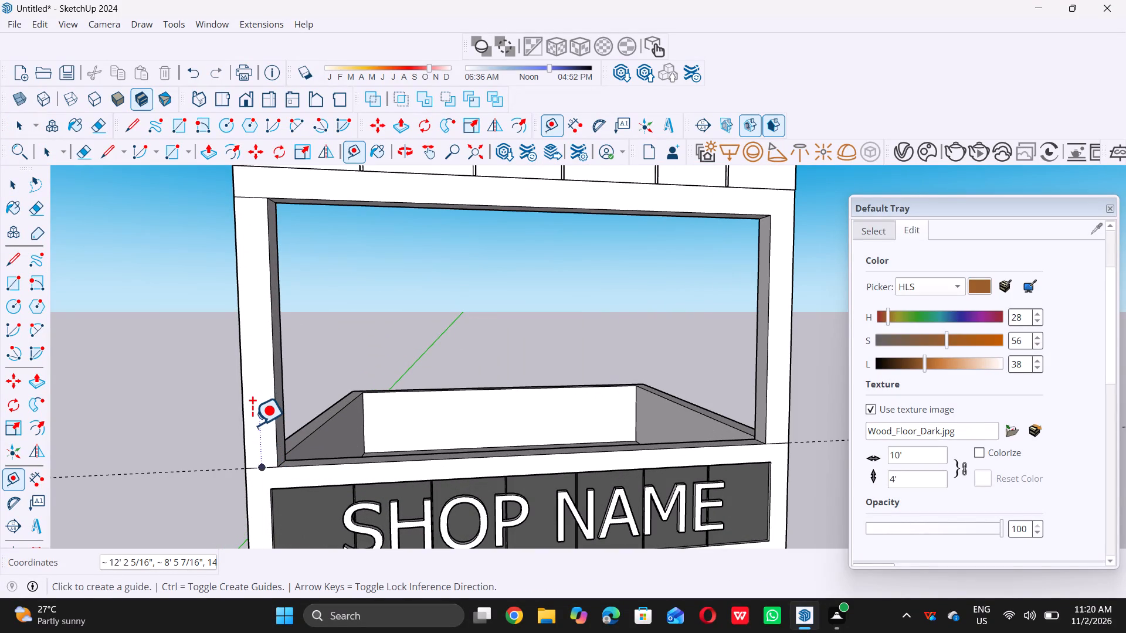
key(ctrl+z)
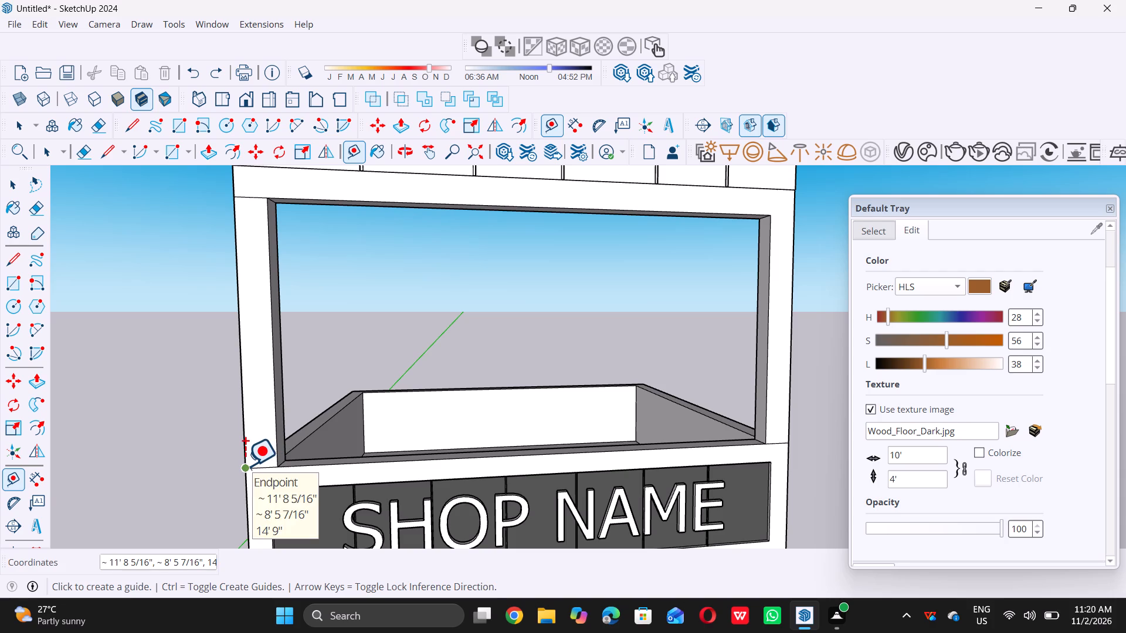
scroll(255, 466, up, 5)
click(256, 465)
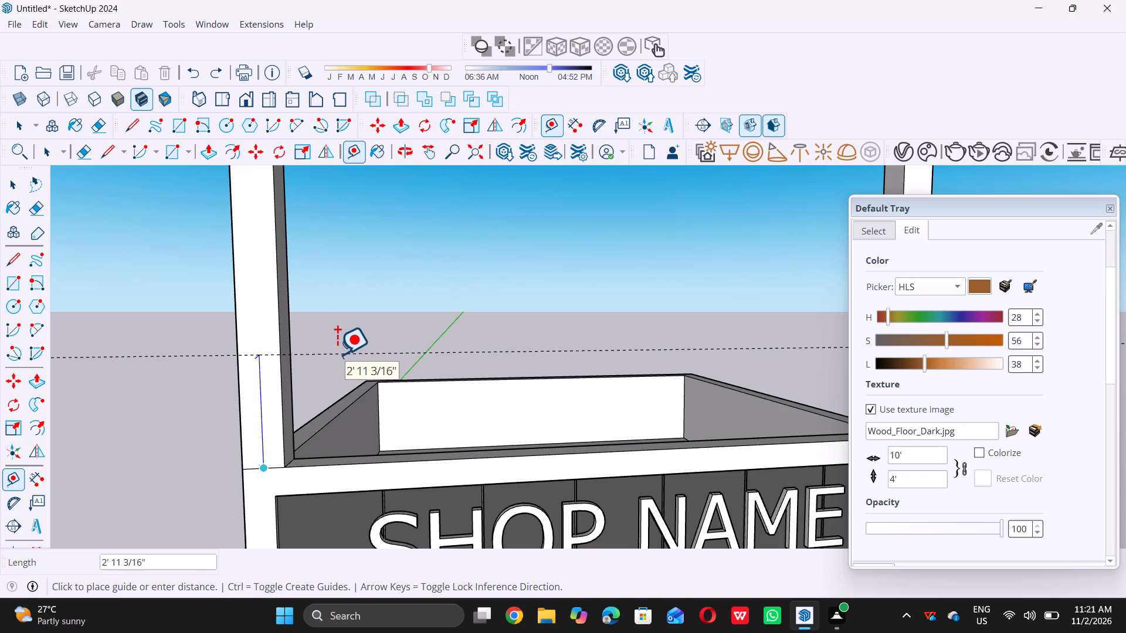
key(2)
key(apostrophe)
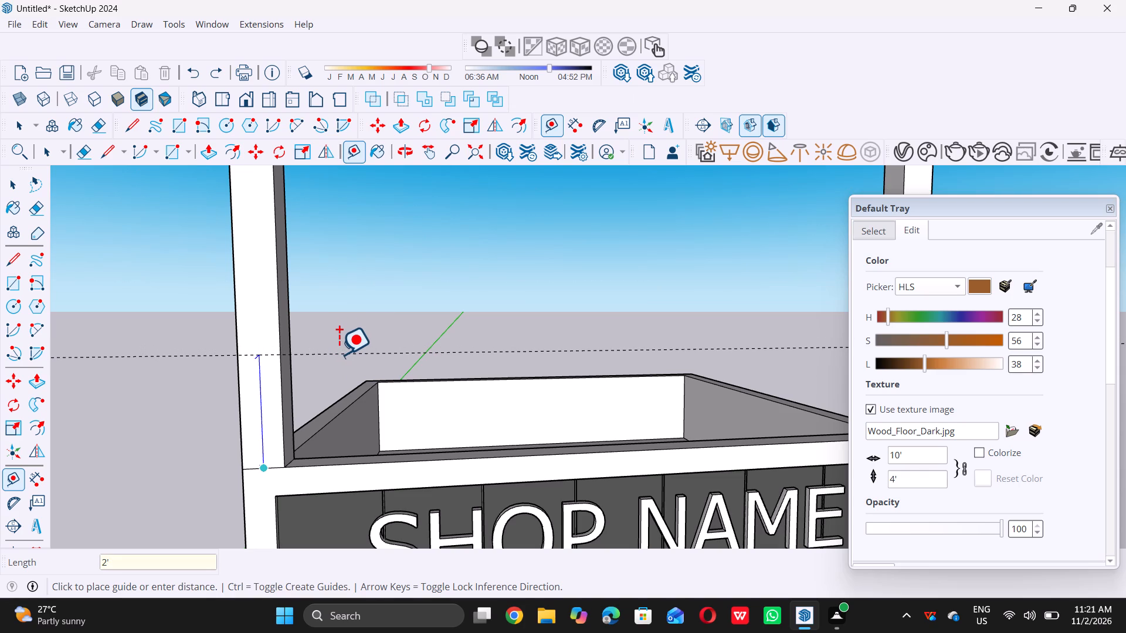
key(Return)
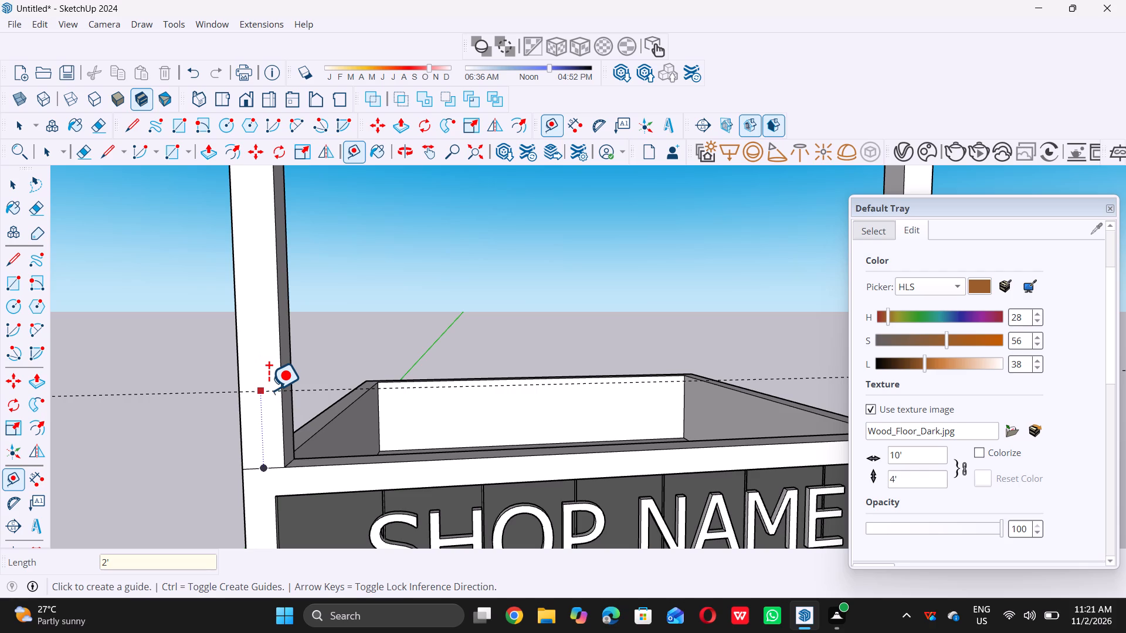
Place a second horizontal guide 2' above the first guide on the left upright.
click(269, 390)
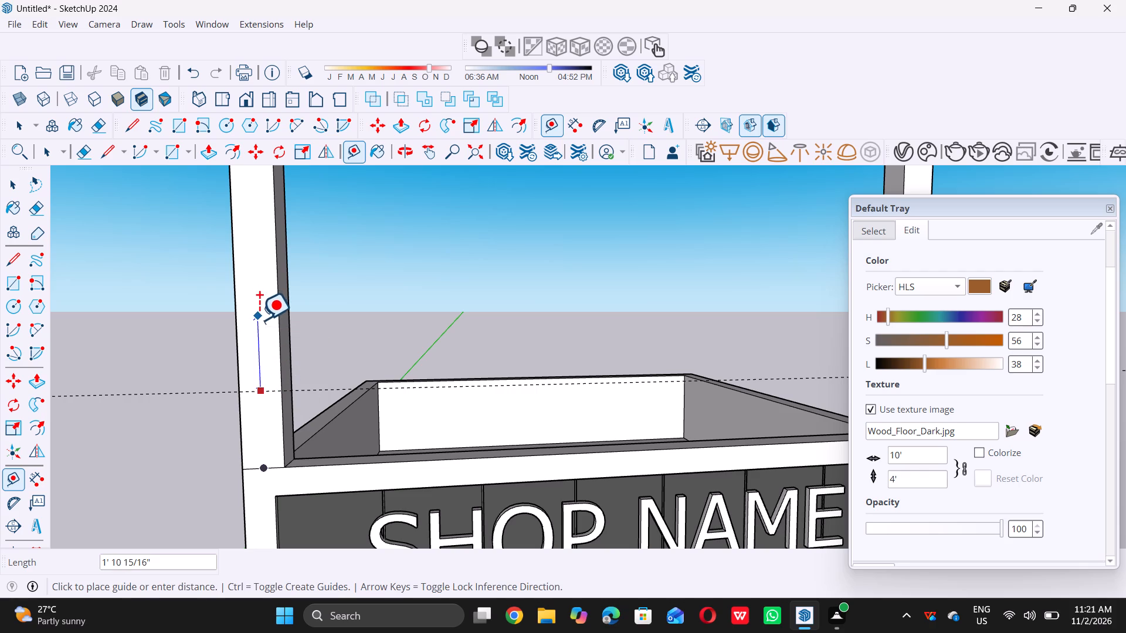
key(space)
key(t)
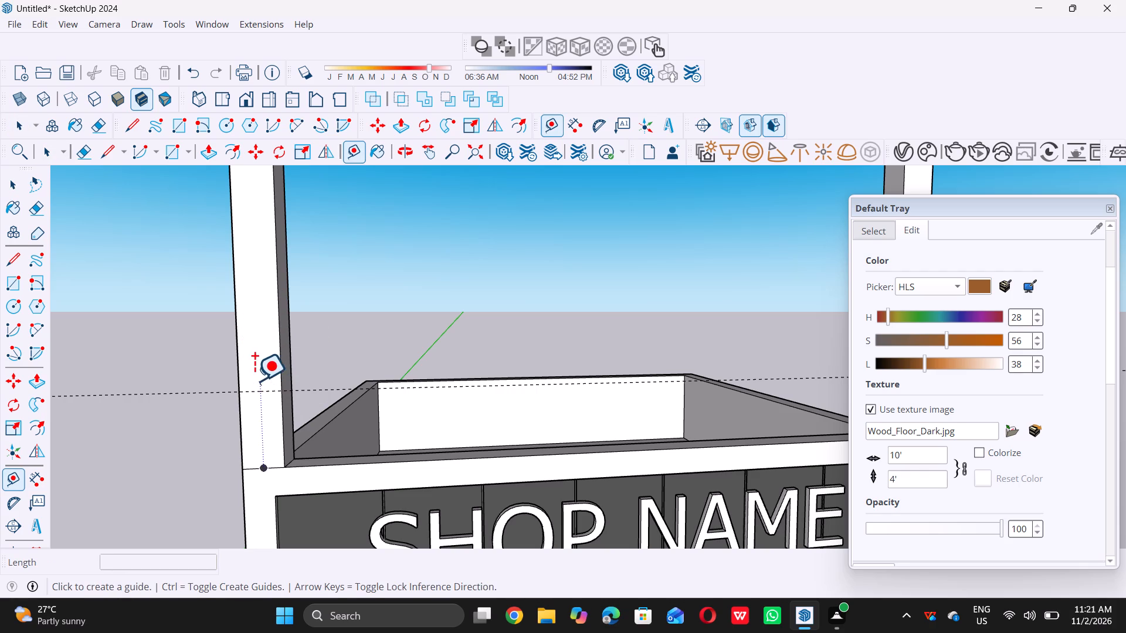
scroll(252, 380, up, 9)
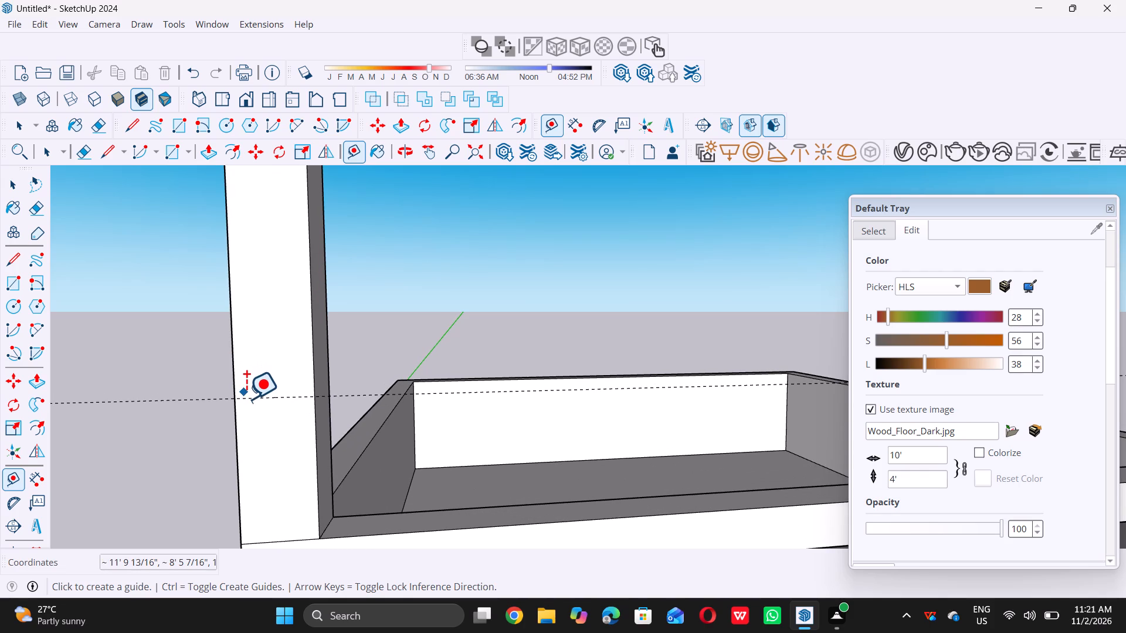
click(247, 399)
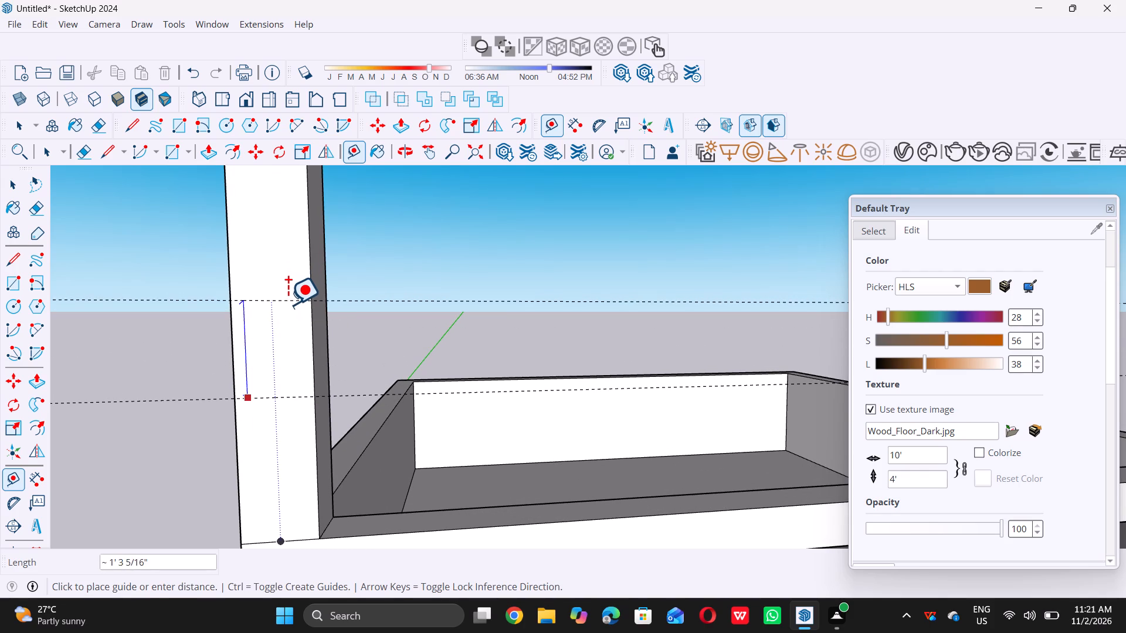
key(2)
key(apostrophe)
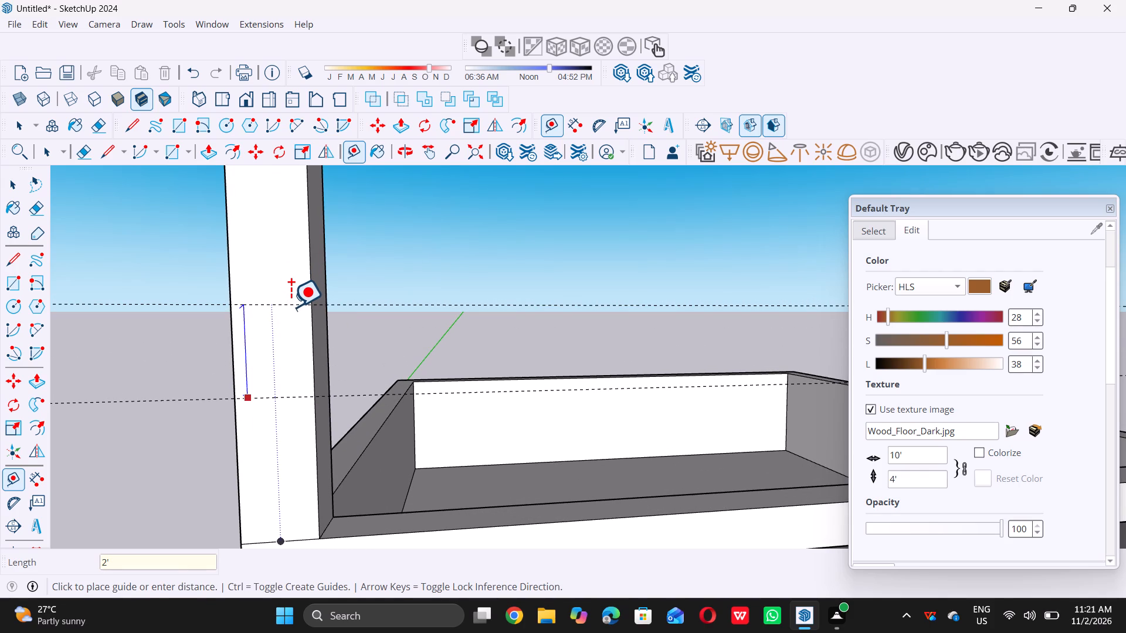
key(Return)
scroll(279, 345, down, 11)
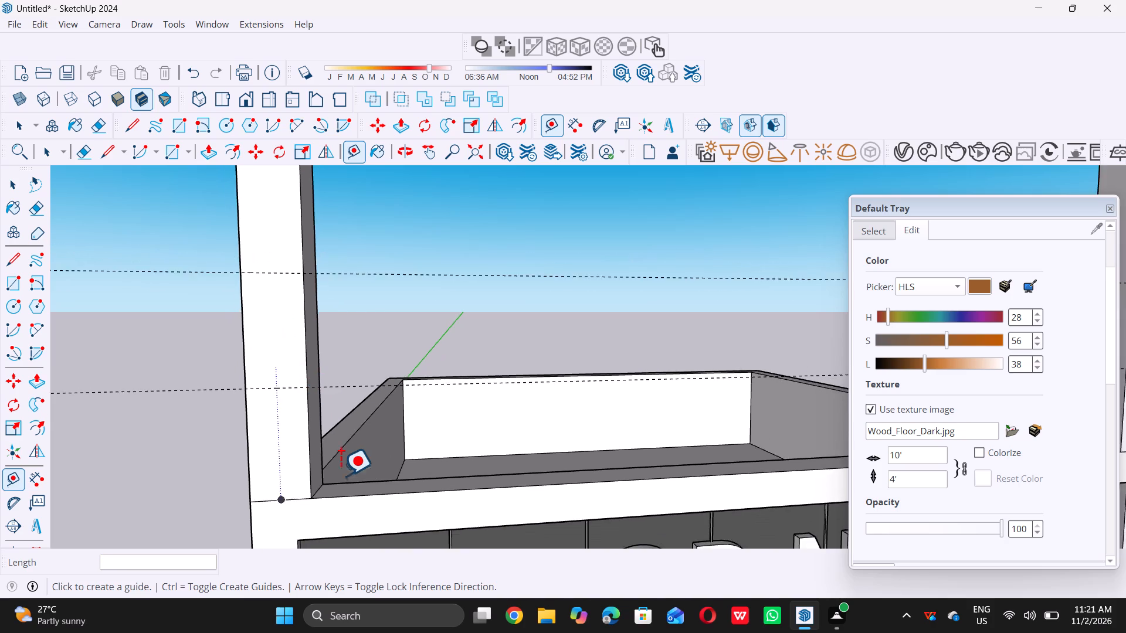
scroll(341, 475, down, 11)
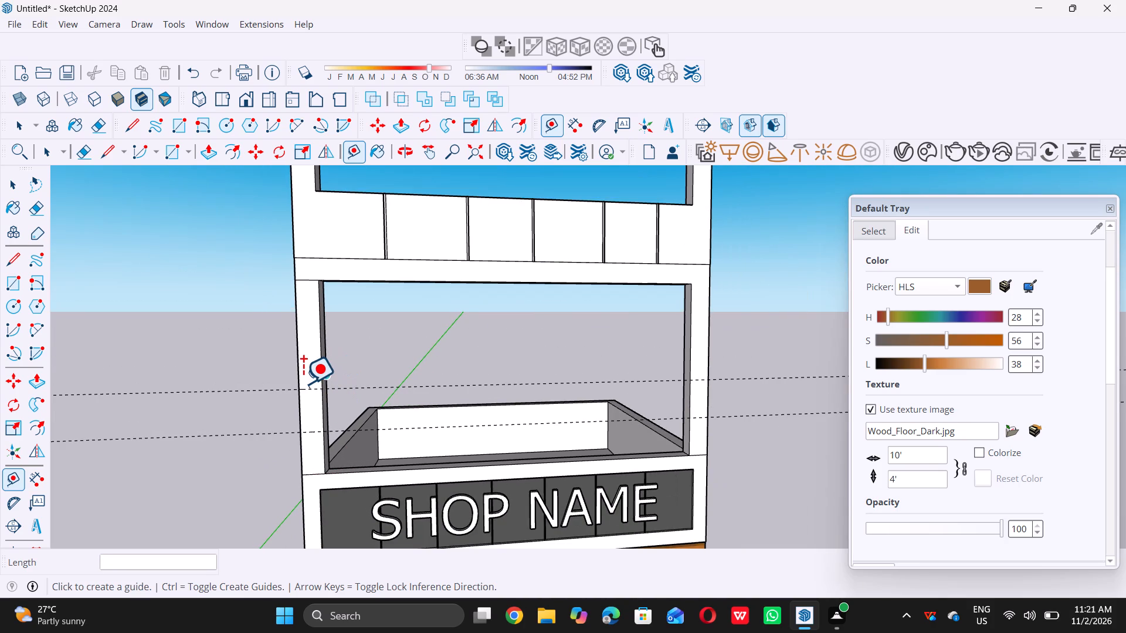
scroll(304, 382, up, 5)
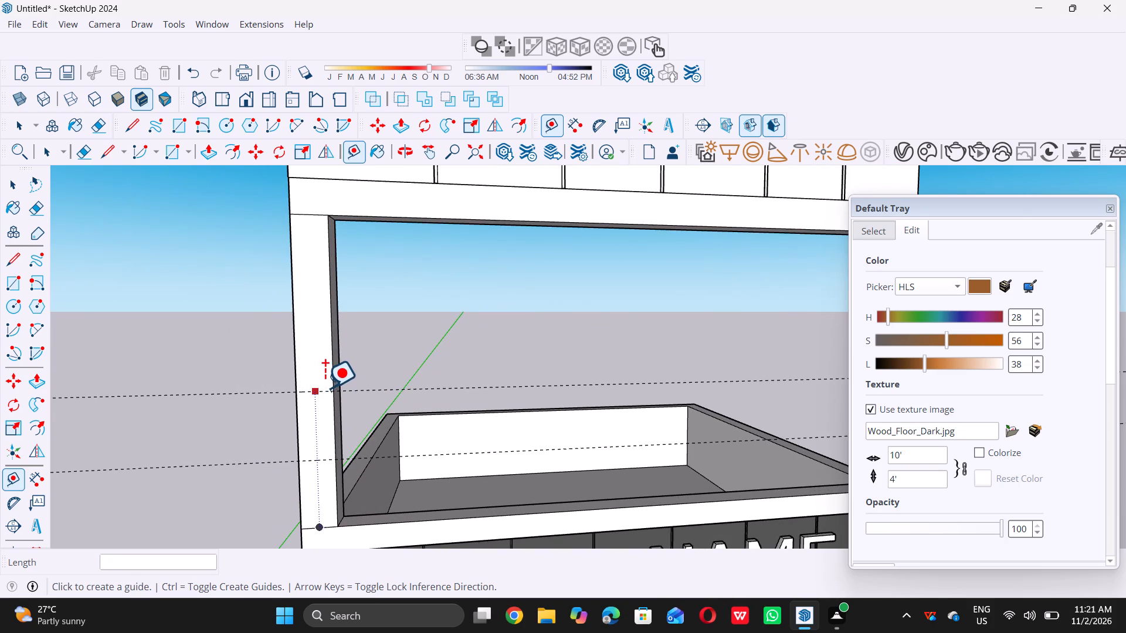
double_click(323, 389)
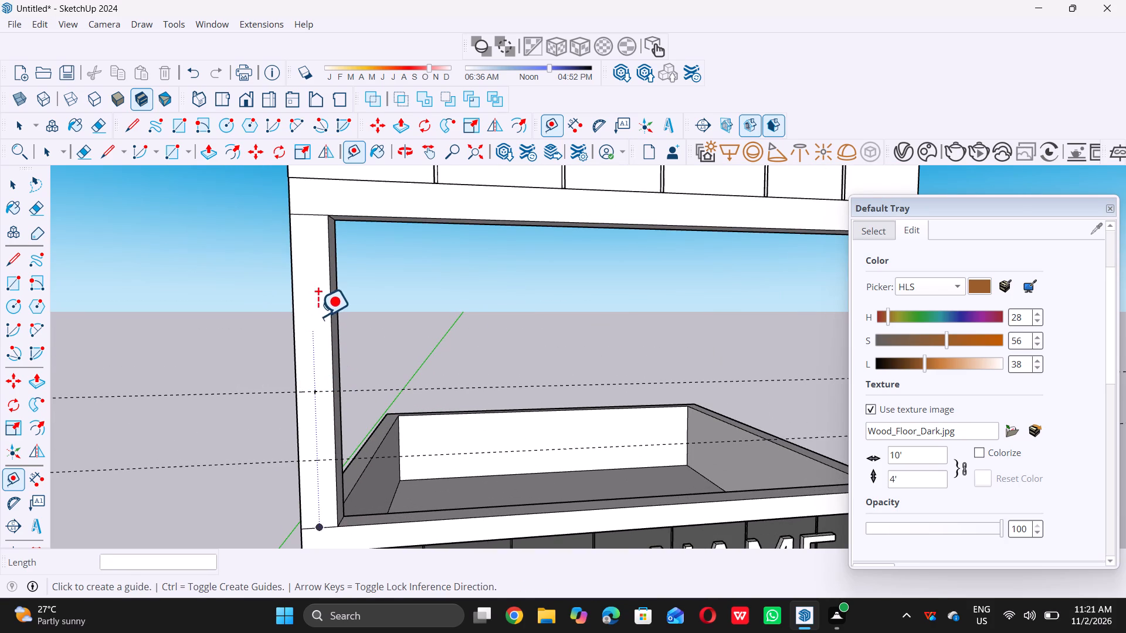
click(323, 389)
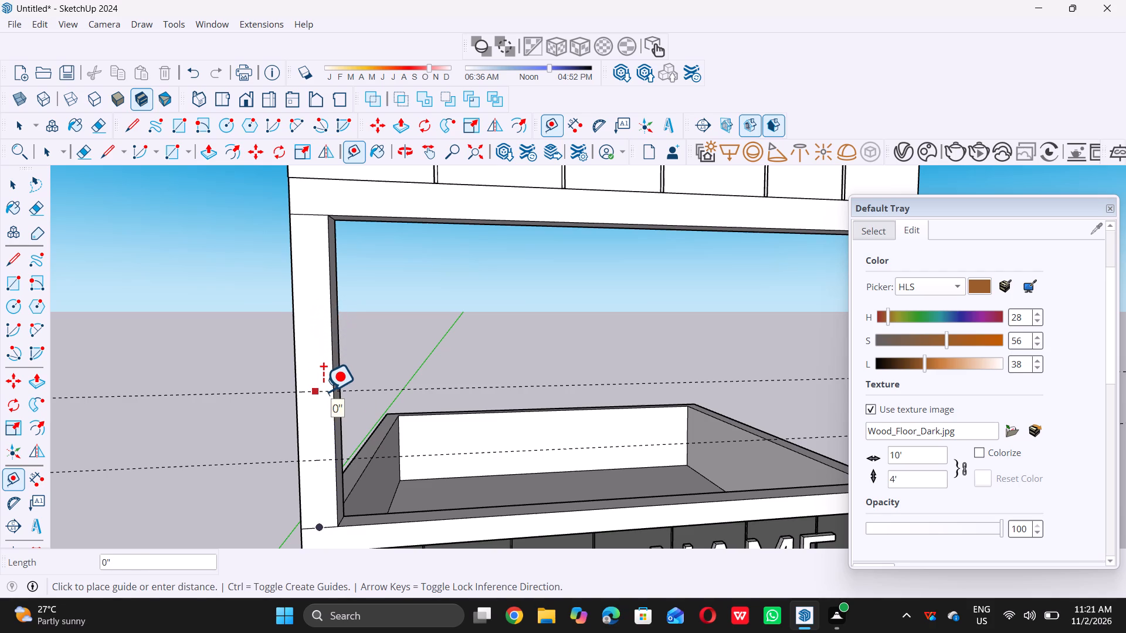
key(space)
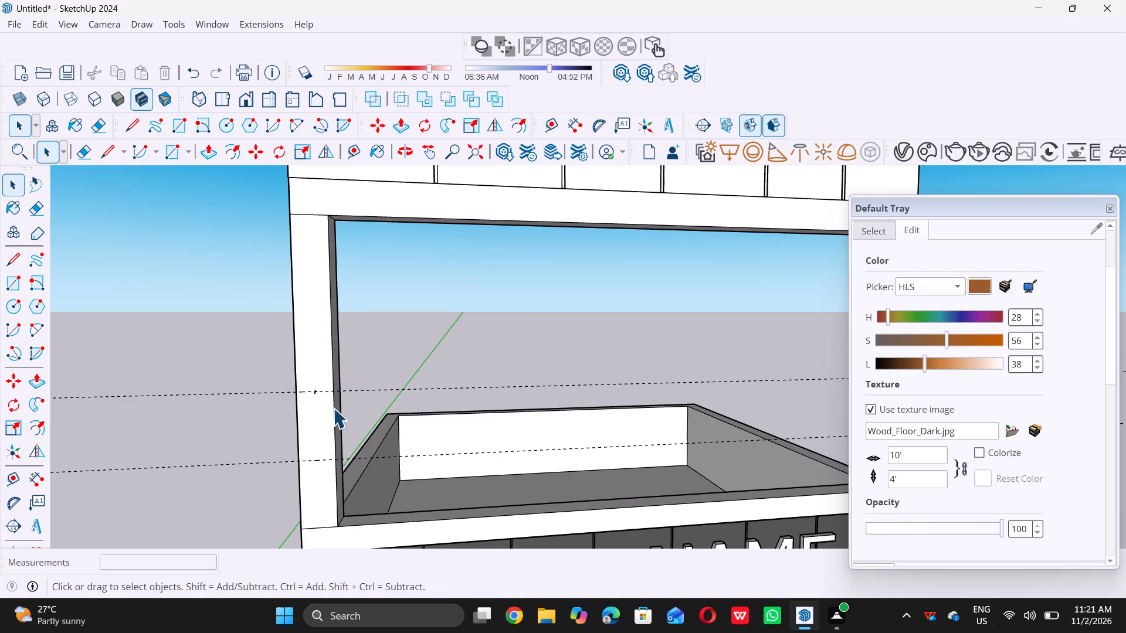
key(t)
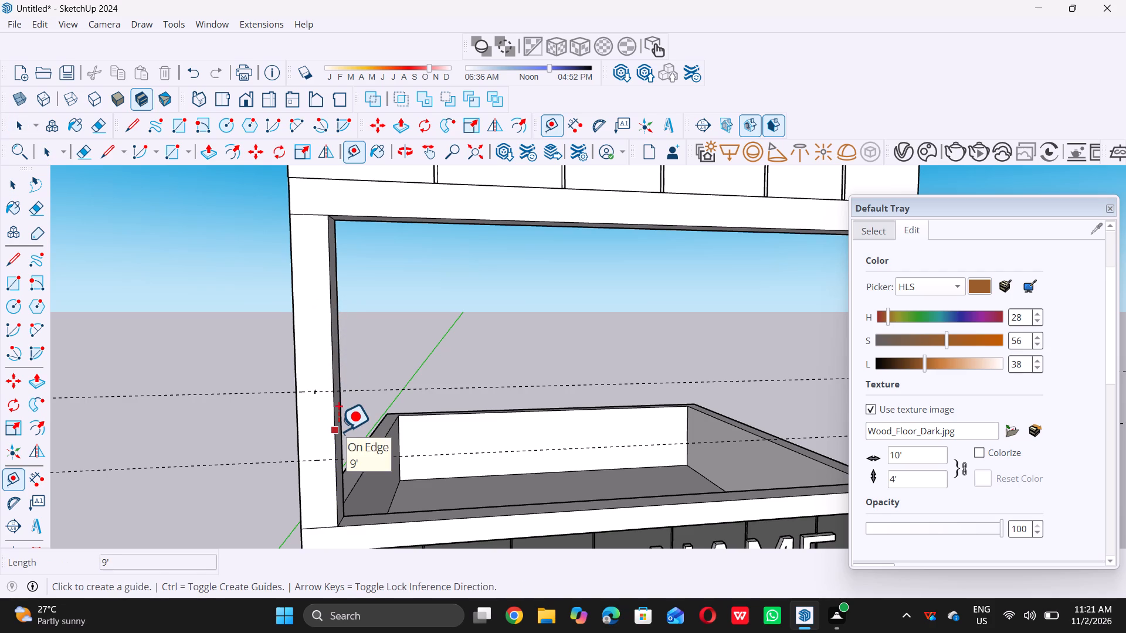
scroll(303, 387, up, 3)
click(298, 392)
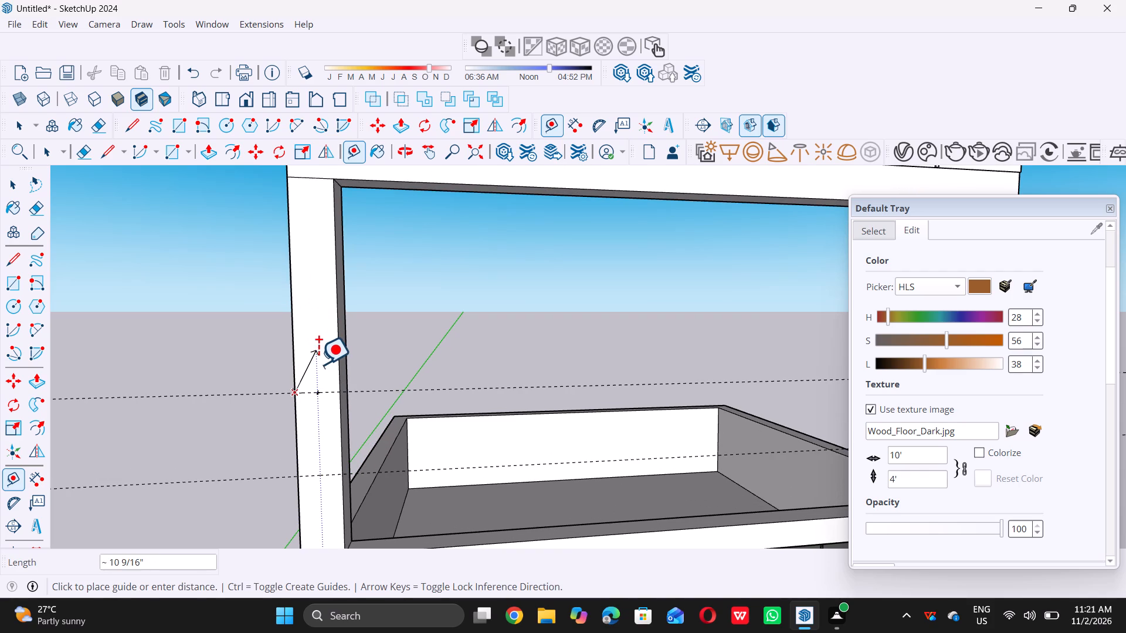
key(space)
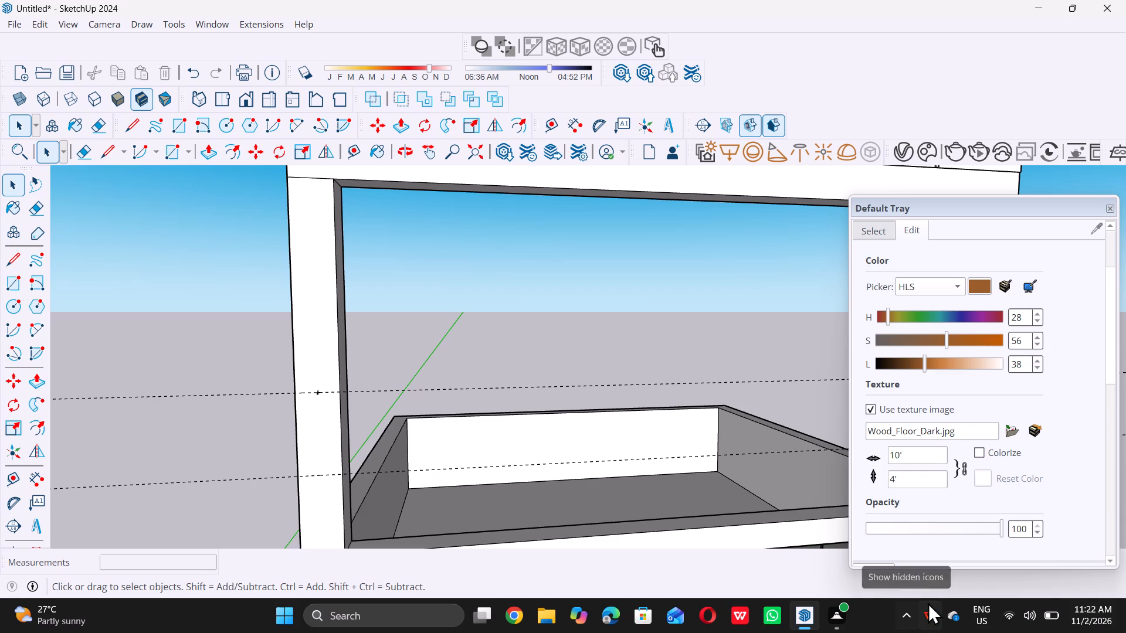
Place a third horizontal guide about 2' 2" above the second guide on the left upright.
scroll(906, 605, down, 1)
scroll(361, 357, down, 10)
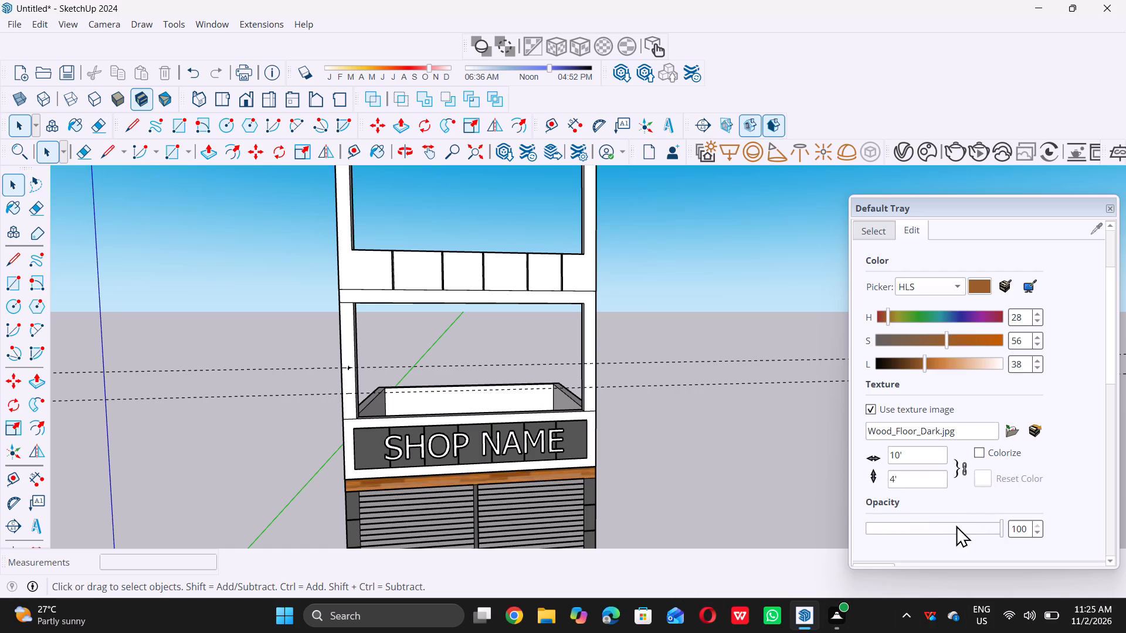
scroll(364, 375, down, 5)
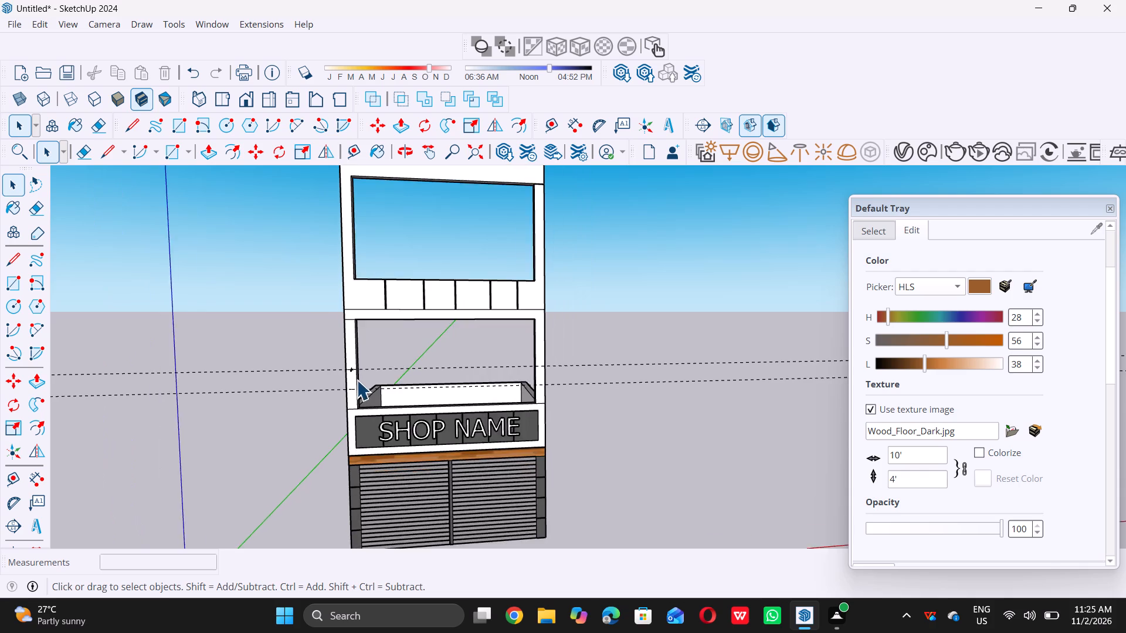
scroll(348, 381, up, 14)
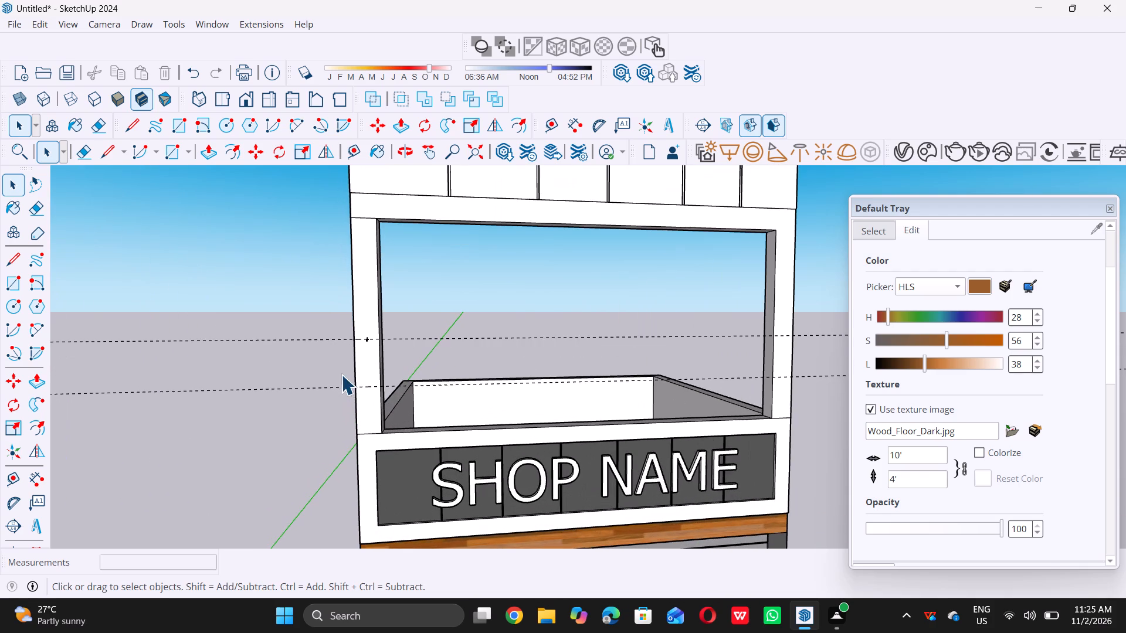
scroll(342, 307, up, 5)
key(t)
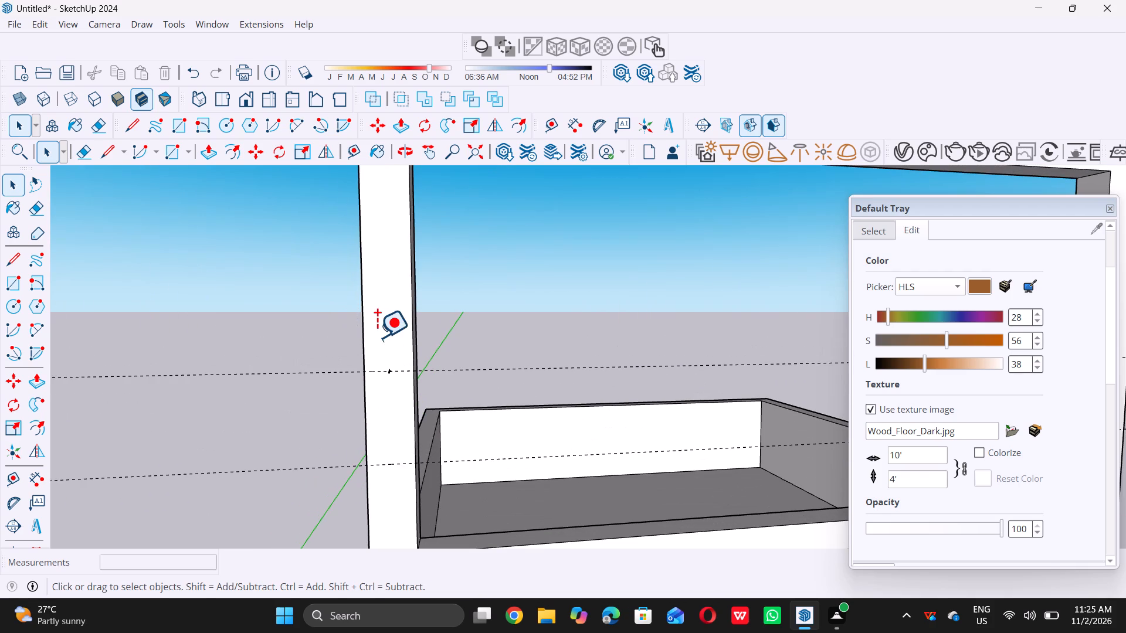
scroll(370, 367, up, 5)
double_click(378, 368)
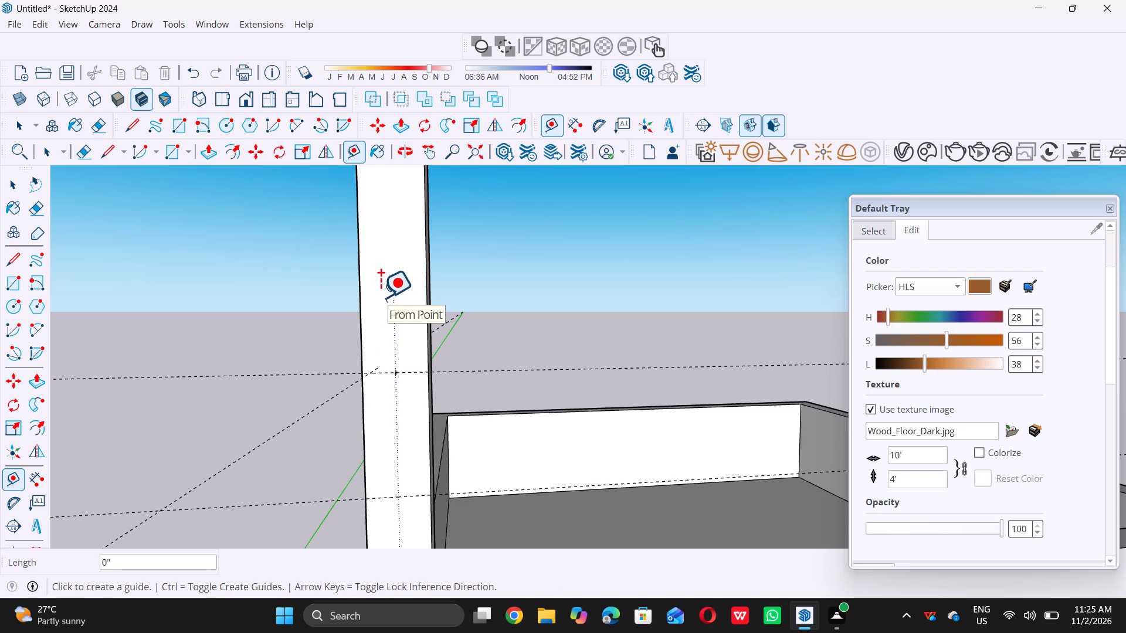
key(ctrl+z)
click(377, 371)
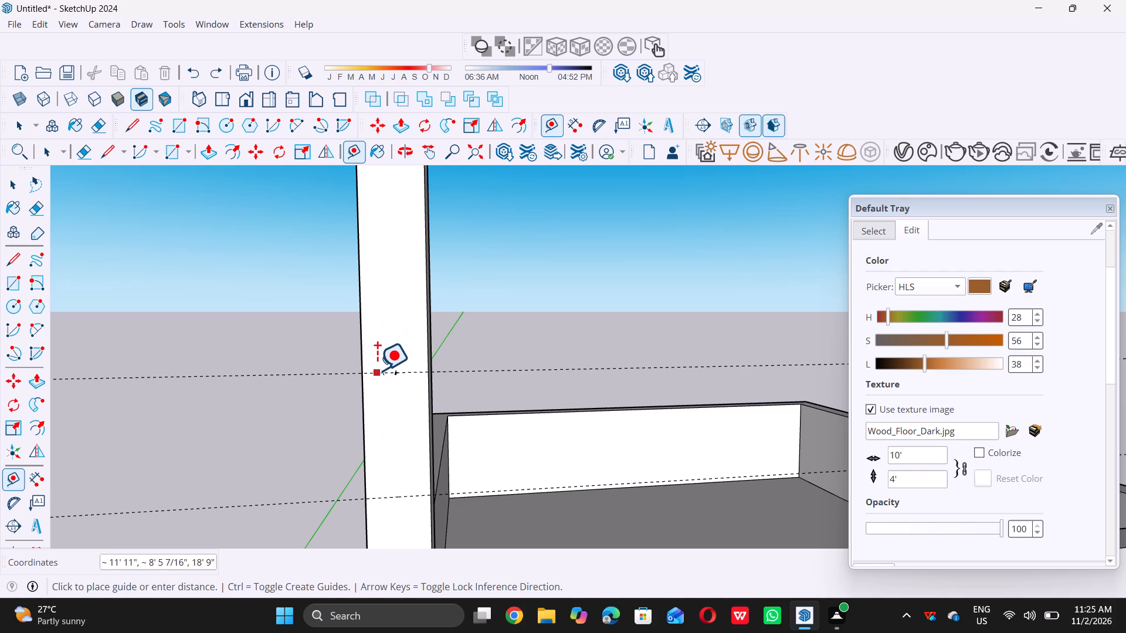
scroll(385, 288, down, 7)
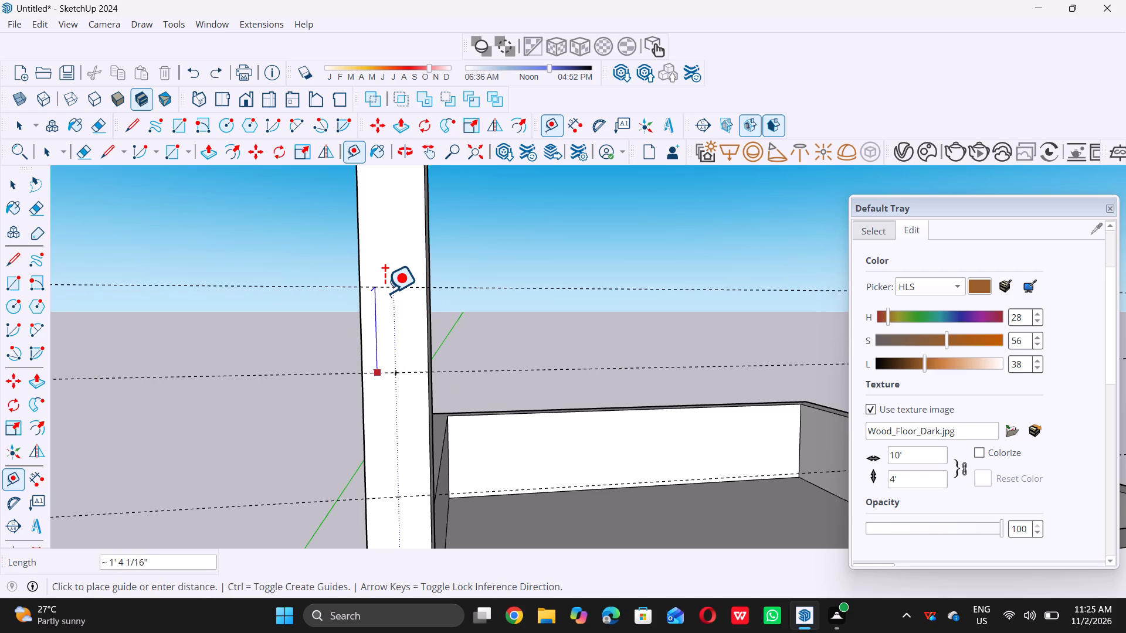
scroll(385, 292, down, 12)
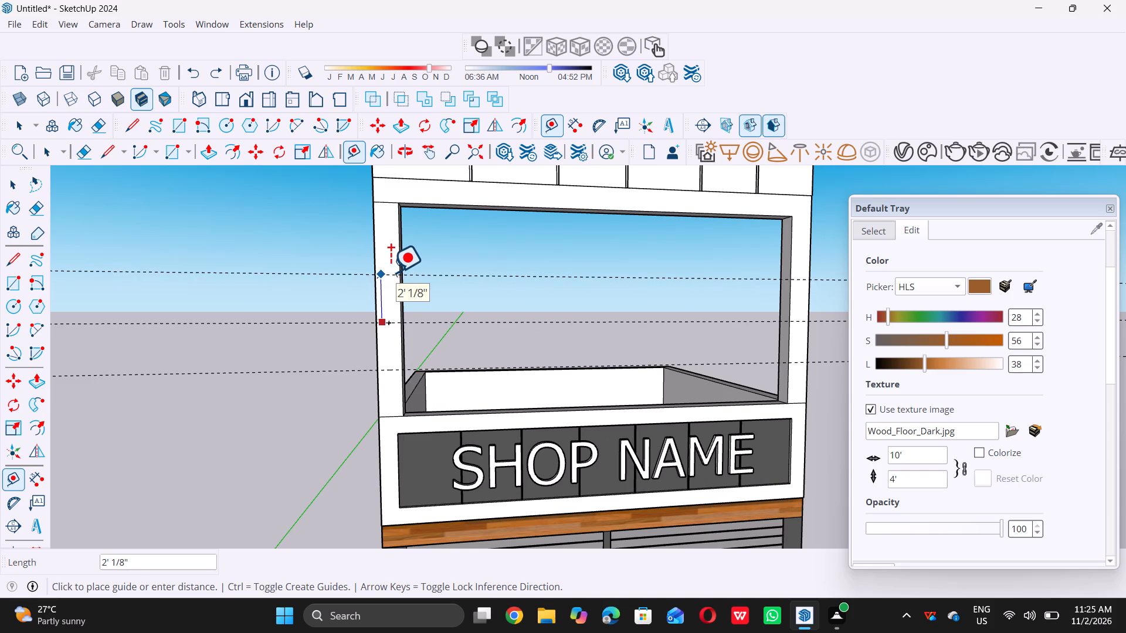
double_click(392, 273)
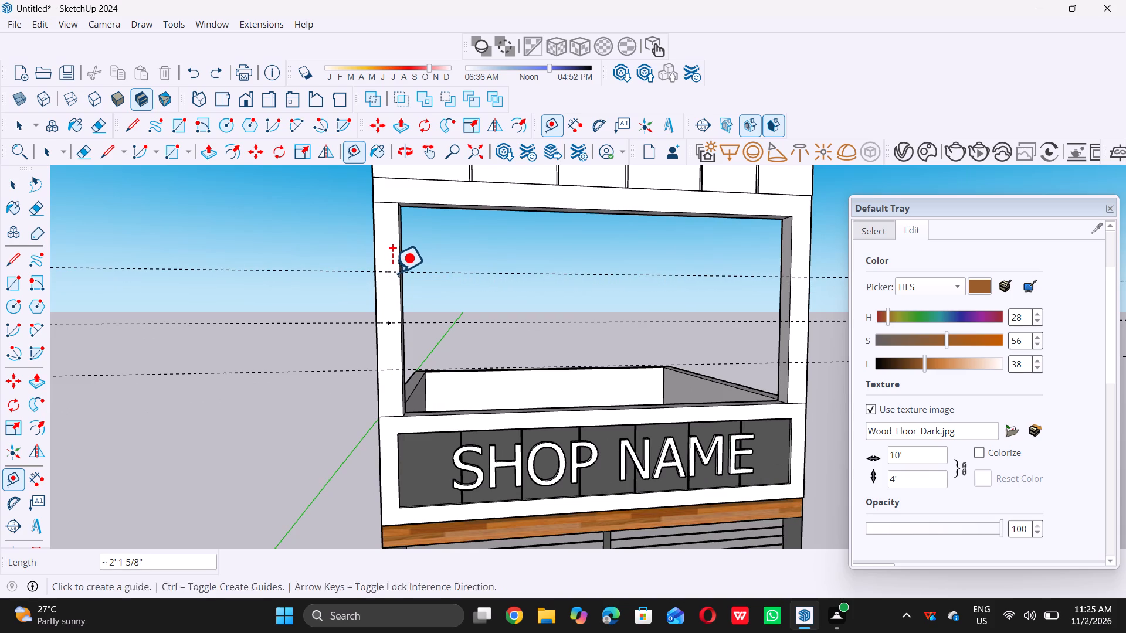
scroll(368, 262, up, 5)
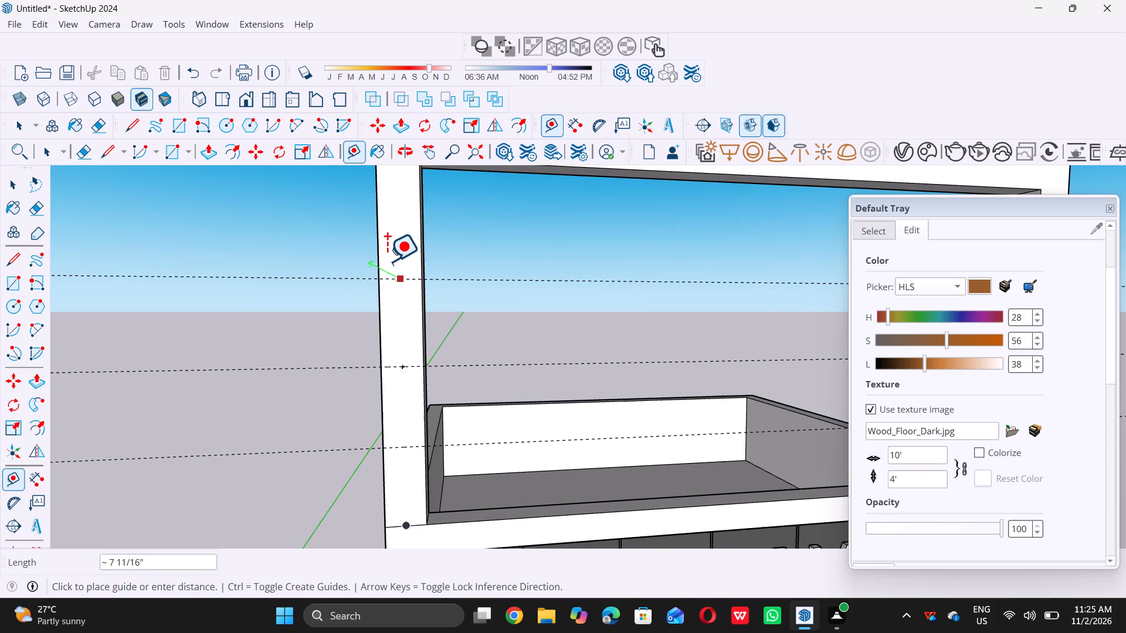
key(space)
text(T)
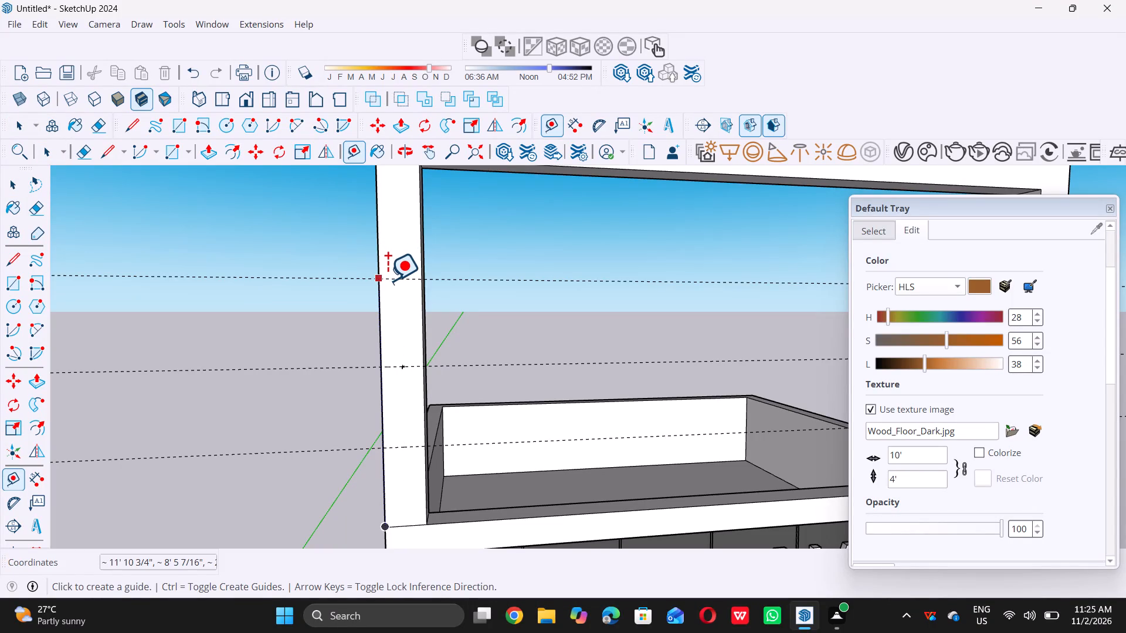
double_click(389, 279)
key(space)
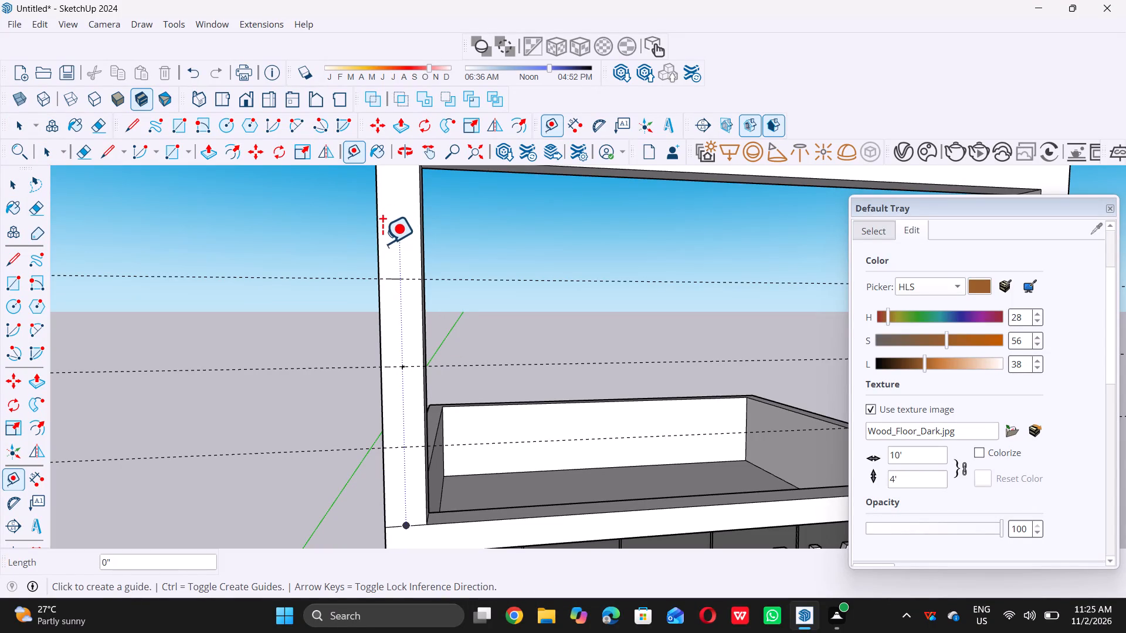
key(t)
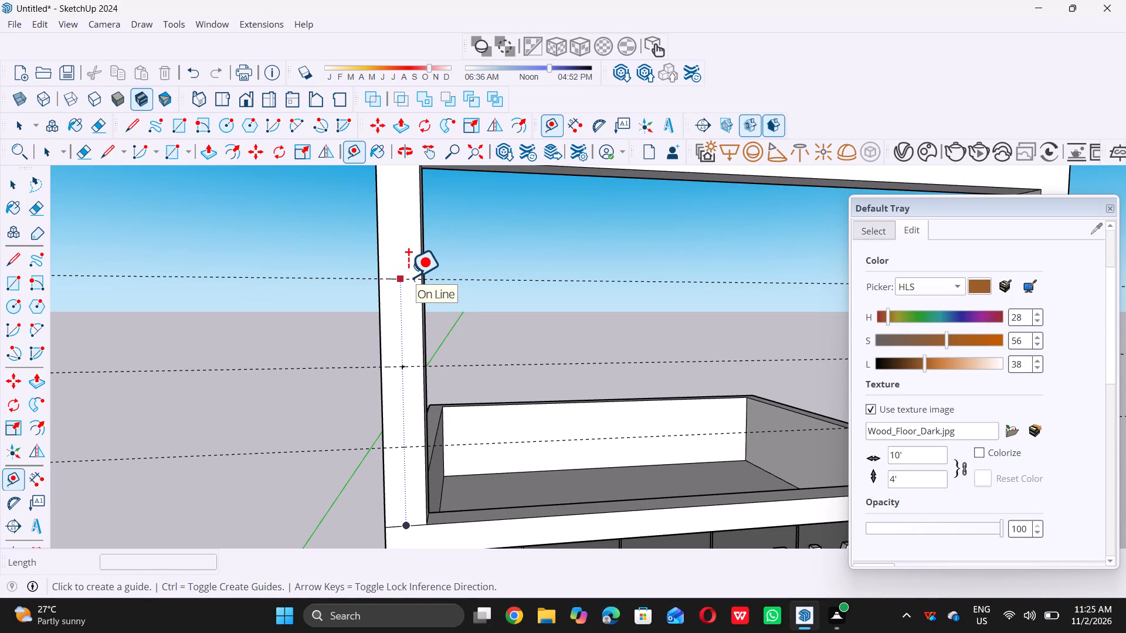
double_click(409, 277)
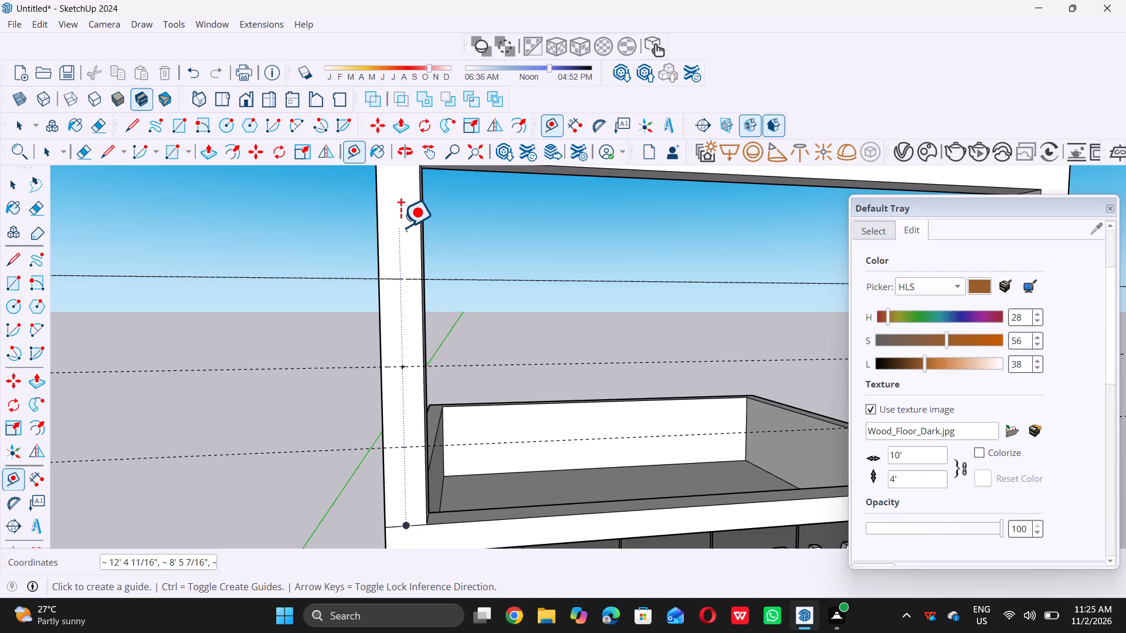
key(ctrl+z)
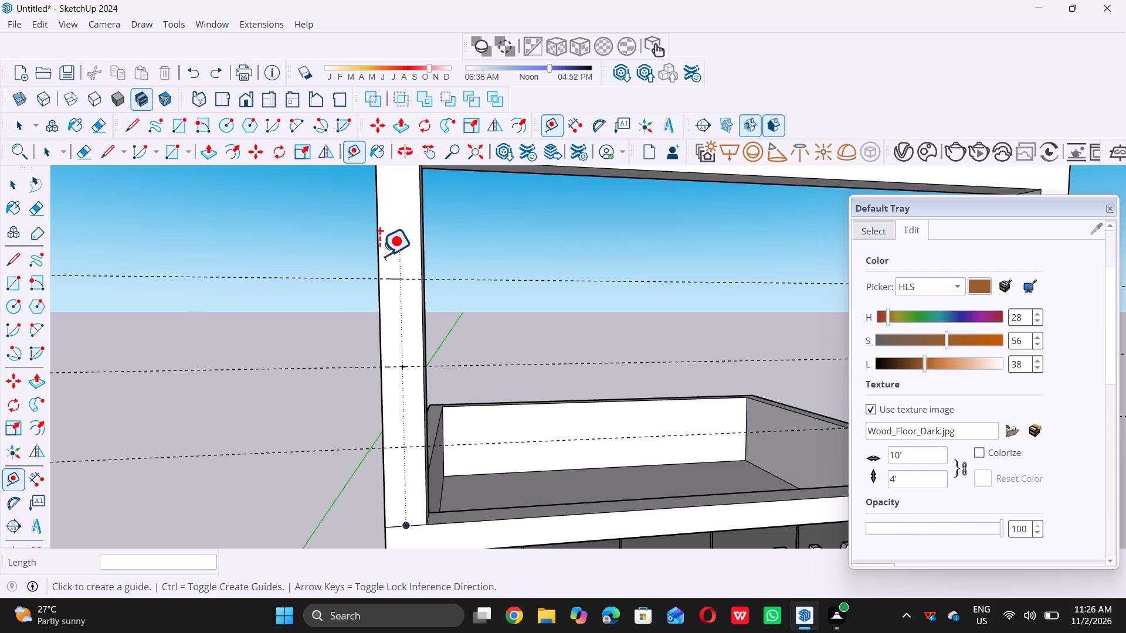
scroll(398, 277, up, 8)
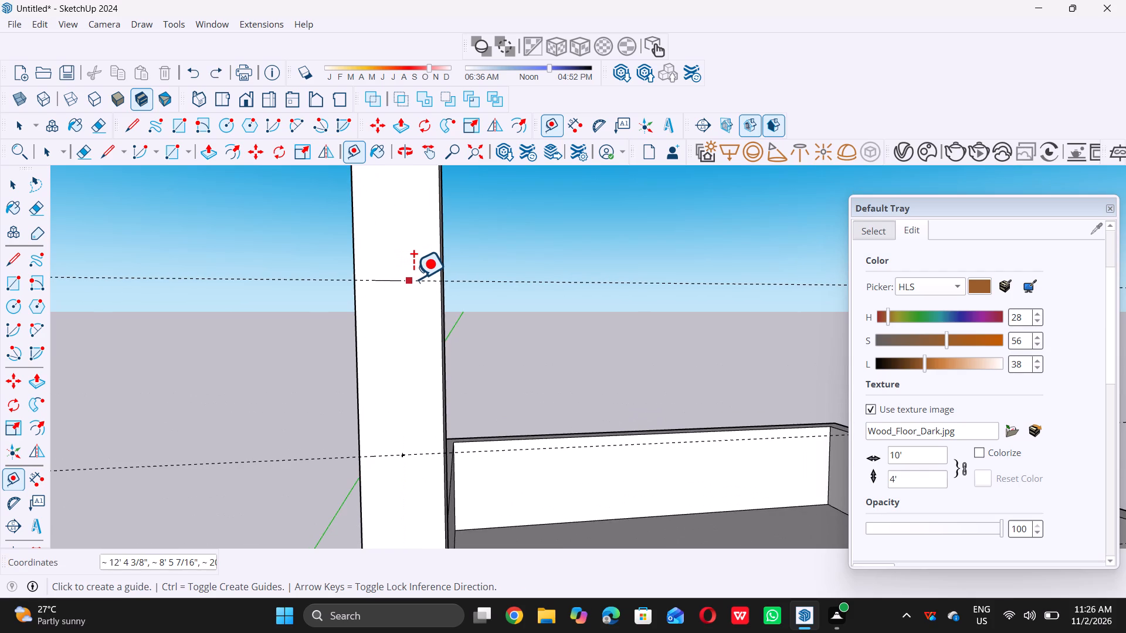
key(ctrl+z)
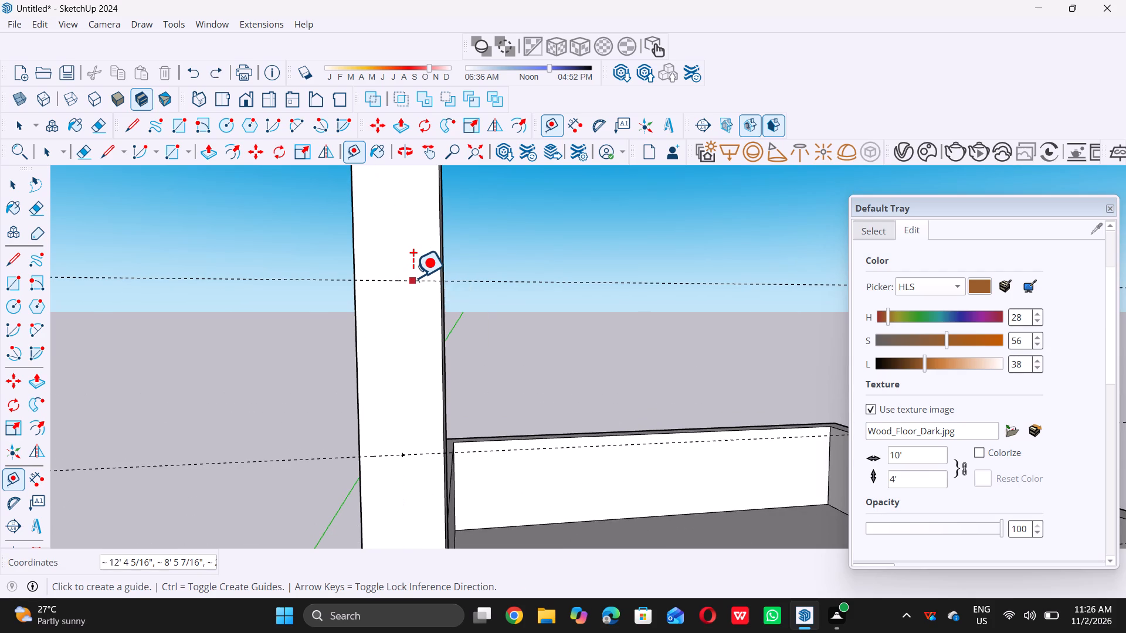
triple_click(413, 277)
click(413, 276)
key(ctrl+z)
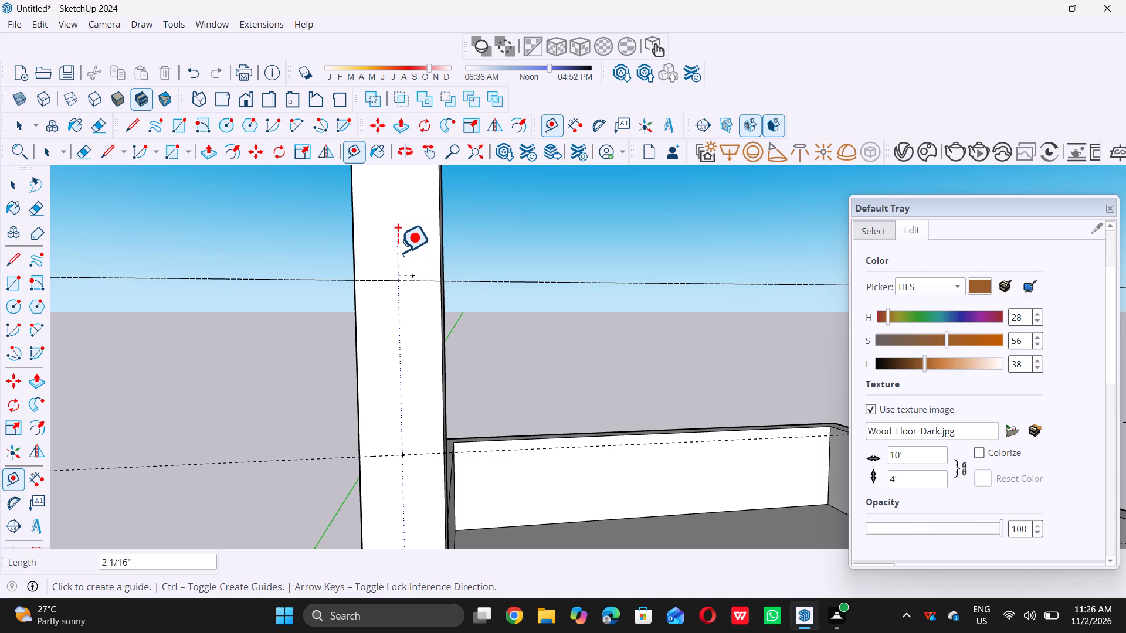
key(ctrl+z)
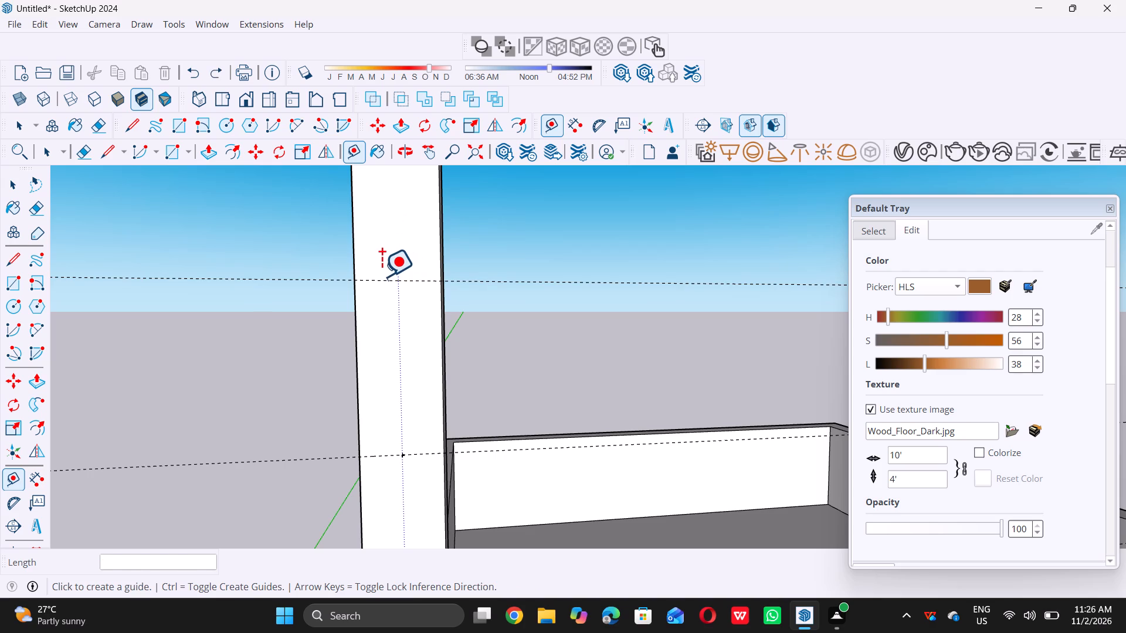
Place a fourth horizontal guide 1' 11 1/2" above the third guide on the left upright.
triple_click(382, 277)
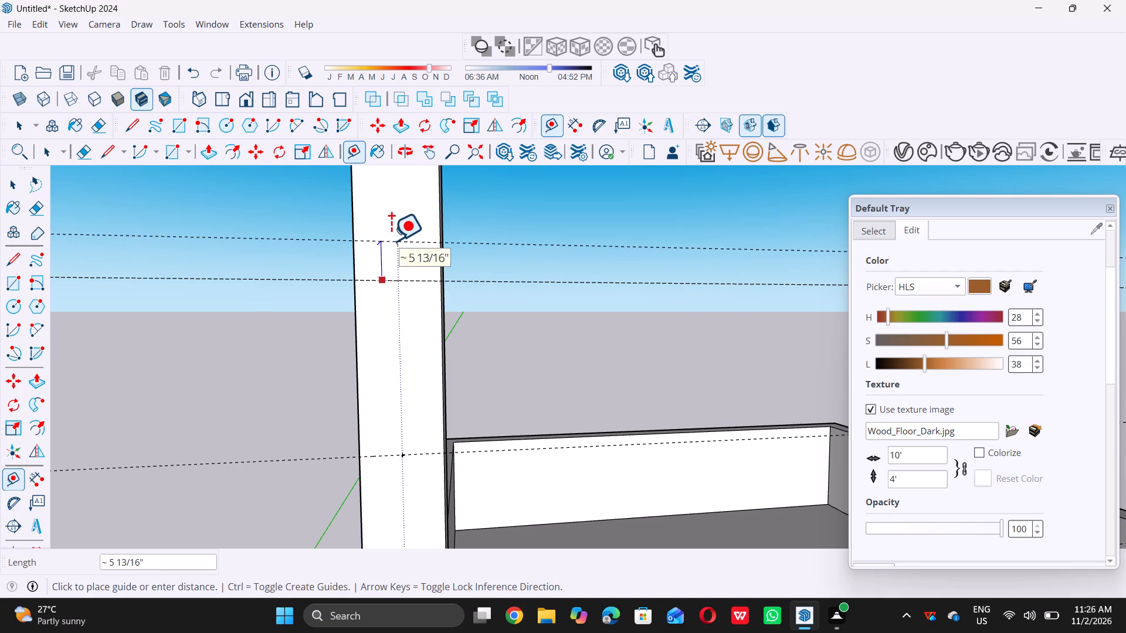
scroll(391, 240, down, 5)
scroll(389, 243, down, 18)
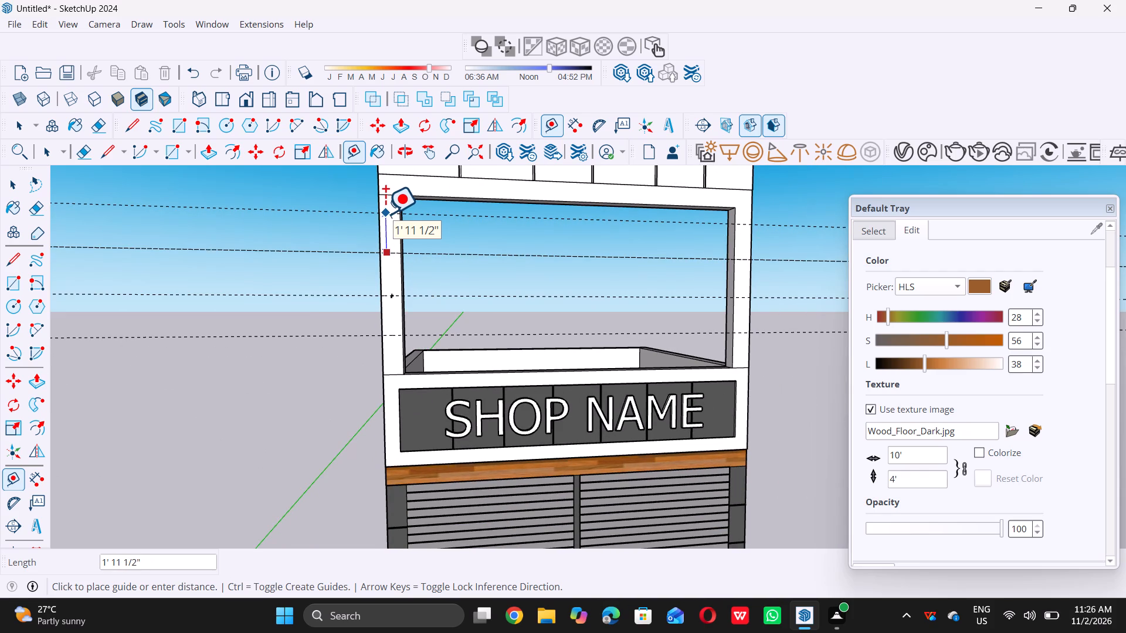
click(385, 213)
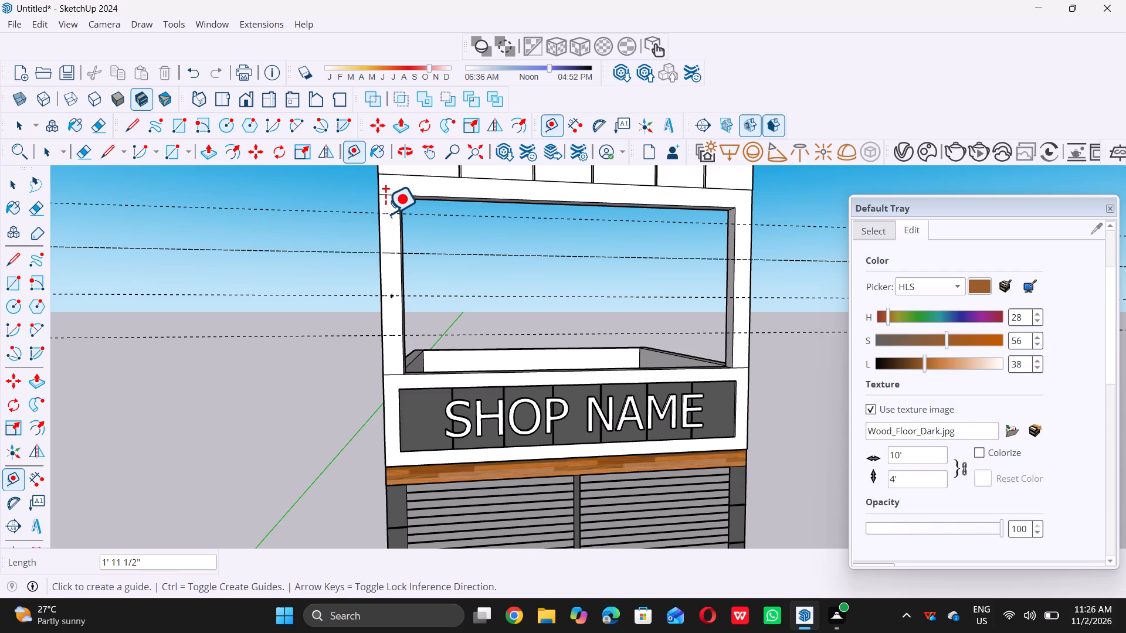
key(space)
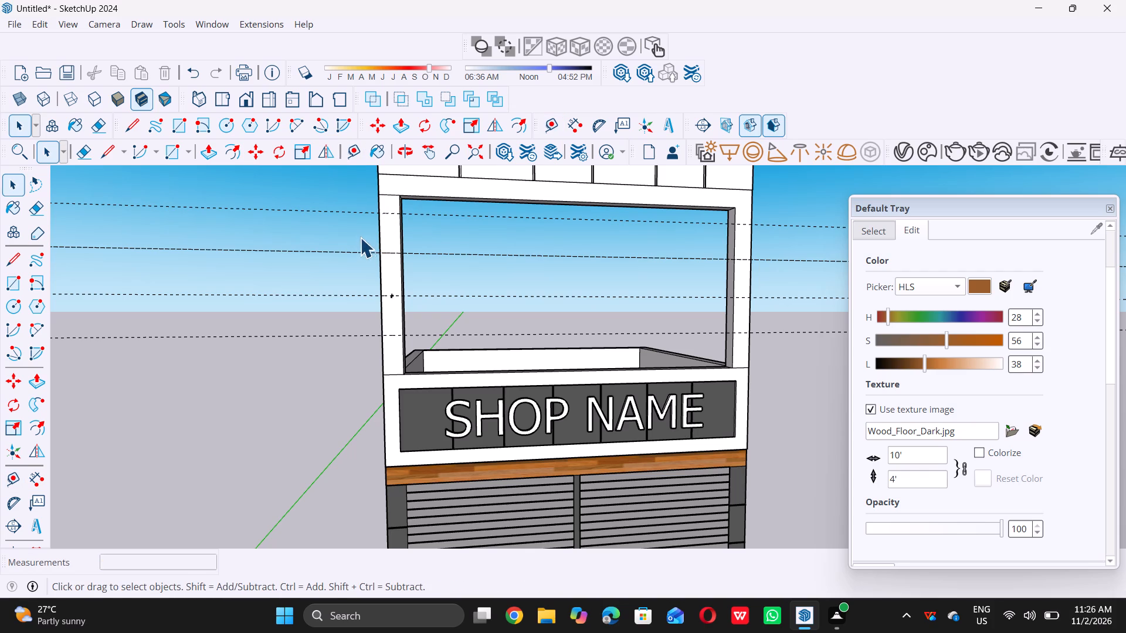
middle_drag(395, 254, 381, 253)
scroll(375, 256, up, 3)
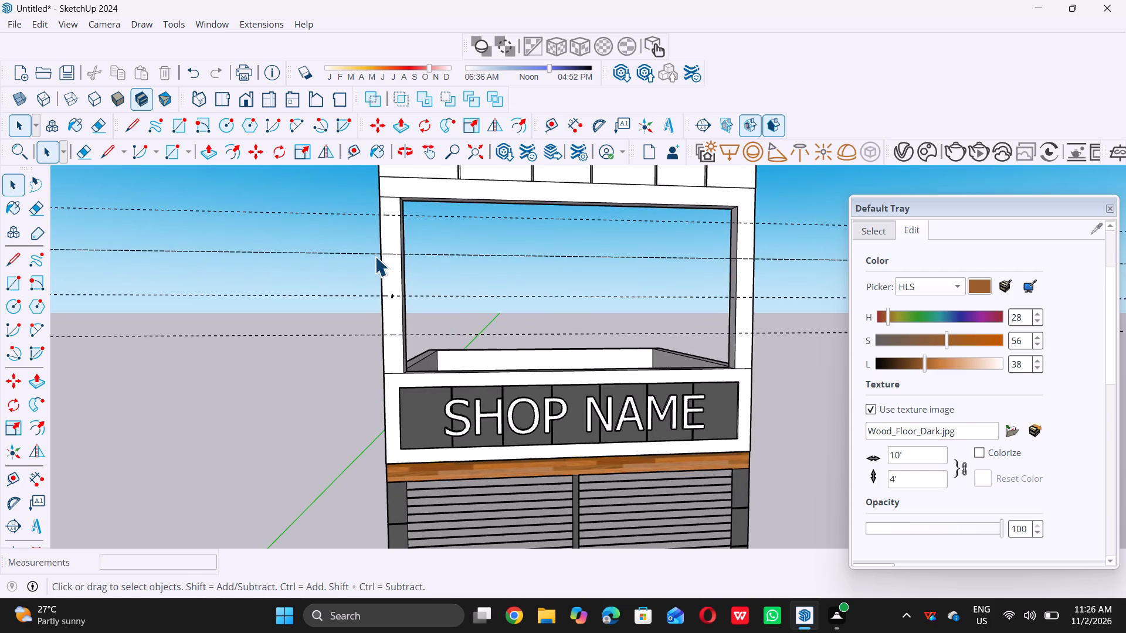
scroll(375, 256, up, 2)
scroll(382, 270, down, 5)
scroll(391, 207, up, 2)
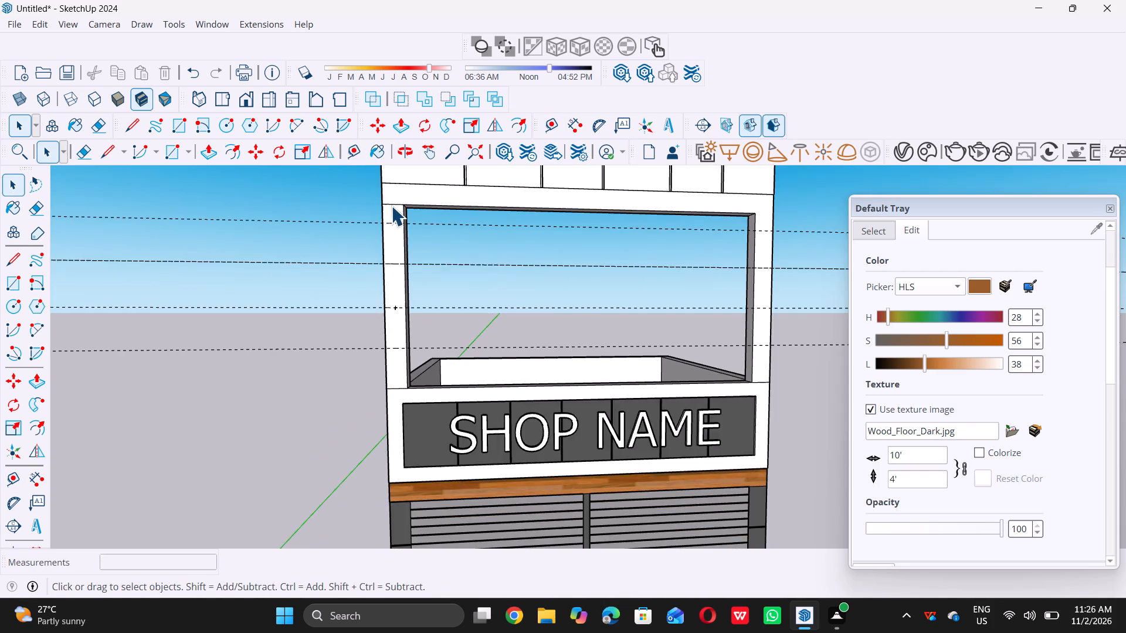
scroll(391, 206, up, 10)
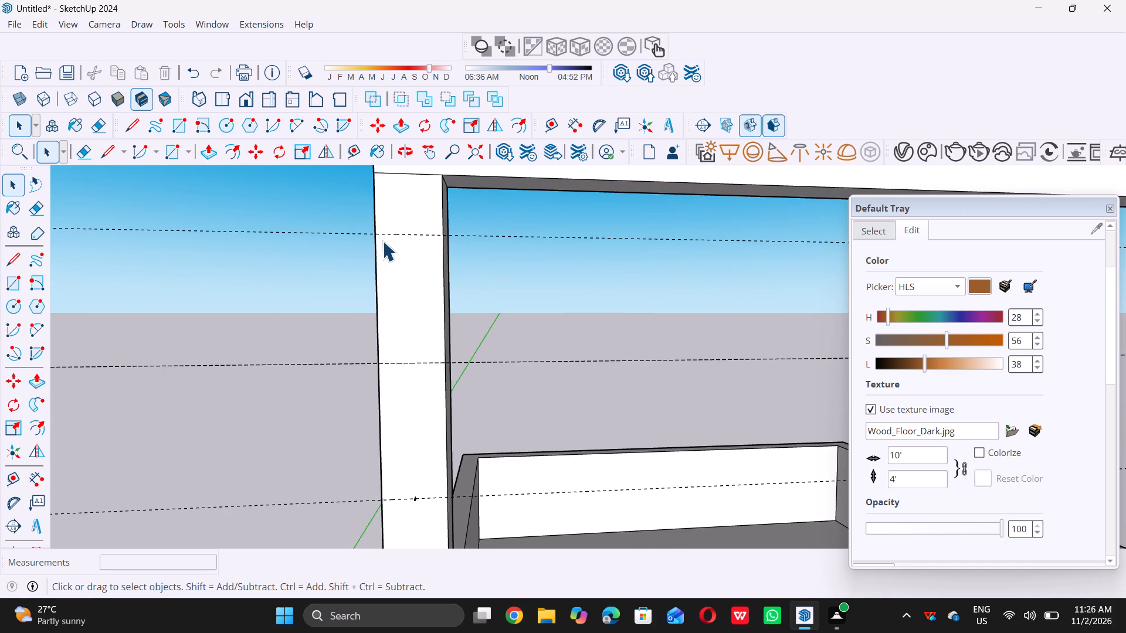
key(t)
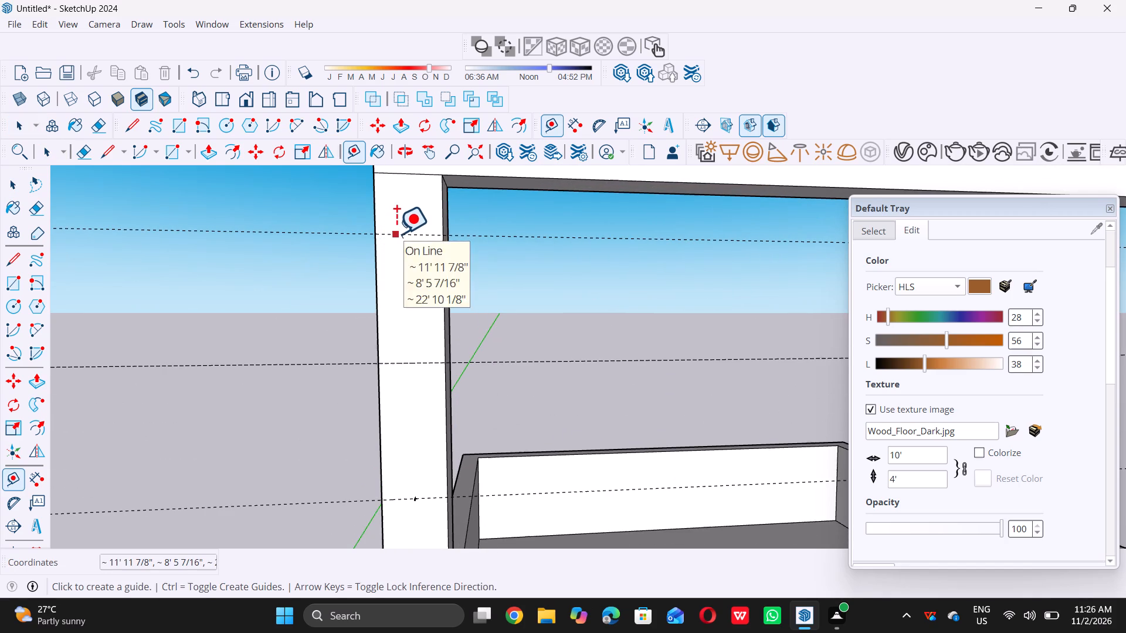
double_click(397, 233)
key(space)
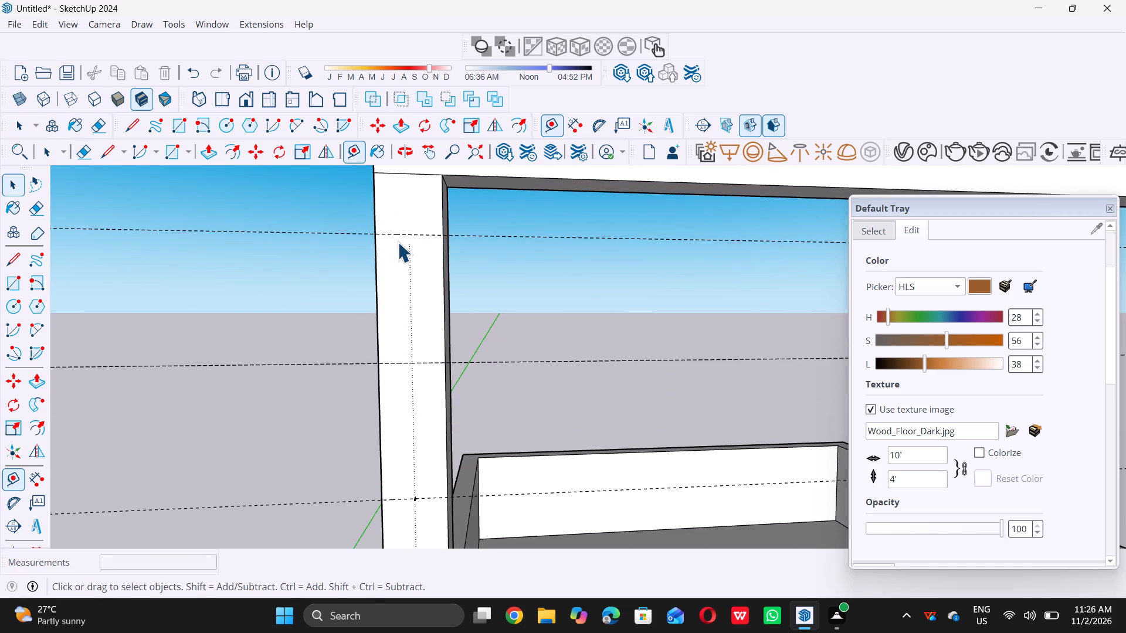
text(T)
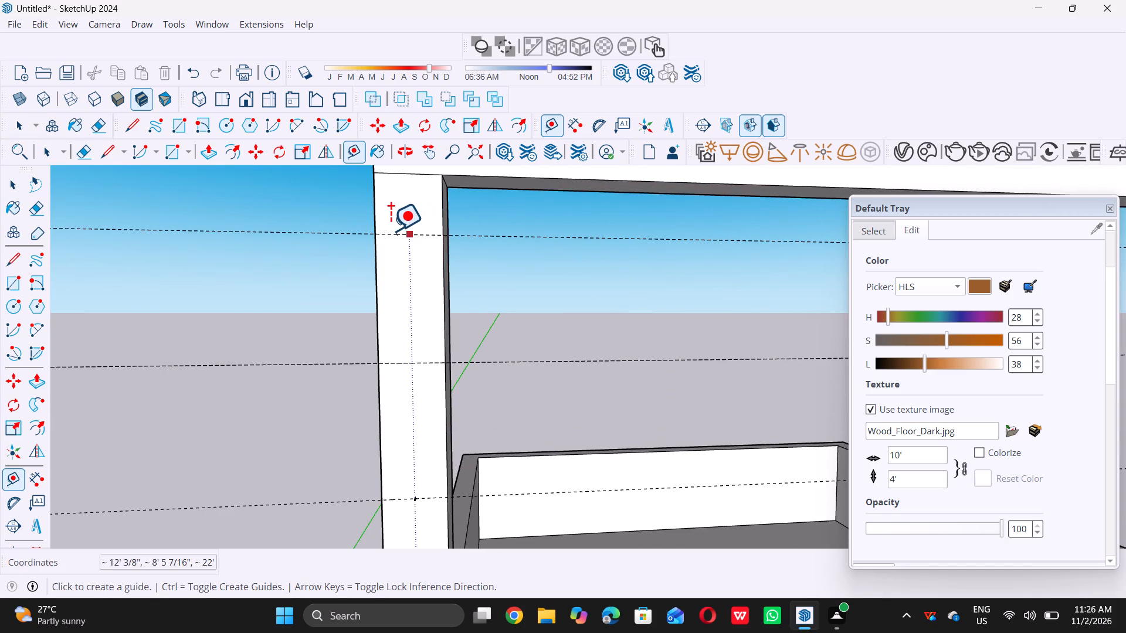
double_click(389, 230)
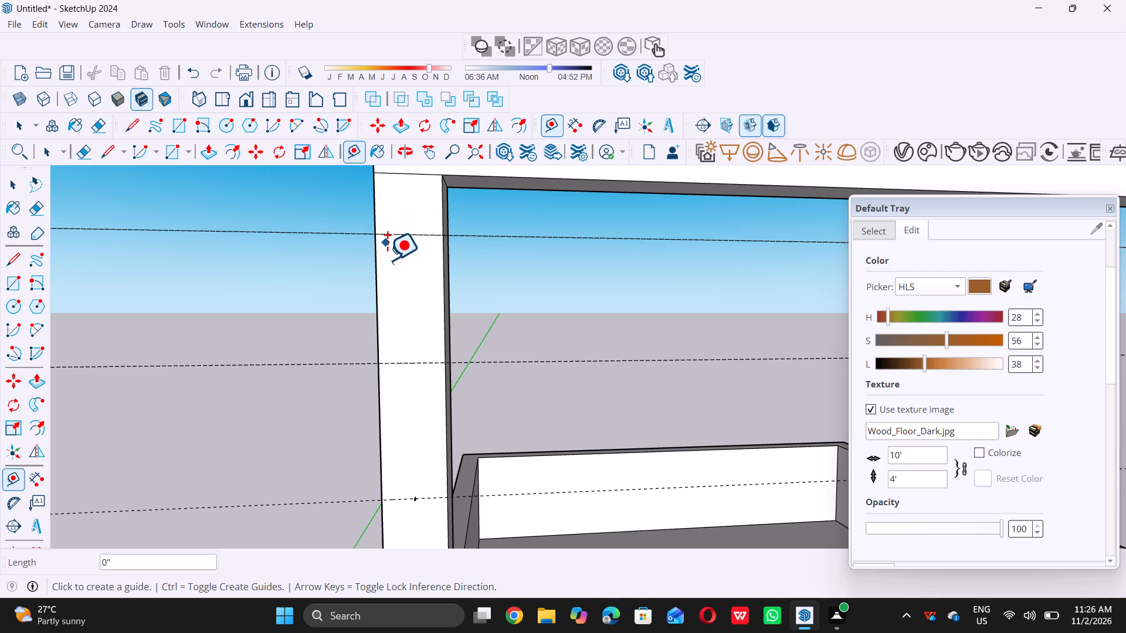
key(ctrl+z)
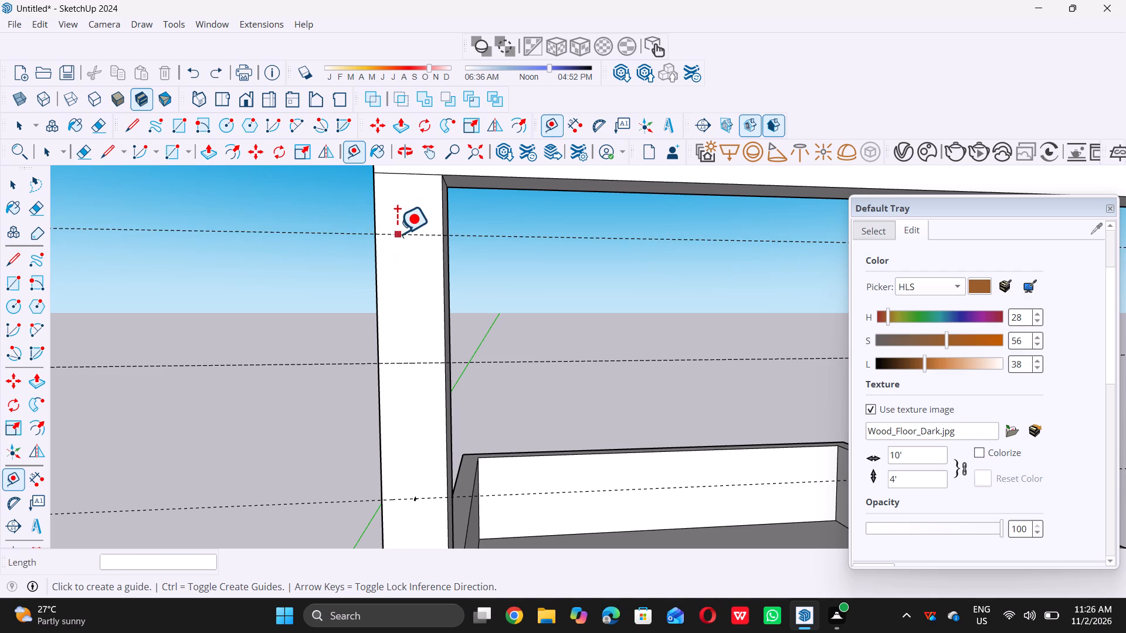
Place a horizontal guide 0.5" below the topmost guide on the left upright.
scroll(391, 231, up, 9)
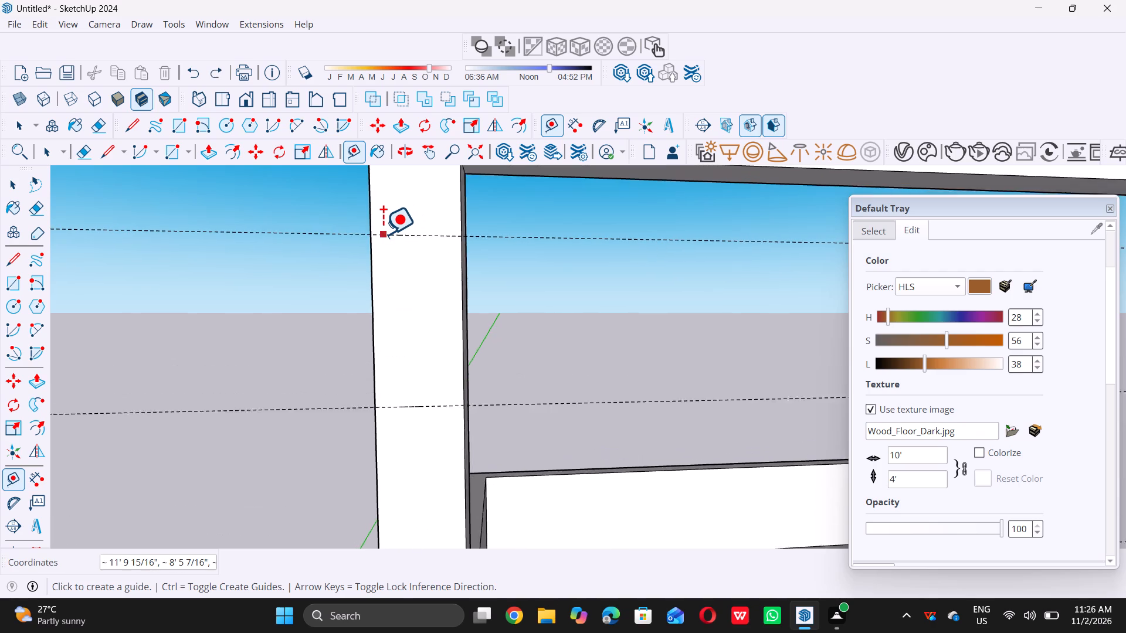
click(383, 234)
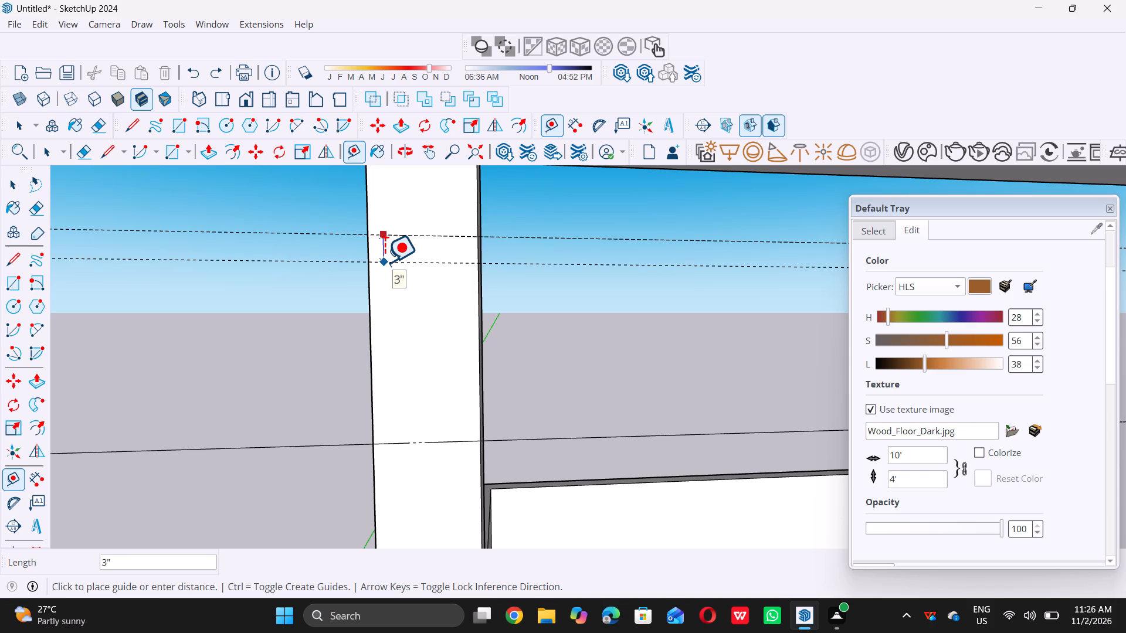
key(1)
key(BackSpace)
text(0.)
key(5)
key(shift+quotedbl)
key(Return)
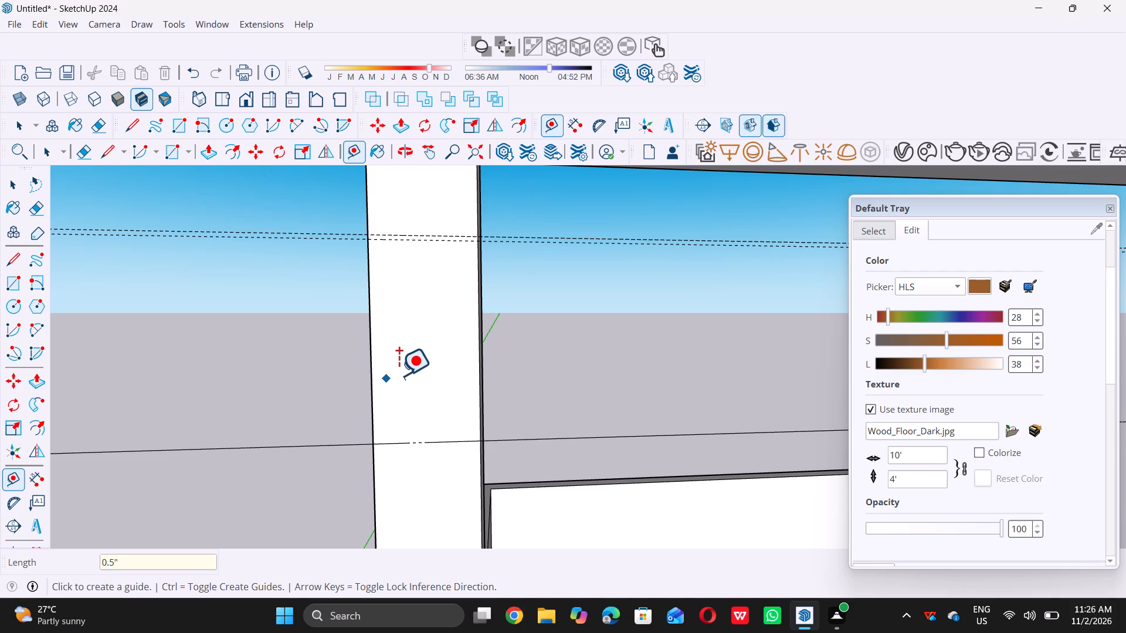
Place a horizontal guide 0.5" below the third guide from the bottom on the left upright.
scroll(399, 352, down, 20)
scroll(399, 352, down, 3)
scroll(401, 277, down, 2)
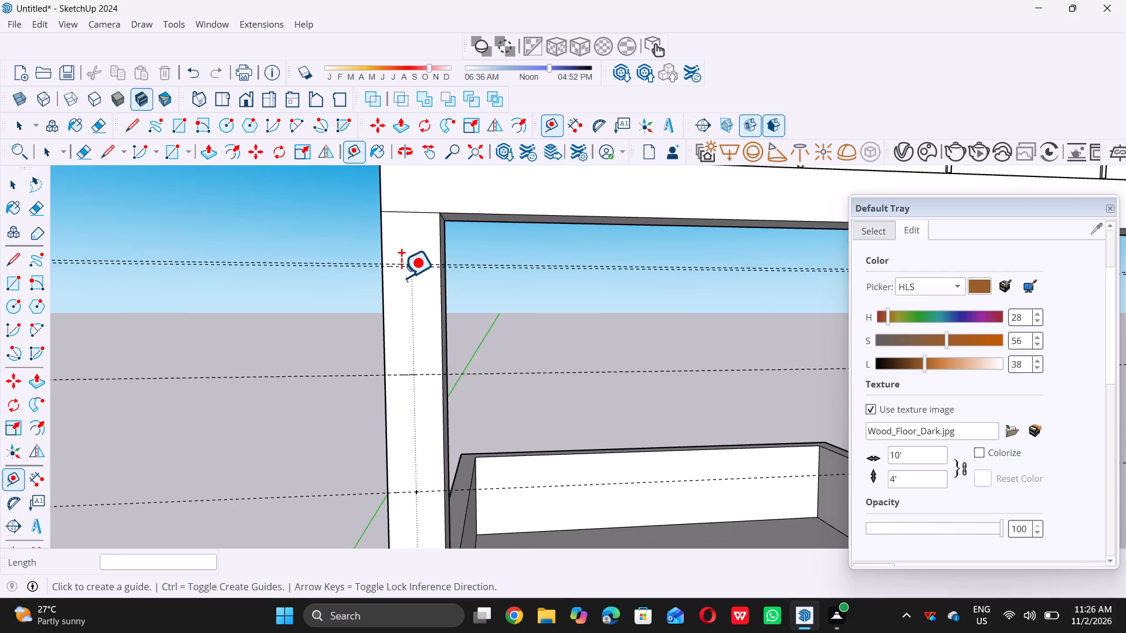
scroll(401, 277, down, 3)
scroll(390, 360, up, 12)
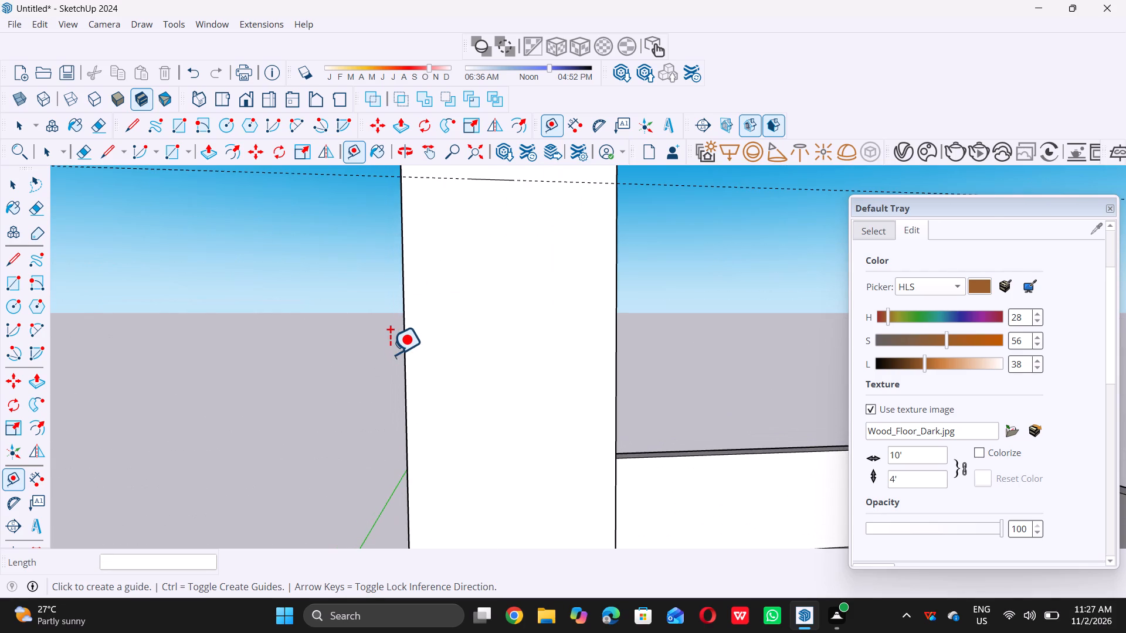
scroll(390, 354, down, 3)
scroll(421, 281, up, 2)
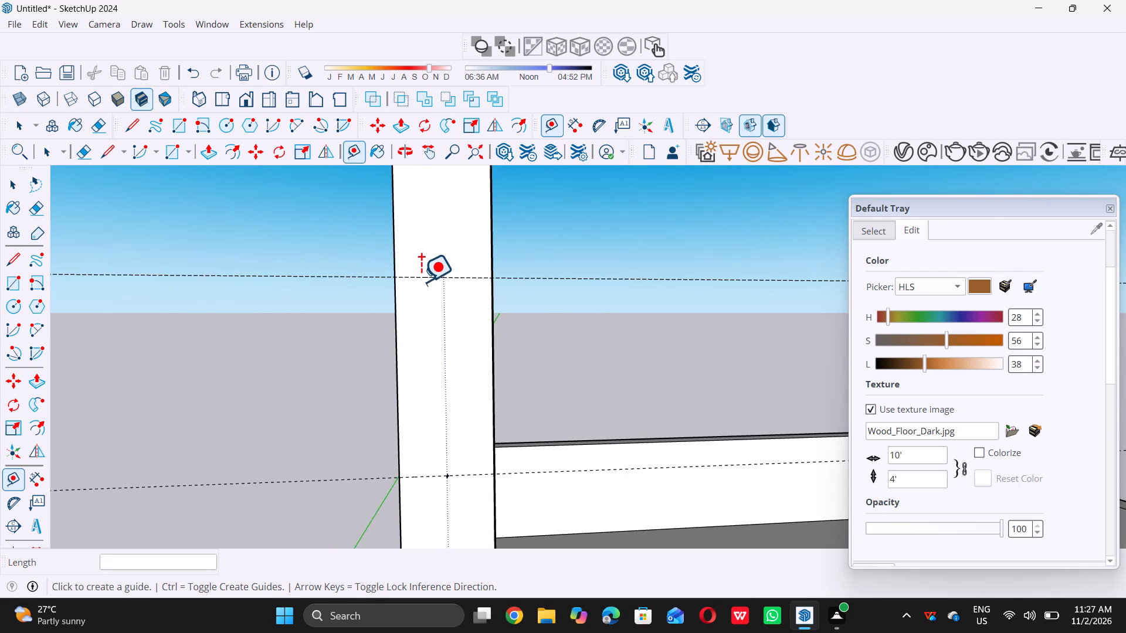
scroll(421, 281, up, 2)
click(424, 274)
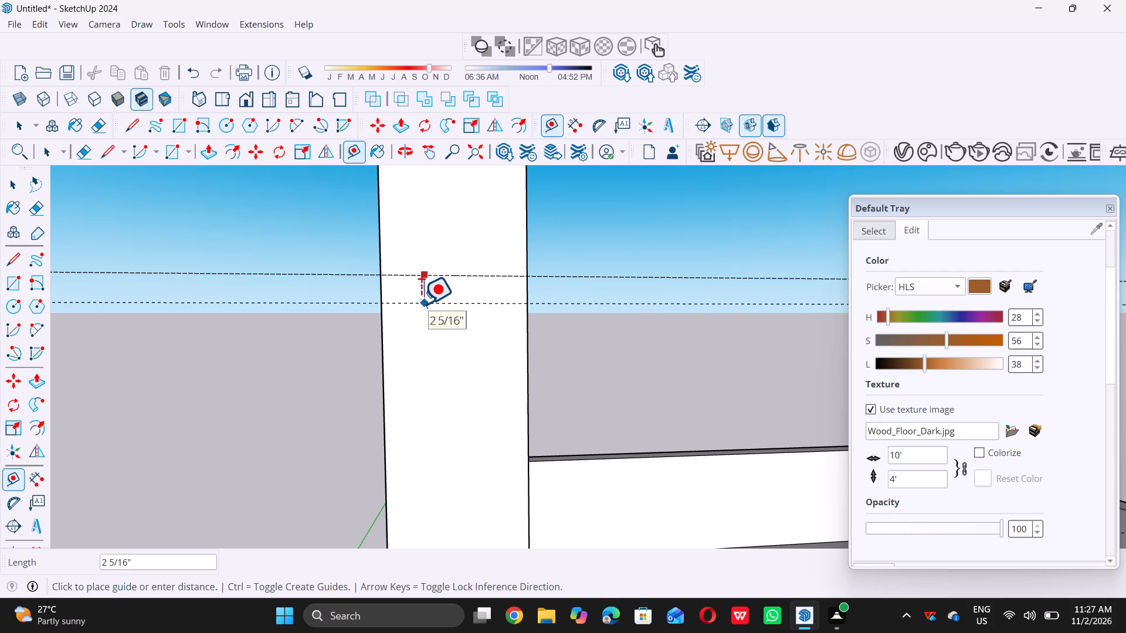
text(0.5)
key(shift+quotedbl)
key(Return)
key(space)
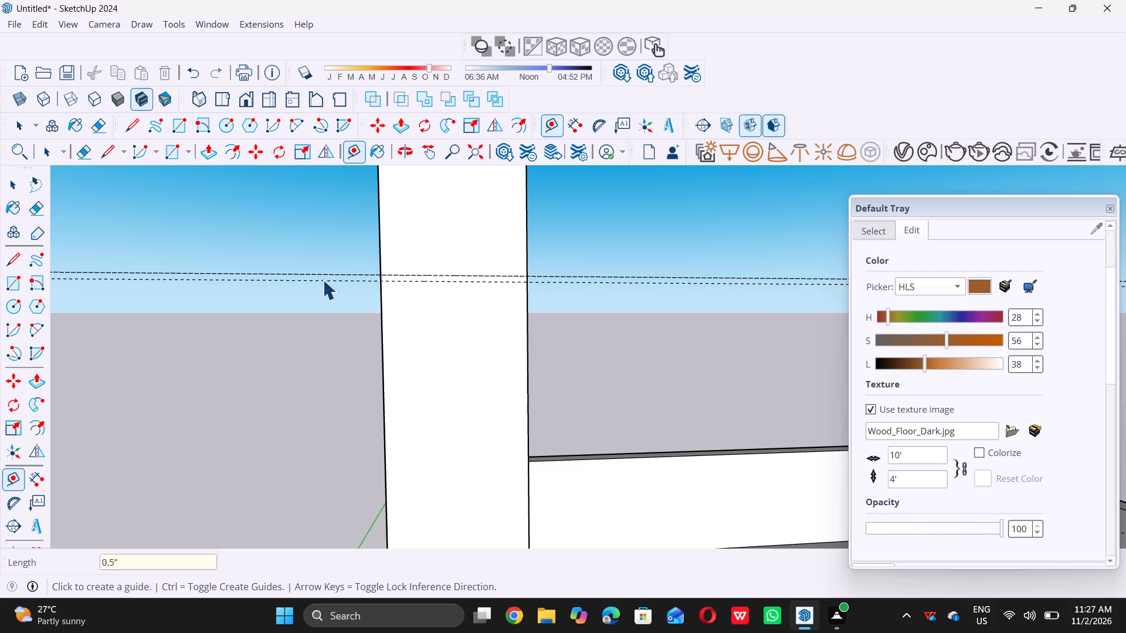
scroll(327, 257, down, 19)
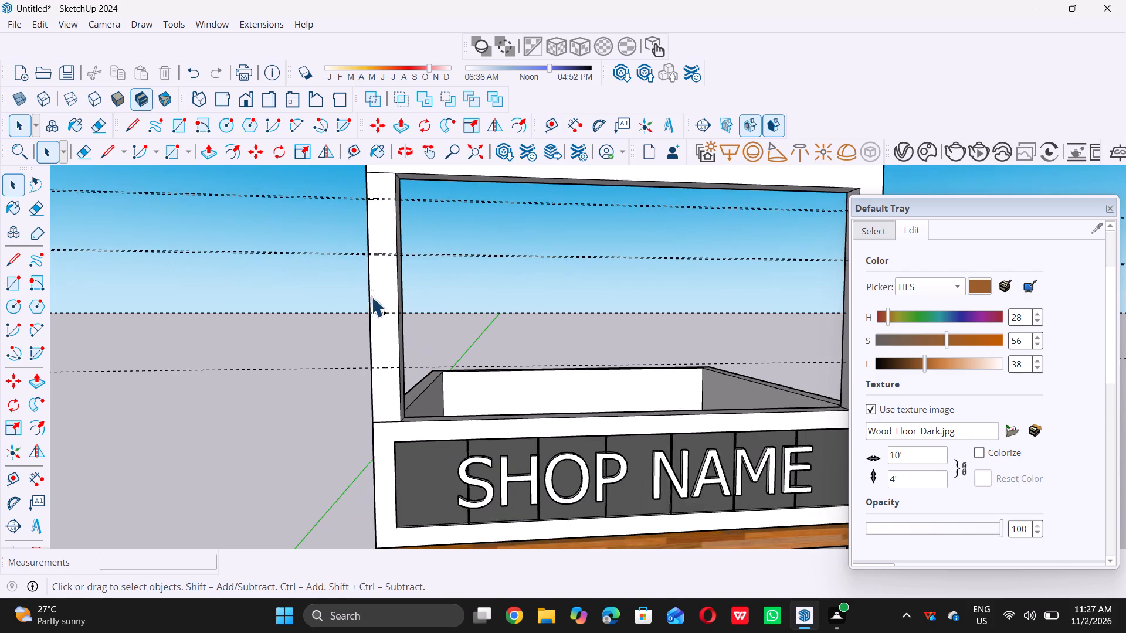
Place a horizontal guide 0.5" below the second guide from the bottom on the left upright.
scroll(377, 339, up, 6)
scroll(382, 285, up, 7)
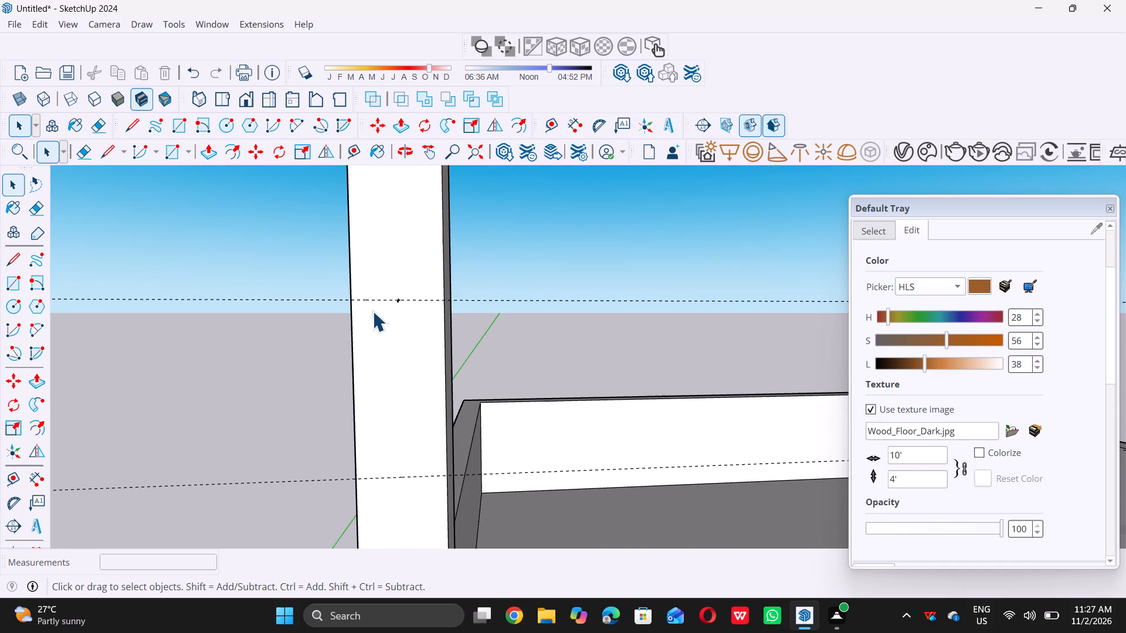
scroll(361, 300, up, 5)
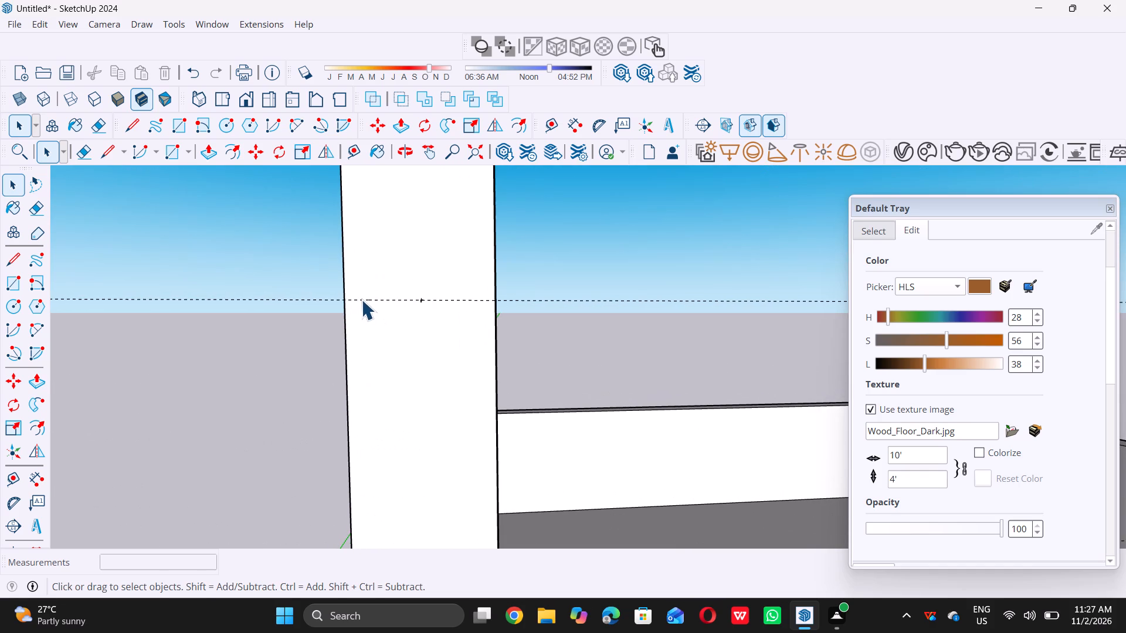
key(t)
triple_click(375, 301)
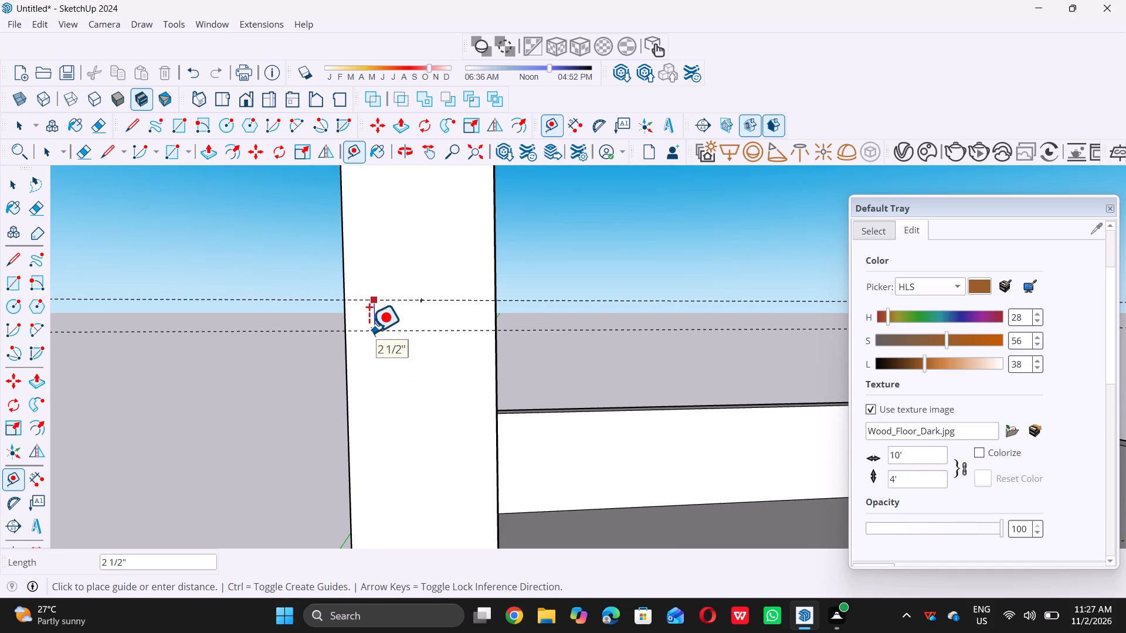
text(0.5)
key(apostrophe)
key(BackSpace)
key(shift+quotedbl)
key(Return)
key(space)
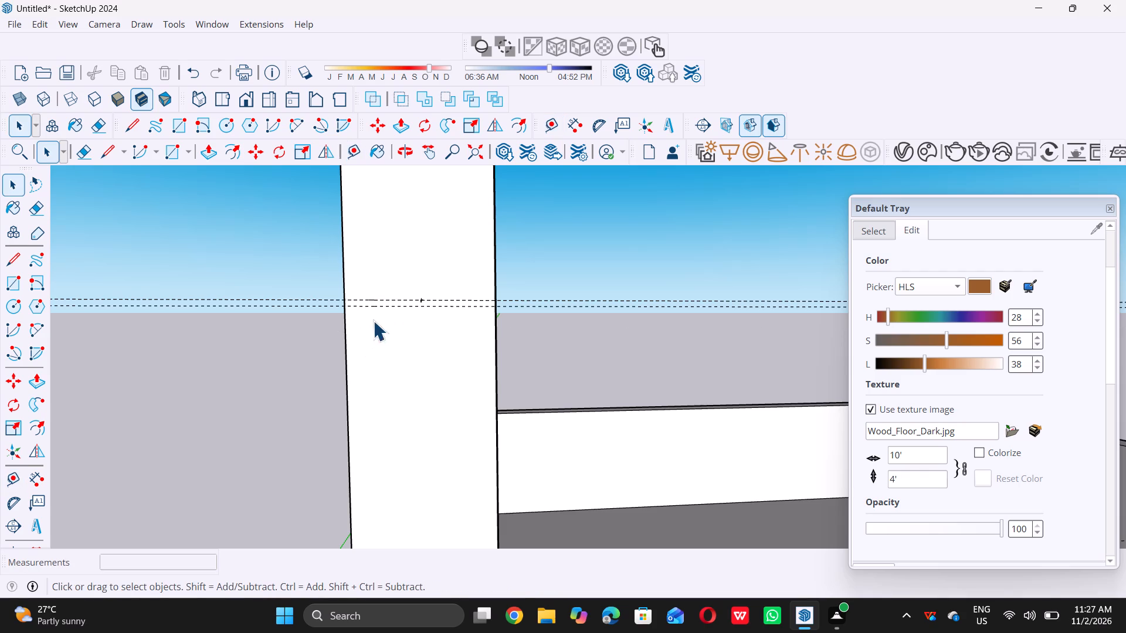
Place a horizontal guide 0.5" below the lowest guide on the left upright.
scroll(378, 313, down, 20)
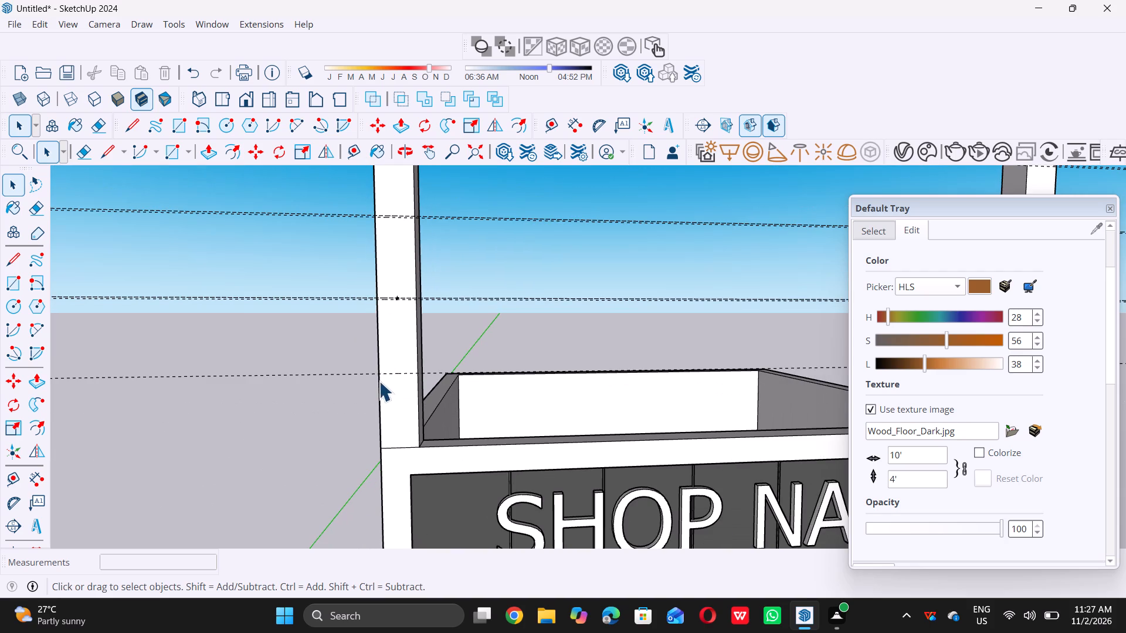
middle_drag(386, 398, 392, 375)
scroll(392, 375, up, 10)
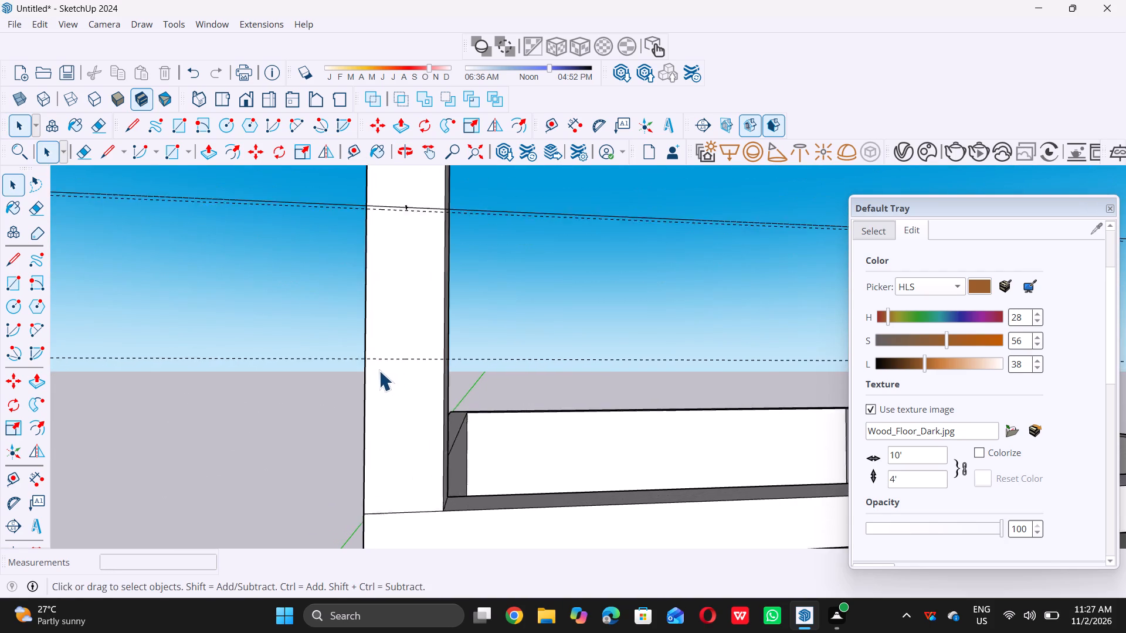
key(t)
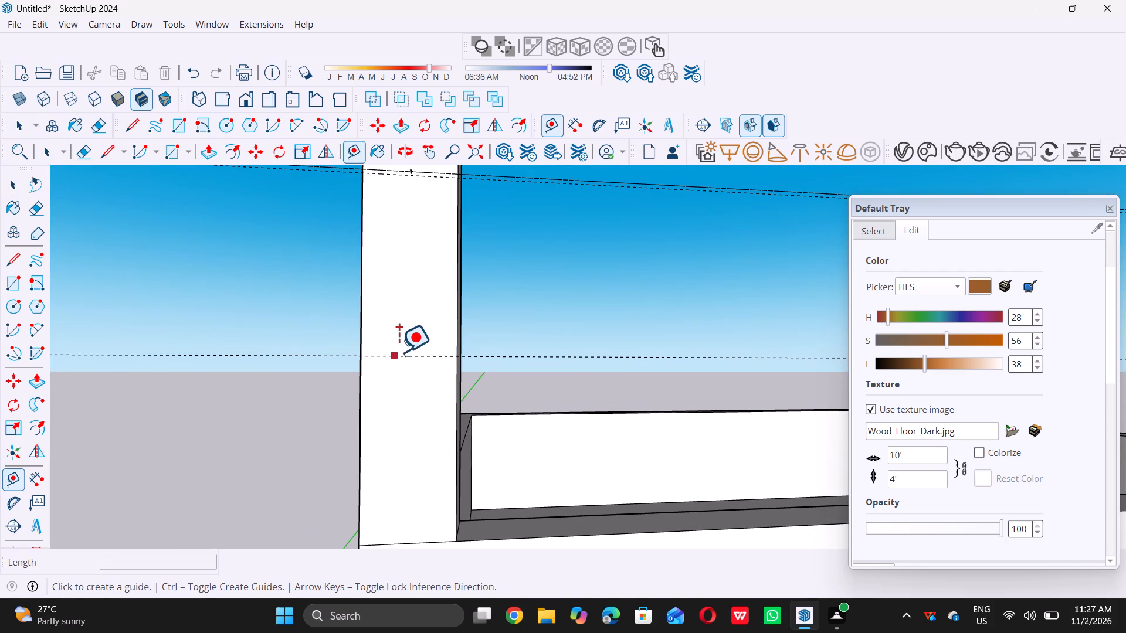
click(388, 355)
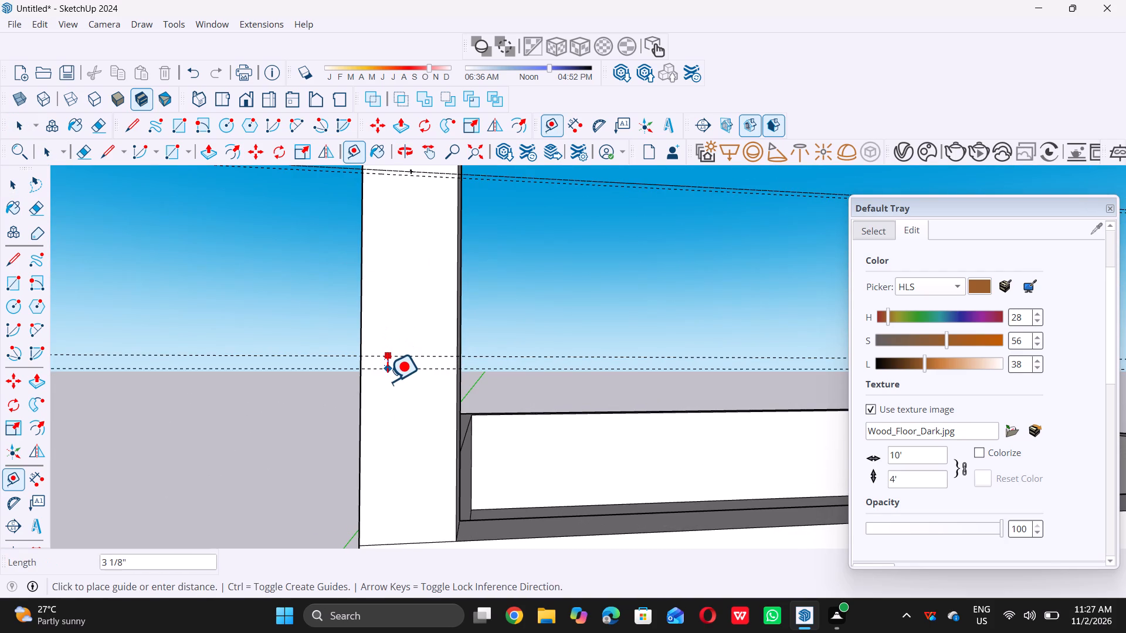
key(0)
text(.5)
key(shift+quotedbl)
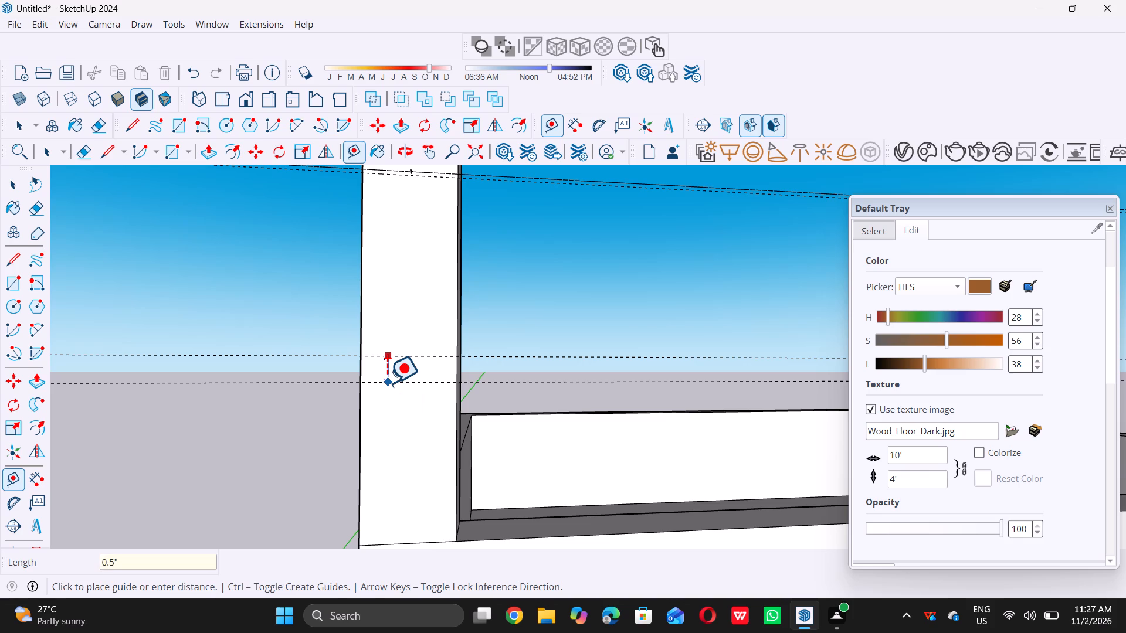
key(Return)
key(space)
Draw a 1/2" by 1' rectangle across the left upright between the topmost pair of guides.
scroll(374, 400, down, 2)
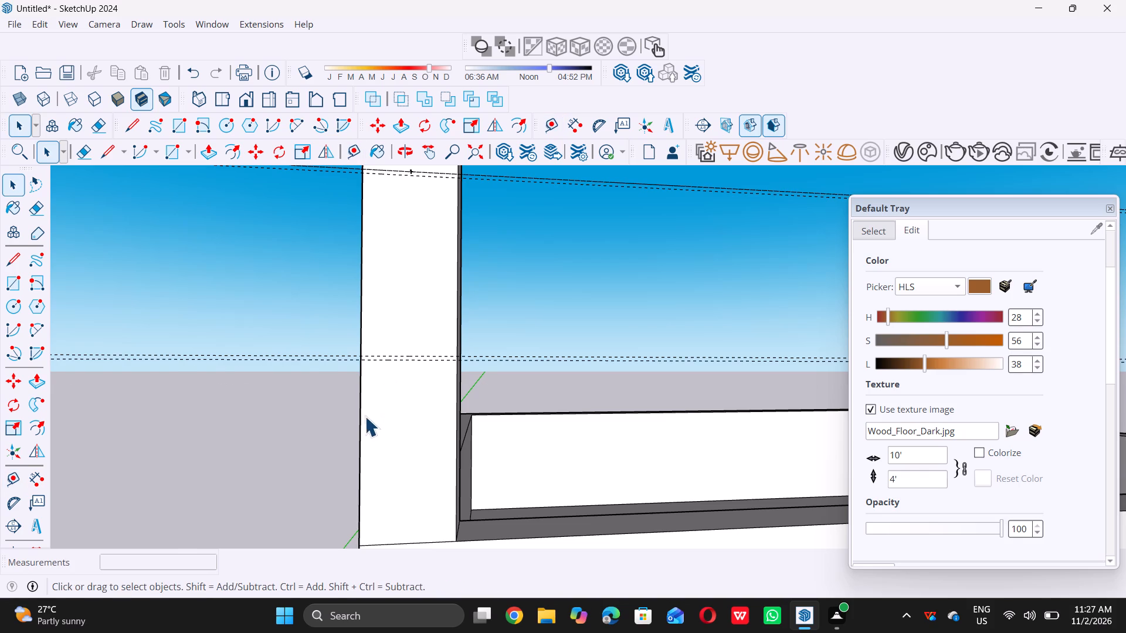
scroll(365, 416, down, 11)
scroll(286, 421, down, 2)
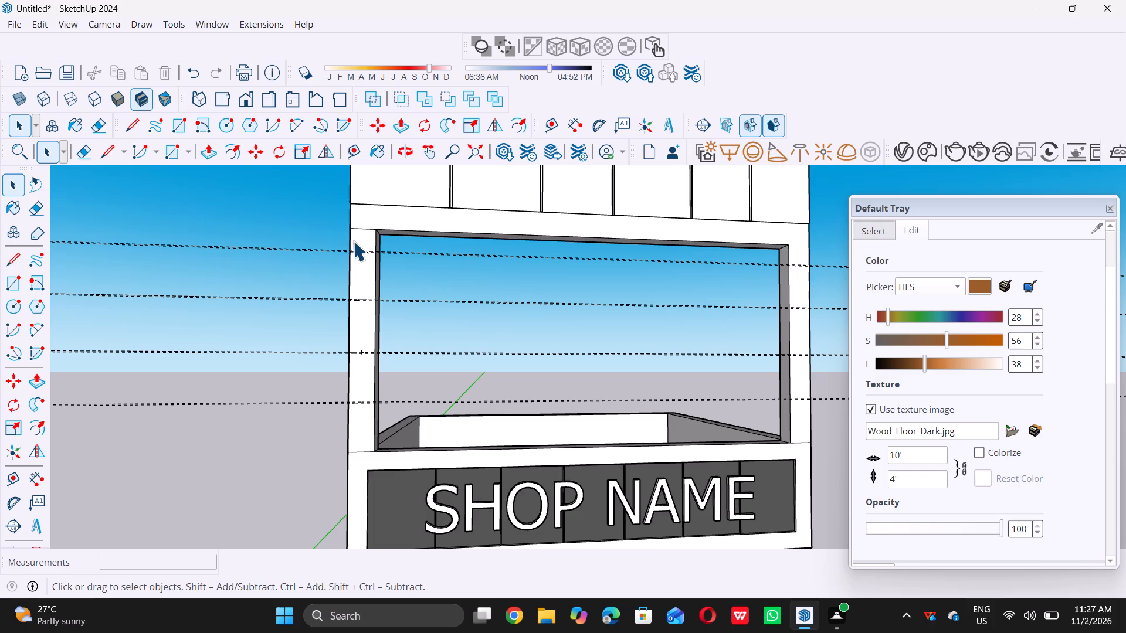
scroll(368, 249, up, 4)
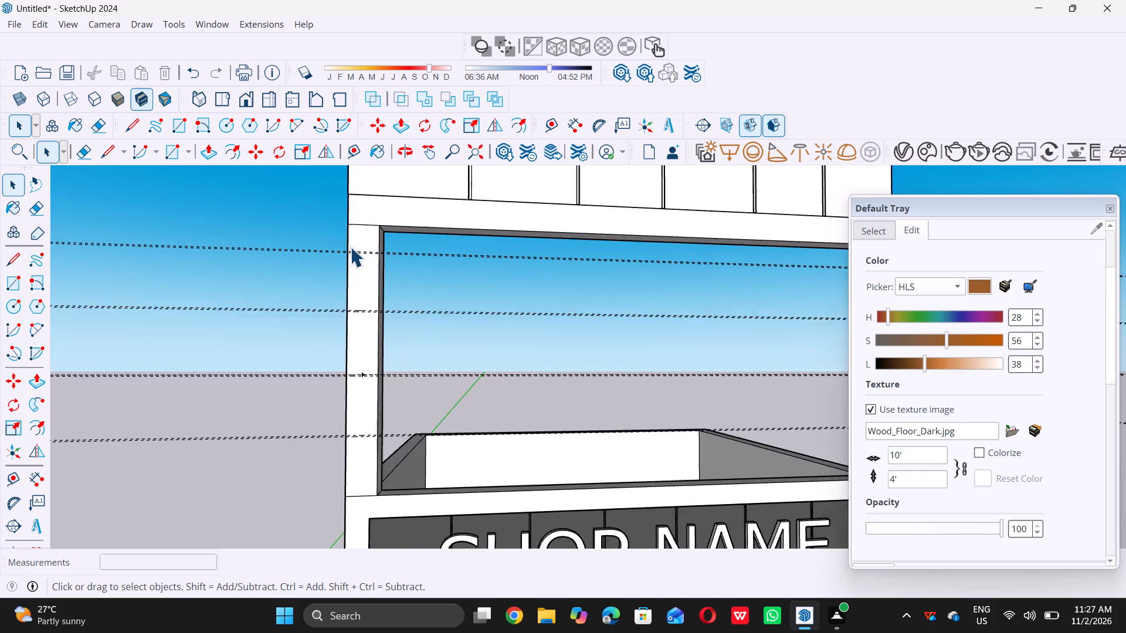
scroll(350, 247, up, 14)
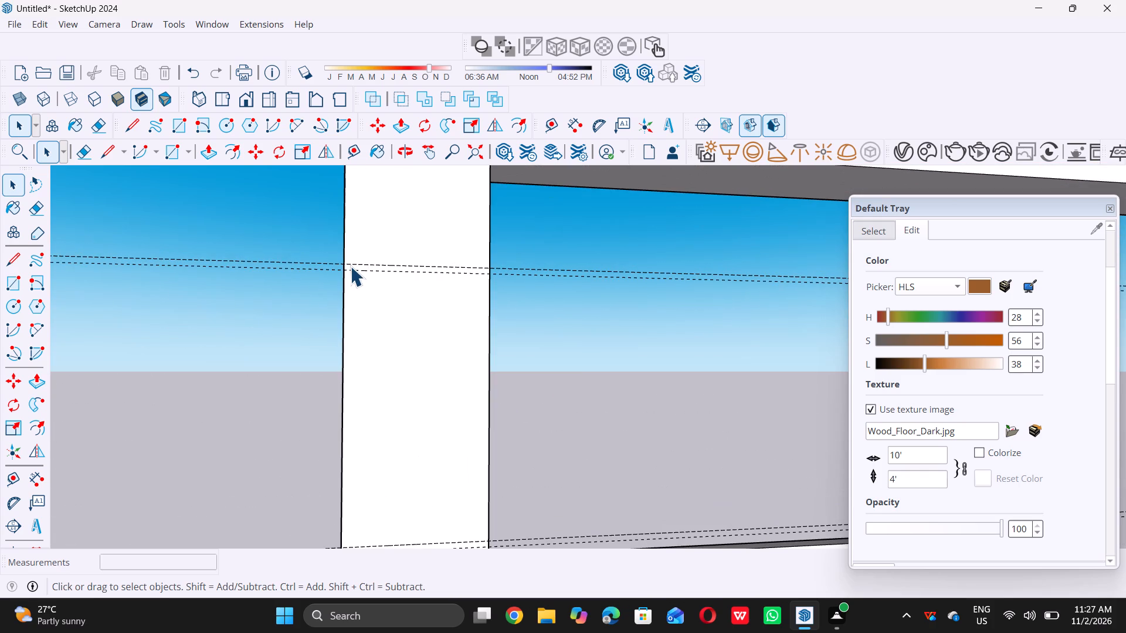
key(r)
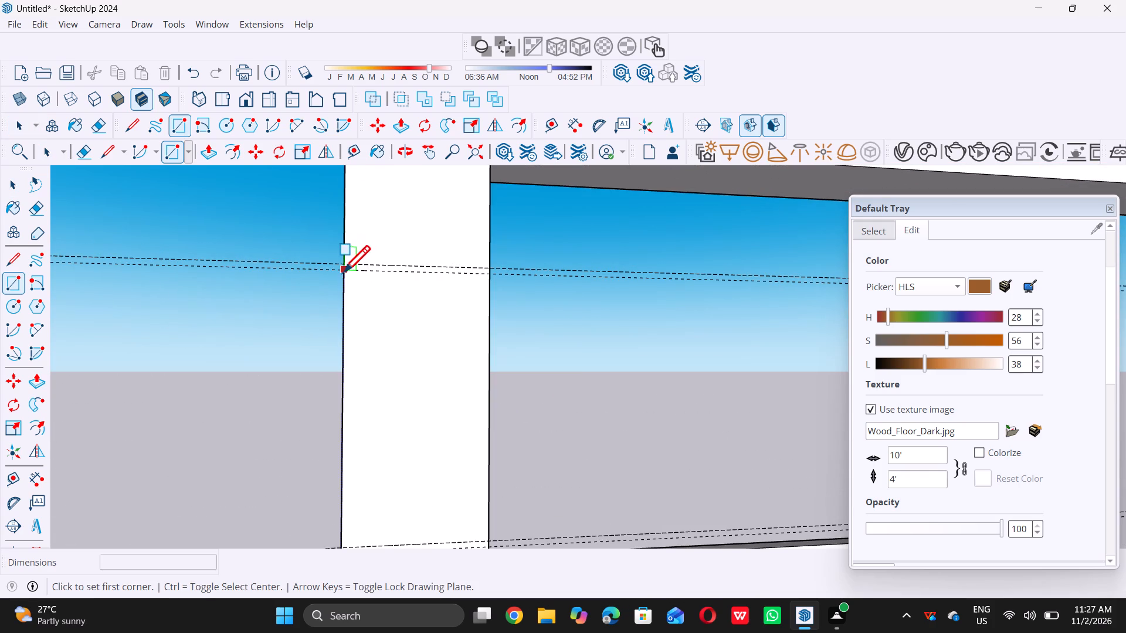
scroll(342, 273, up, 11)
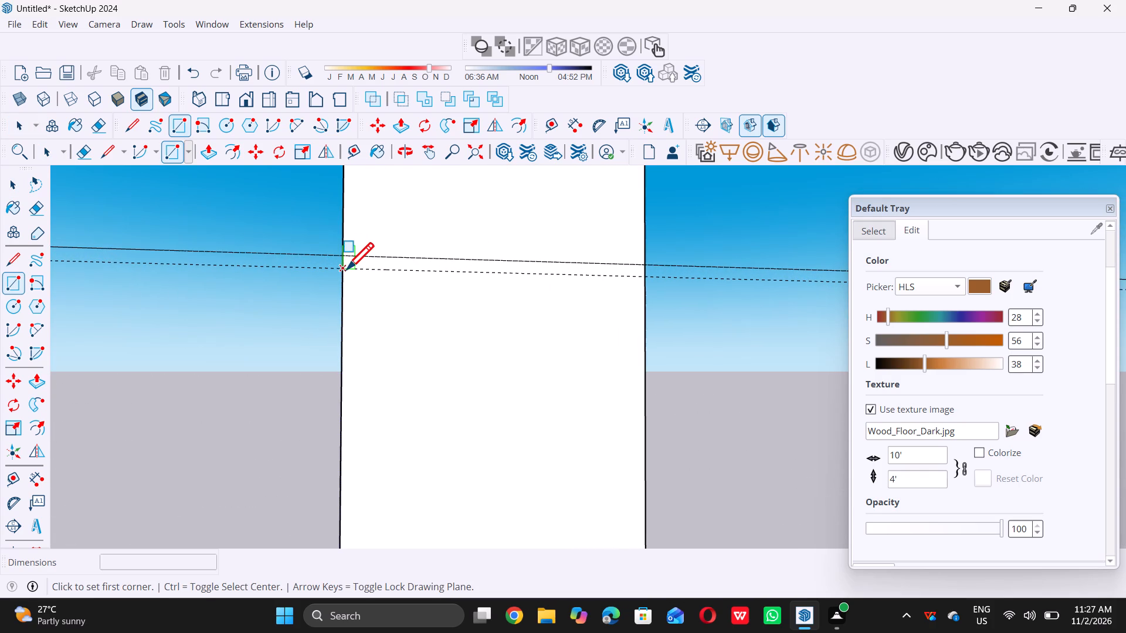
click(343, 270)
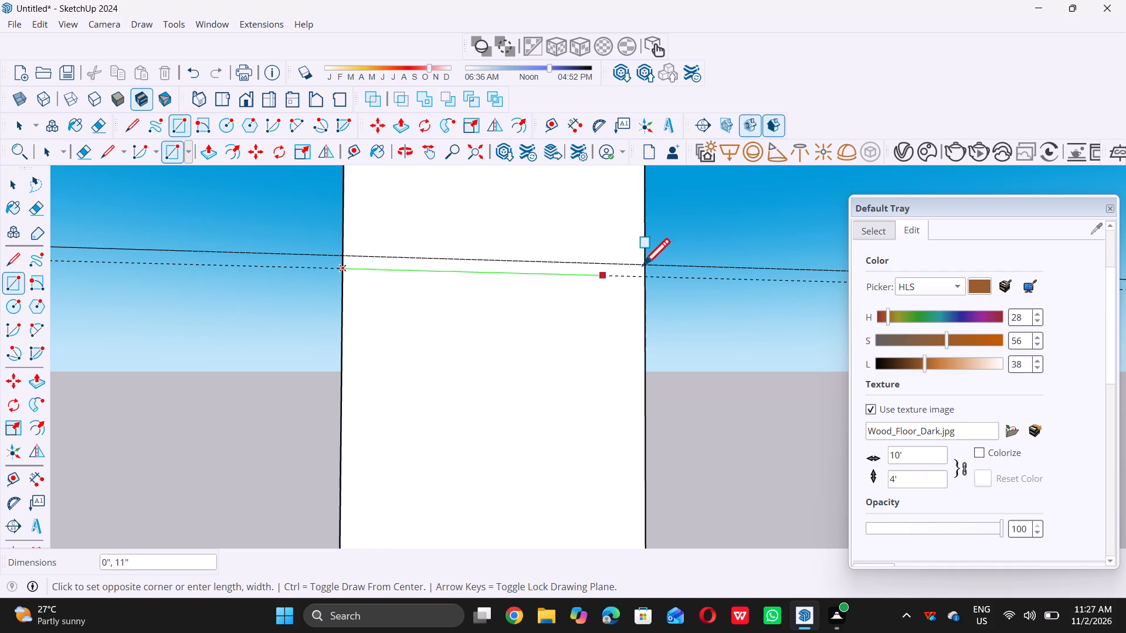
scroll(639, 265, up, 4)
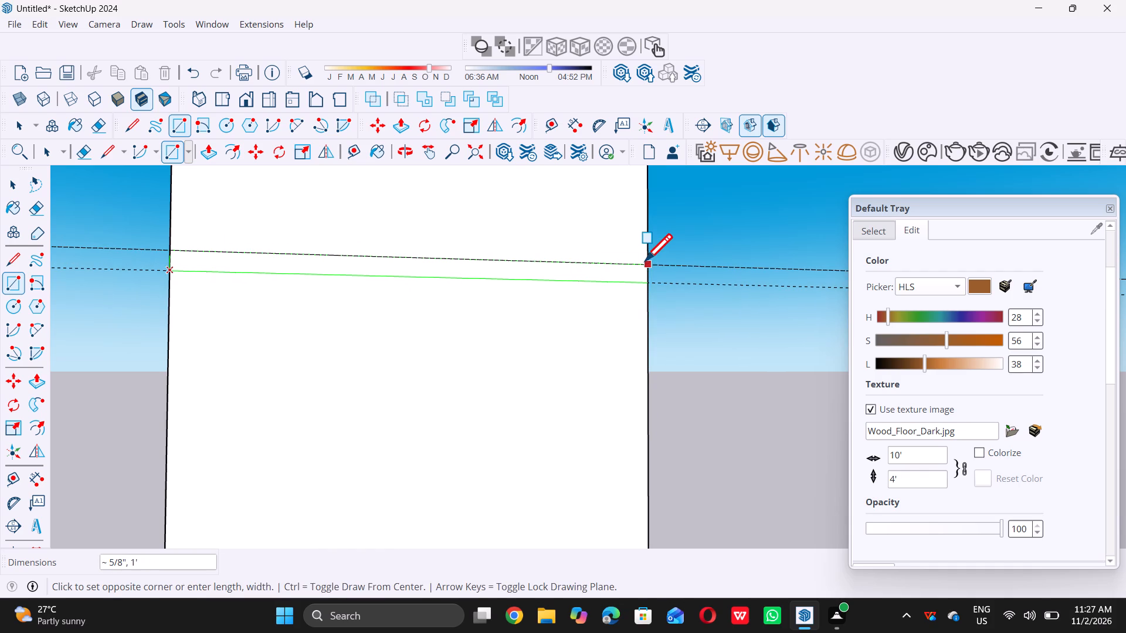
double_click(645, 264)
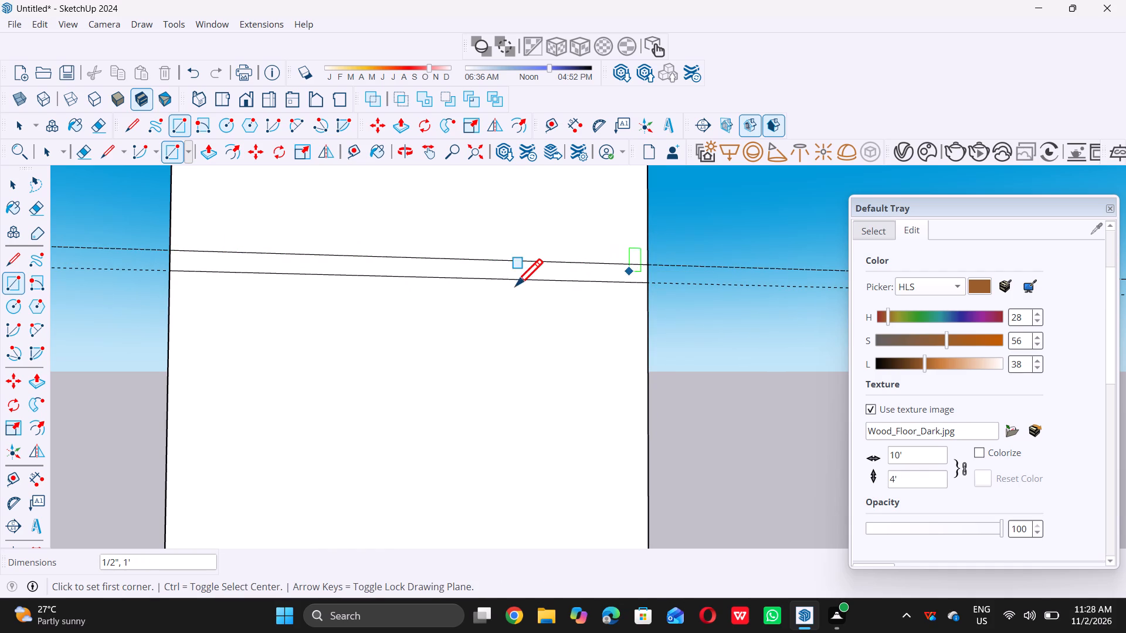
Draw a 1/2" by 1' rectangle across the left upright between the second pair of guides from the top.
scroll(483, 290, down, 20)
scroll(483, 290, down, 5)
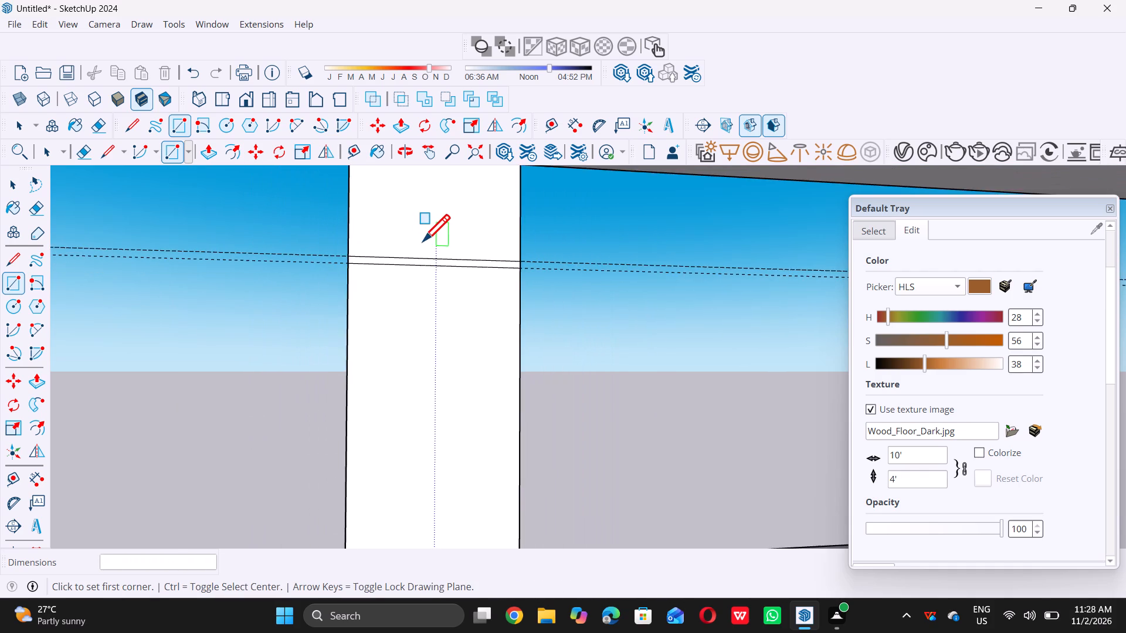
scroll(423, 241, down, 16)
scroll(442, 348, up, 5)
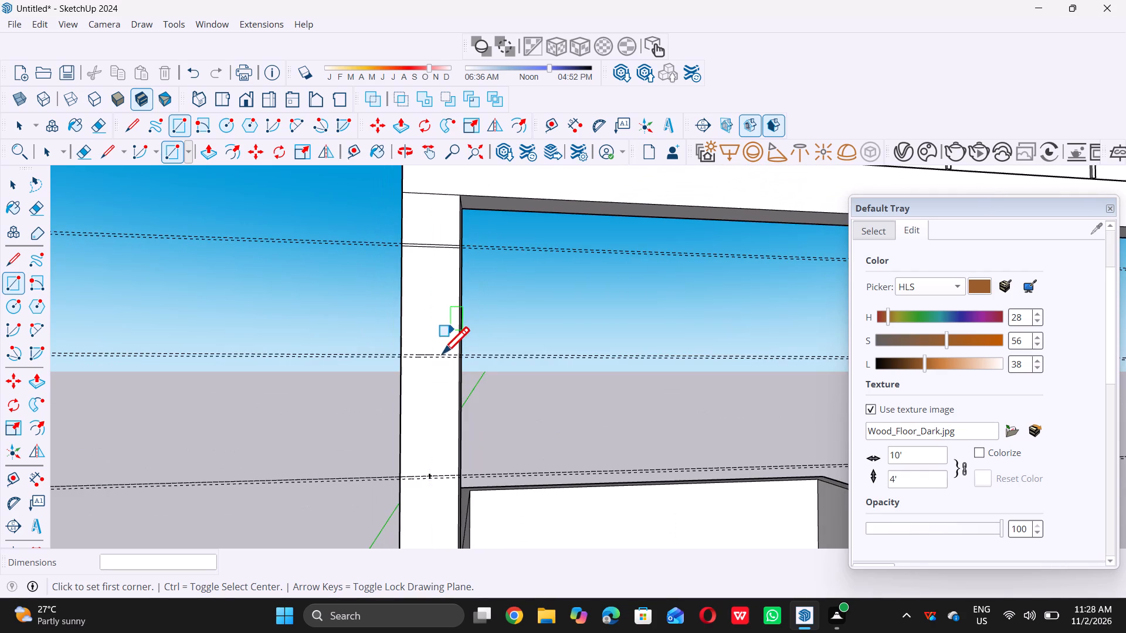
scroll(434, 369, up, 7)
scroll(366, 373, up, 11)
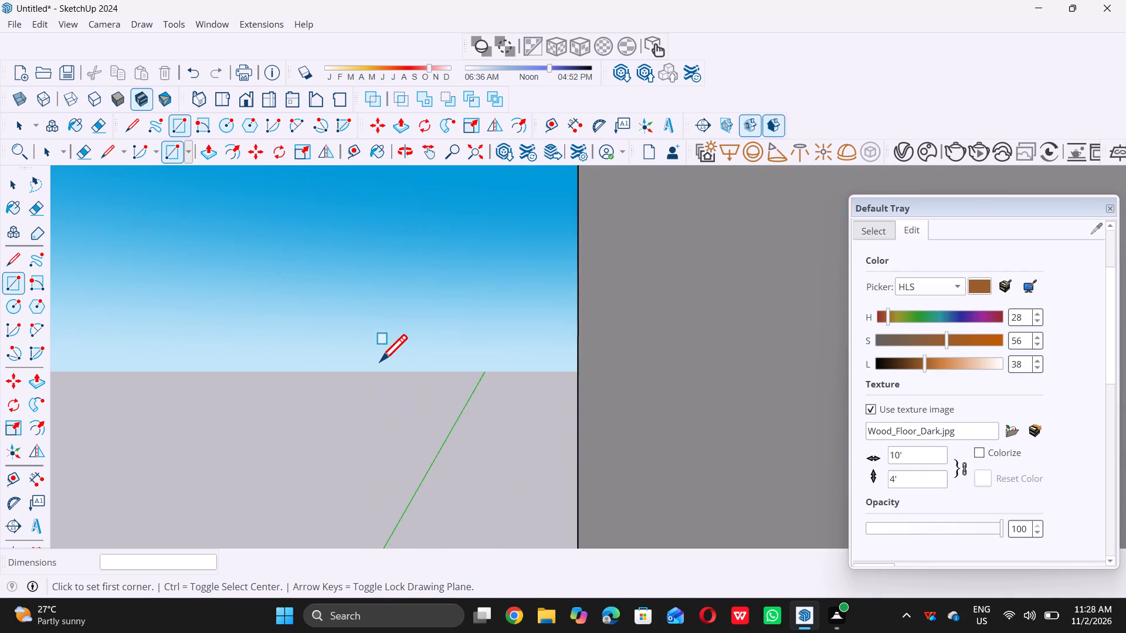
scroll(381, 357, down, 4)
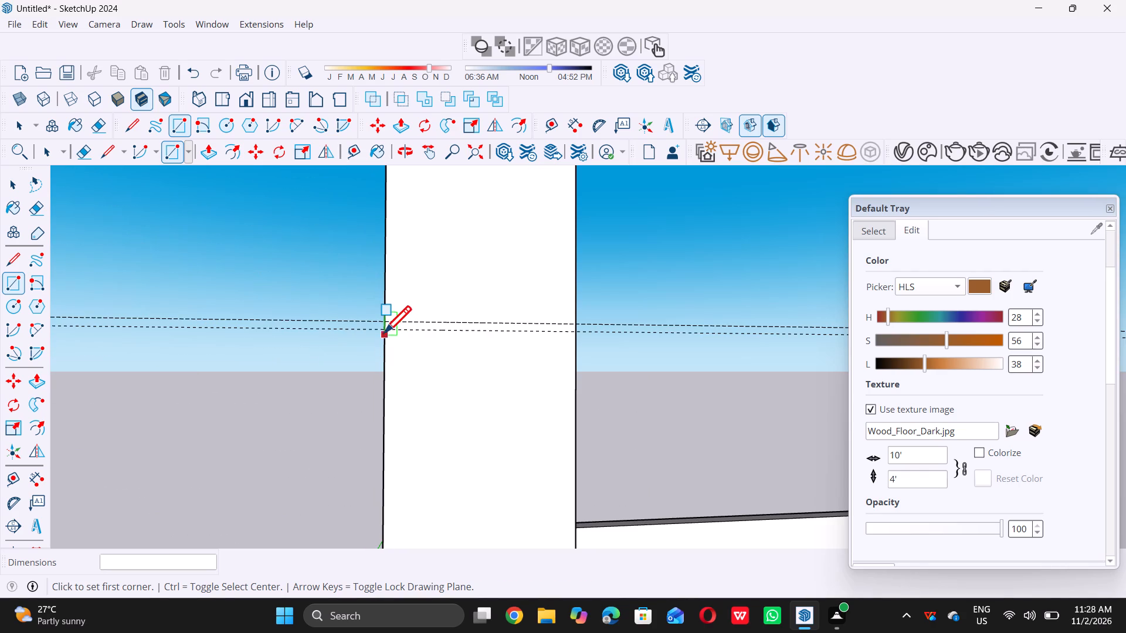
triple_click(383, 330)
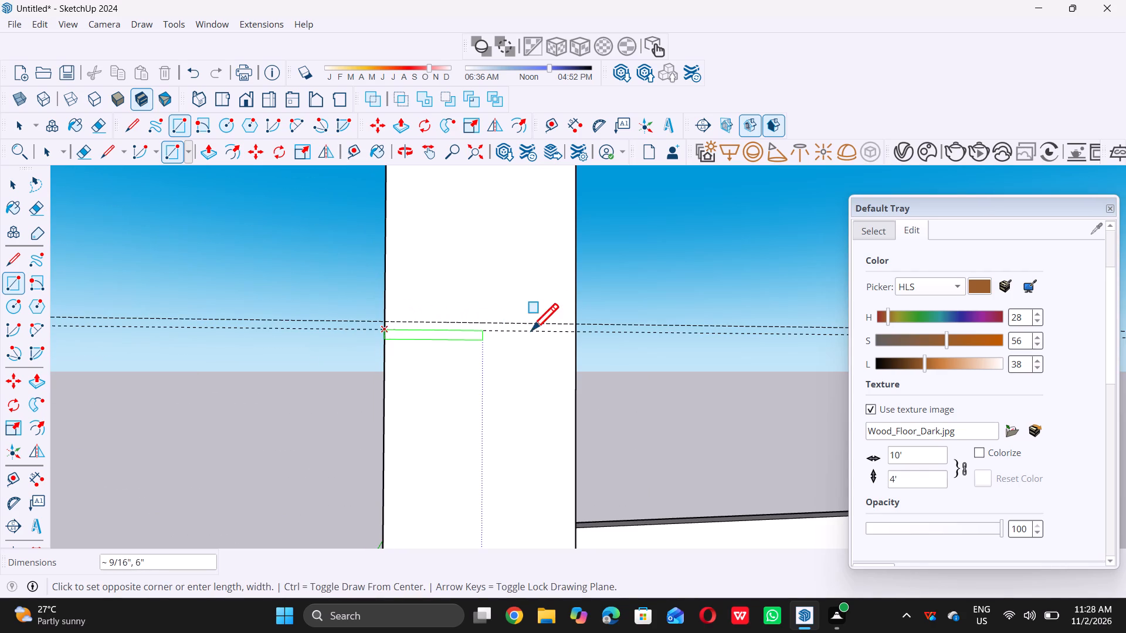
scroll(575, 320, up, 6)
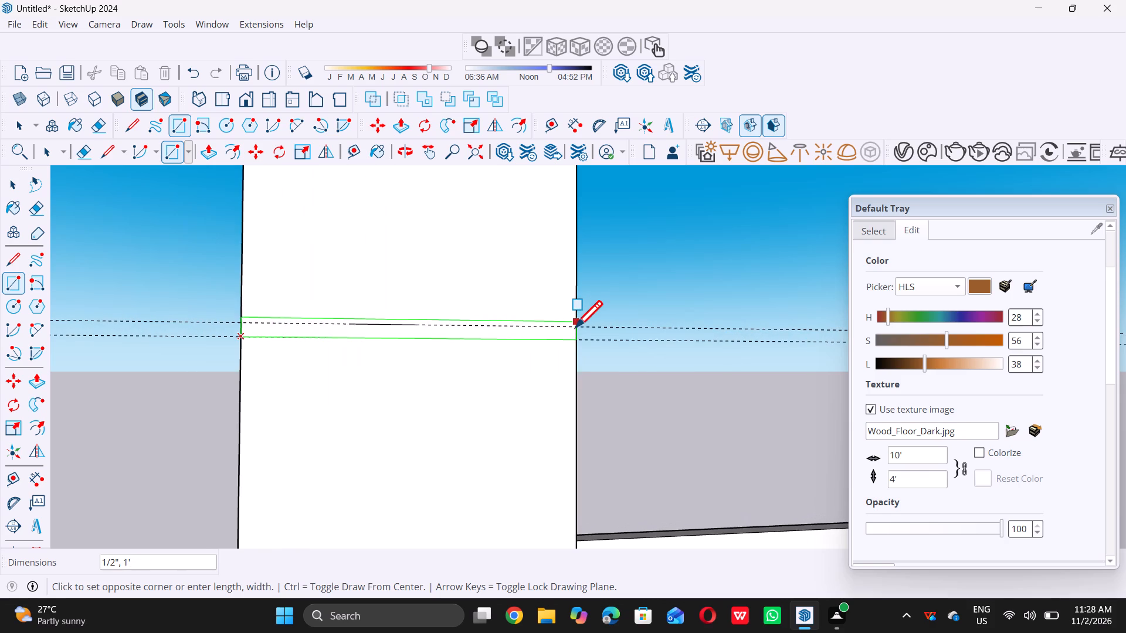
double_click(576, 327)
Draw a 1/2" by 1' rectangle across the left upright between the third pair of guides from the top.
scroll(434, 298, down, 7)
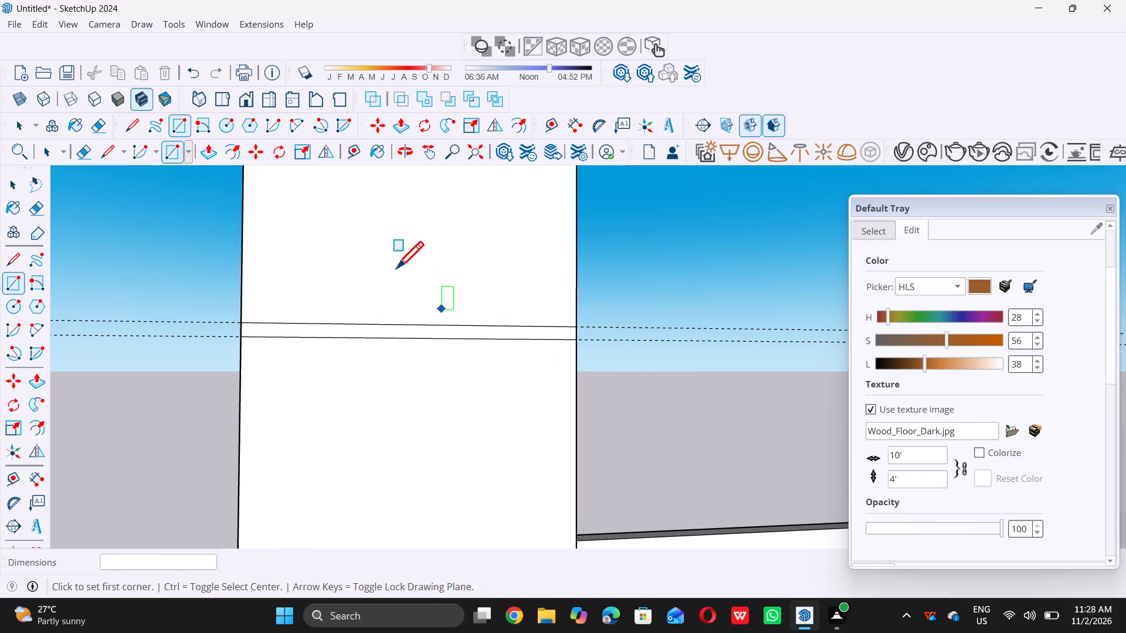
scroll(396, 268, down, 20)
scroll(396, 268, down, 5)
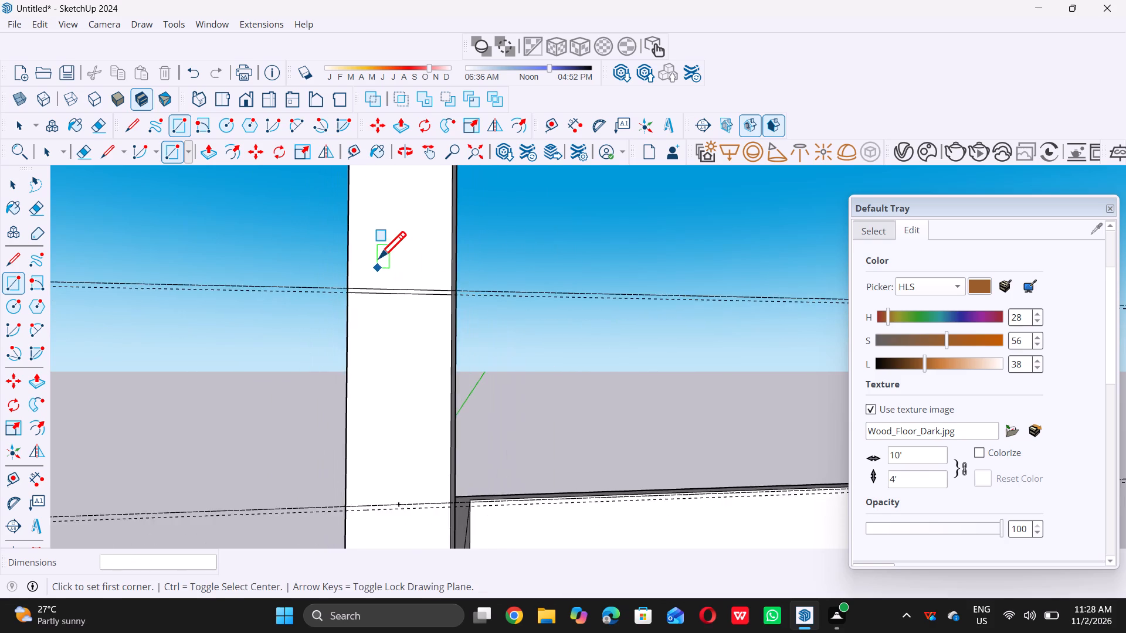
scroll(379, 258, down, 15)
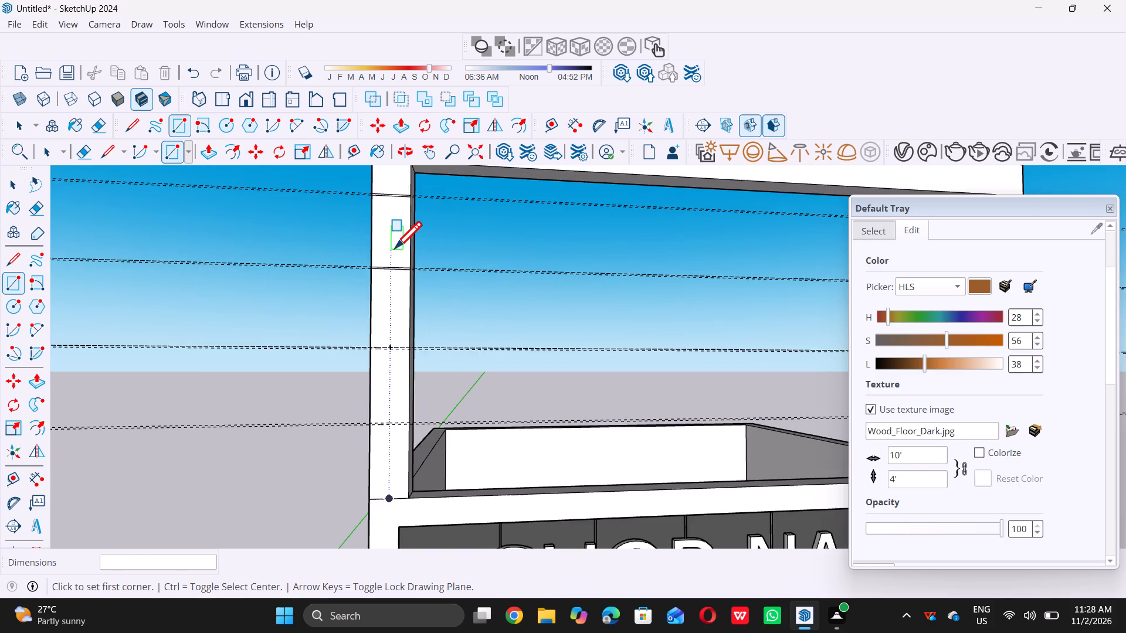
scroll(394, 337, up, 12)
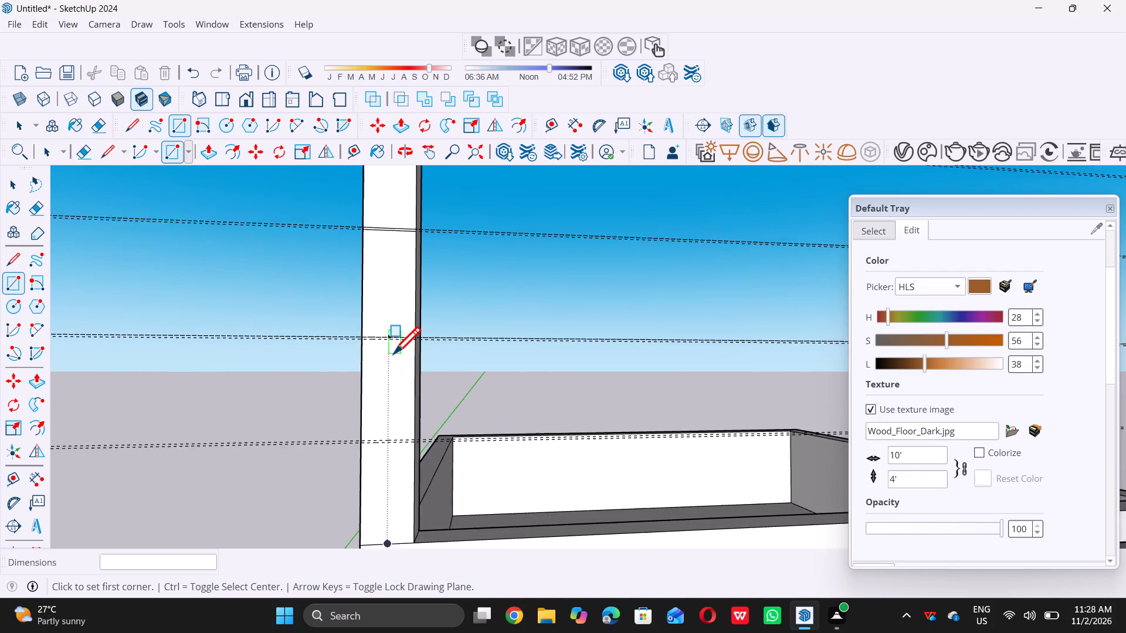
scroll(394, 353, up, 10)
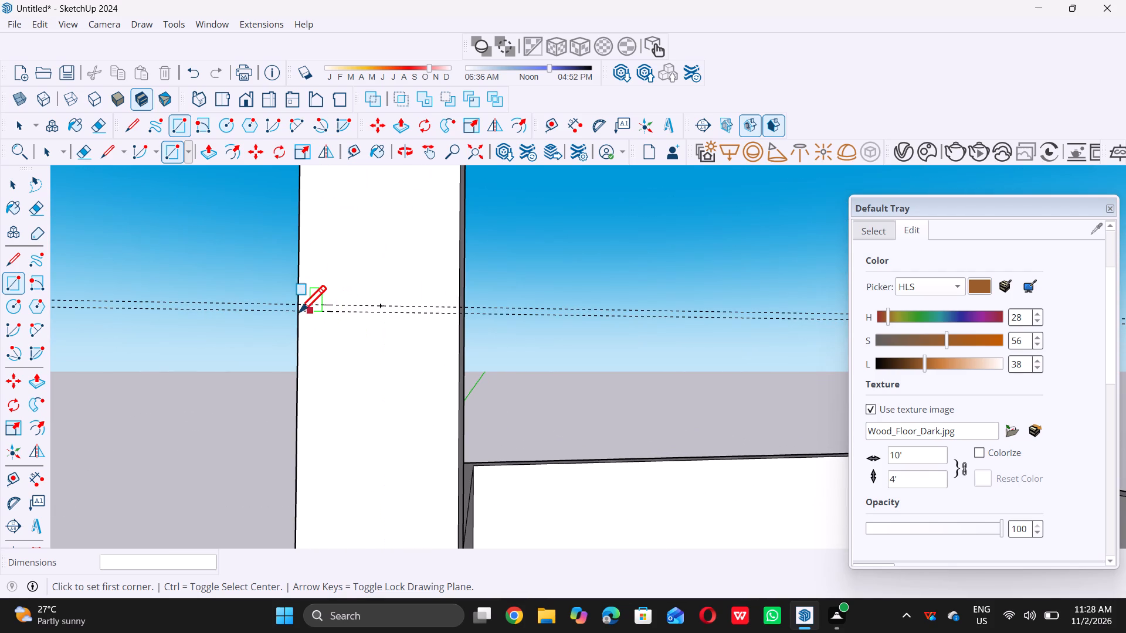
scroll(299, 315, up, 6)
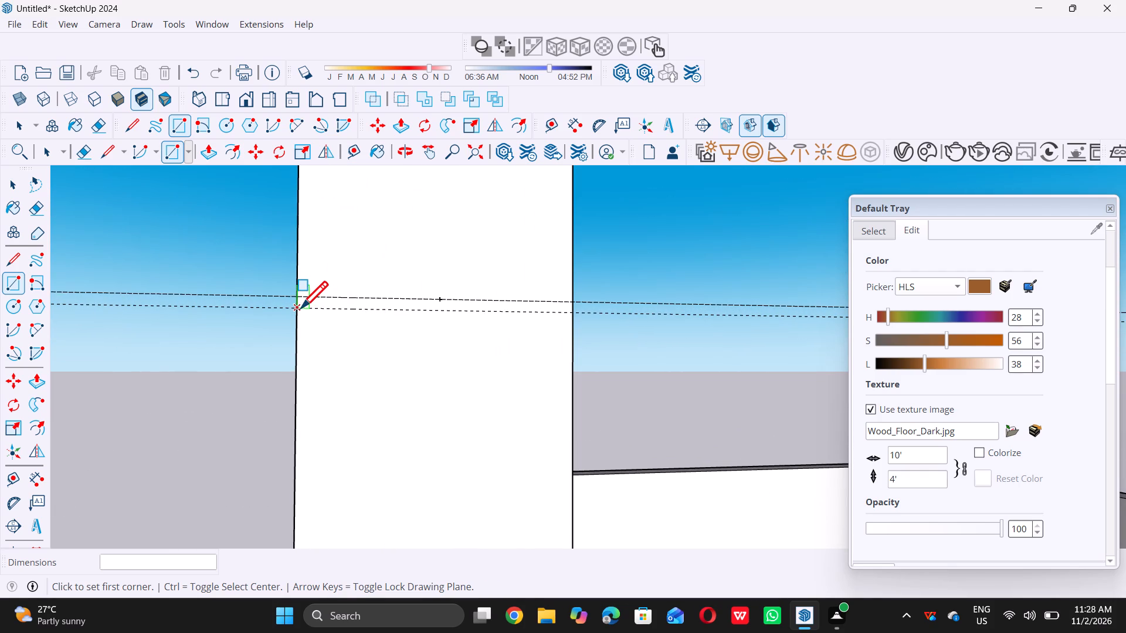
click(301, 307)
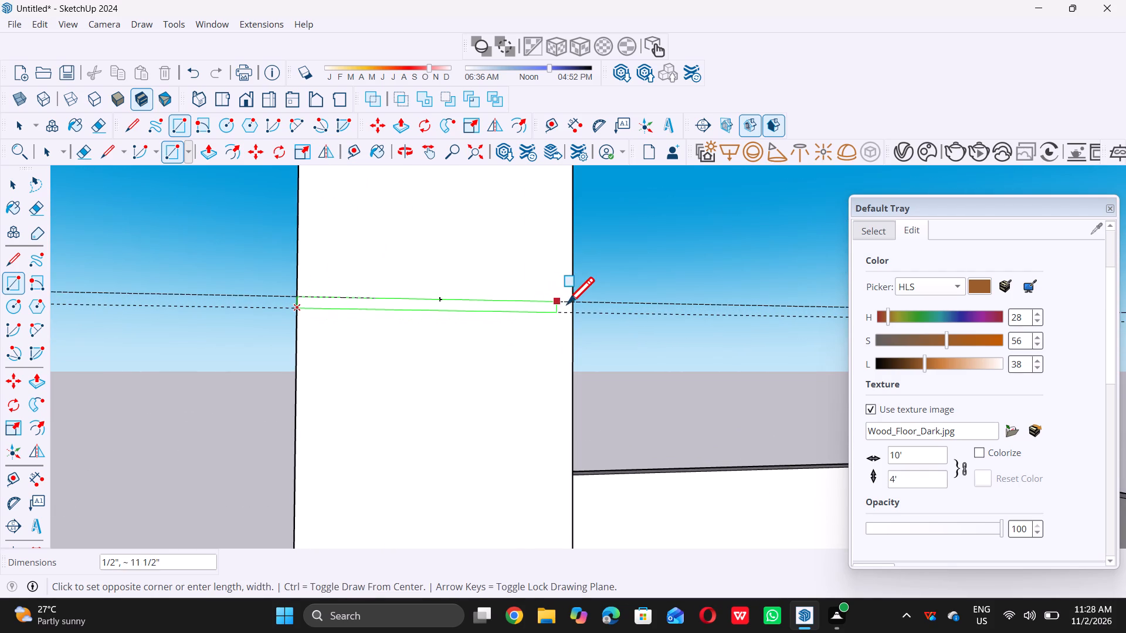
double_click(572, 300)
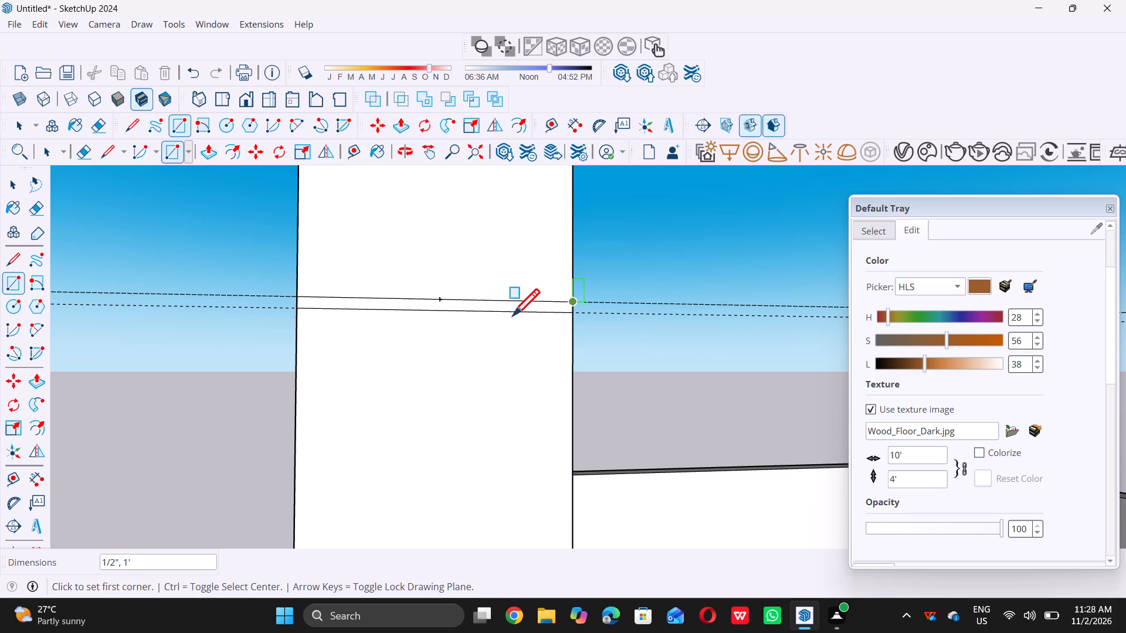
Draw a 1/2" by 1' rectangle across the left upright between the lowest pair of guides.
scroll(408, 311, down, 19)
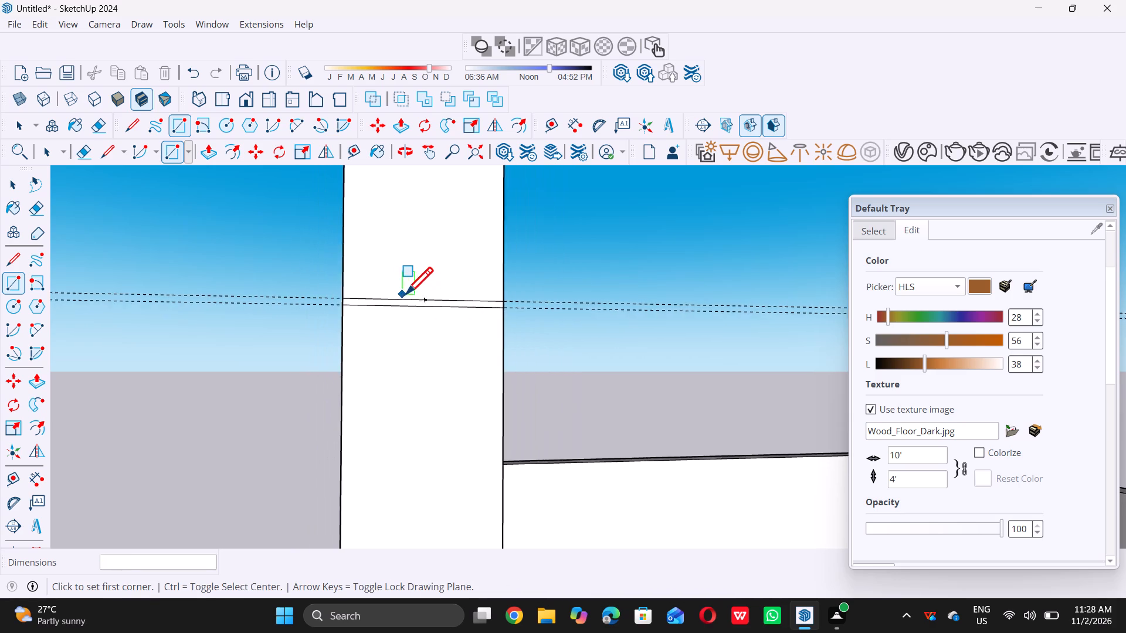
scroll(419, 274, down, 13)
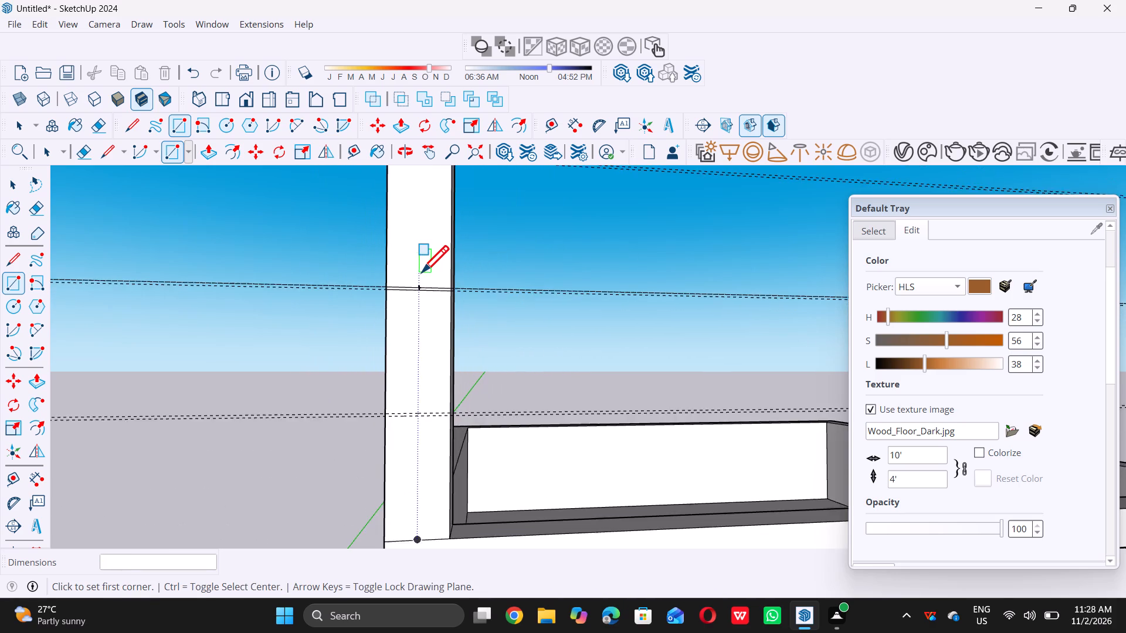
scroll(422, 272, down, 10)
scroll(454, 363, up, 6)
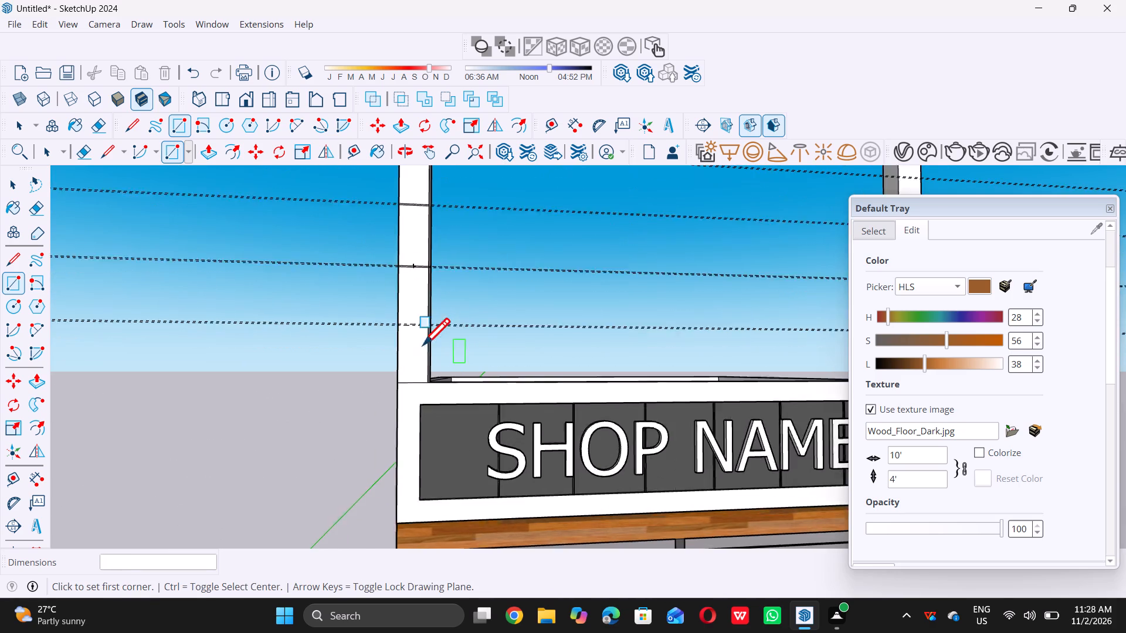
scroll(432, 341, up, 6)
scroll(389, 308, up, 4)
scroll(349, 278, up, 4)
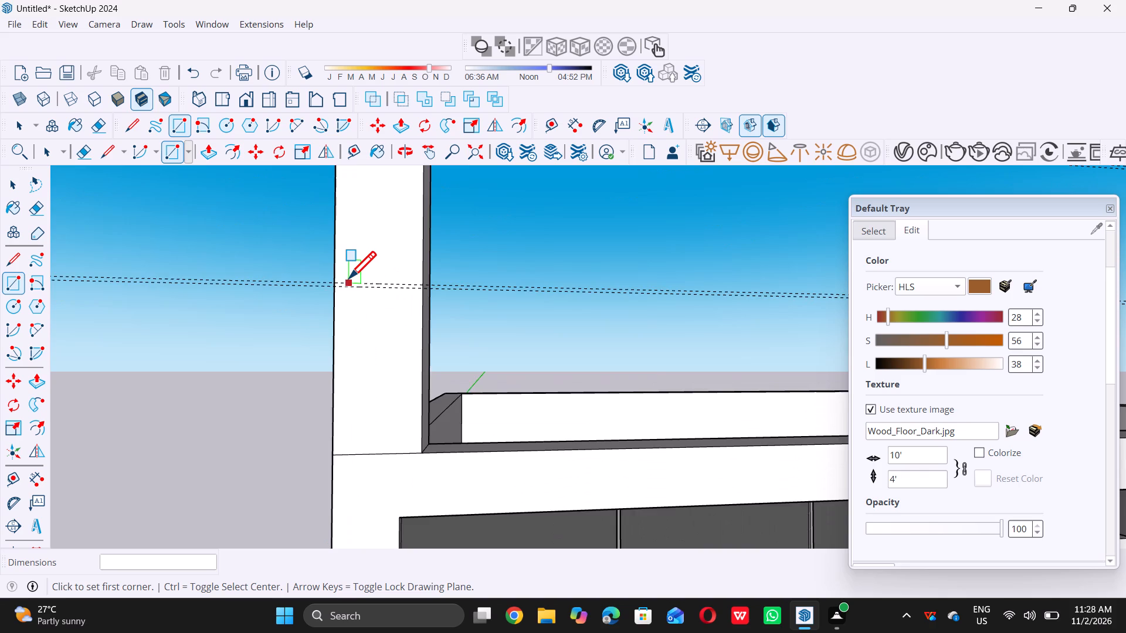
scroll(349, 278, up, 8)
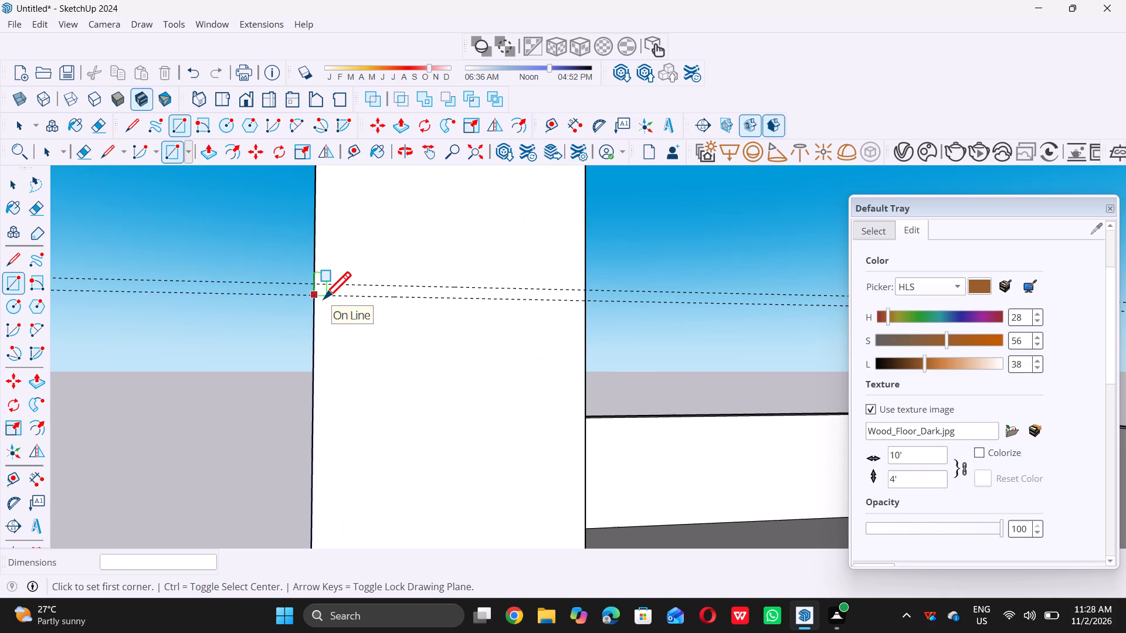
double_click(317, 295)
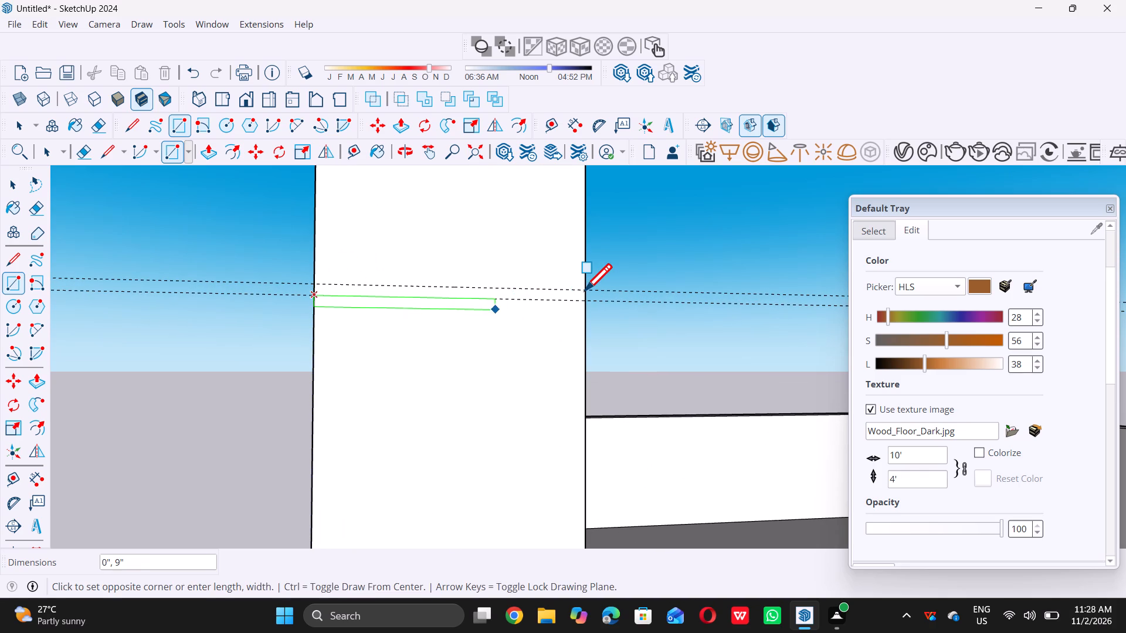
double_click(581, 290)
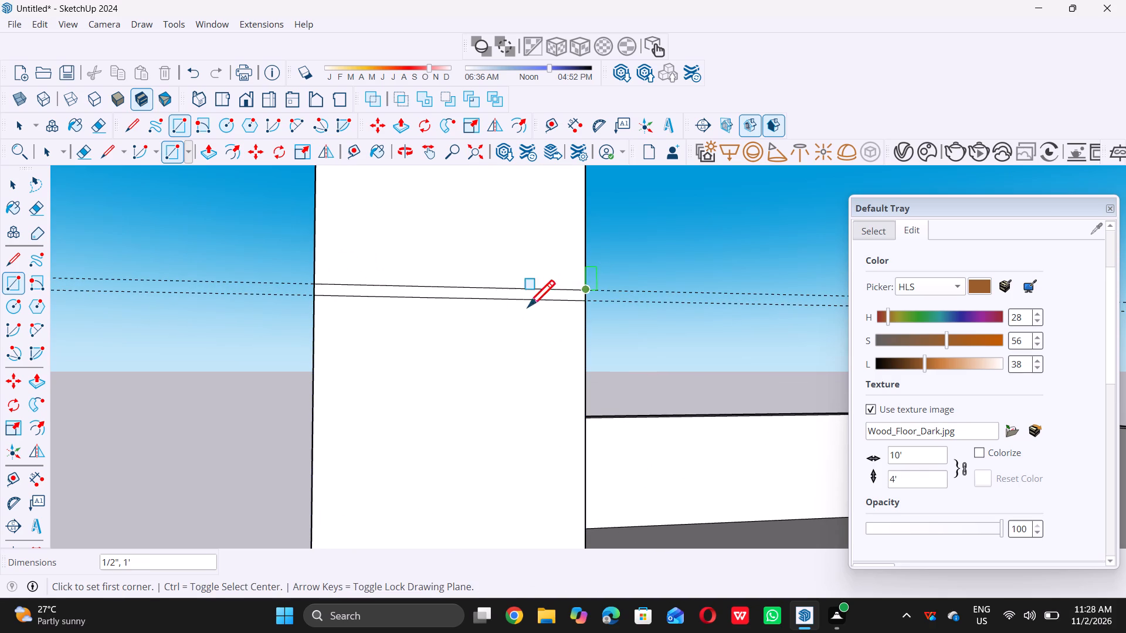
Draw a 1/2" by 1' rectangle across the right upright between the lowest pair of guides.
scroll(489, 321, down, 20)
scroll(489, 321, down, 4)
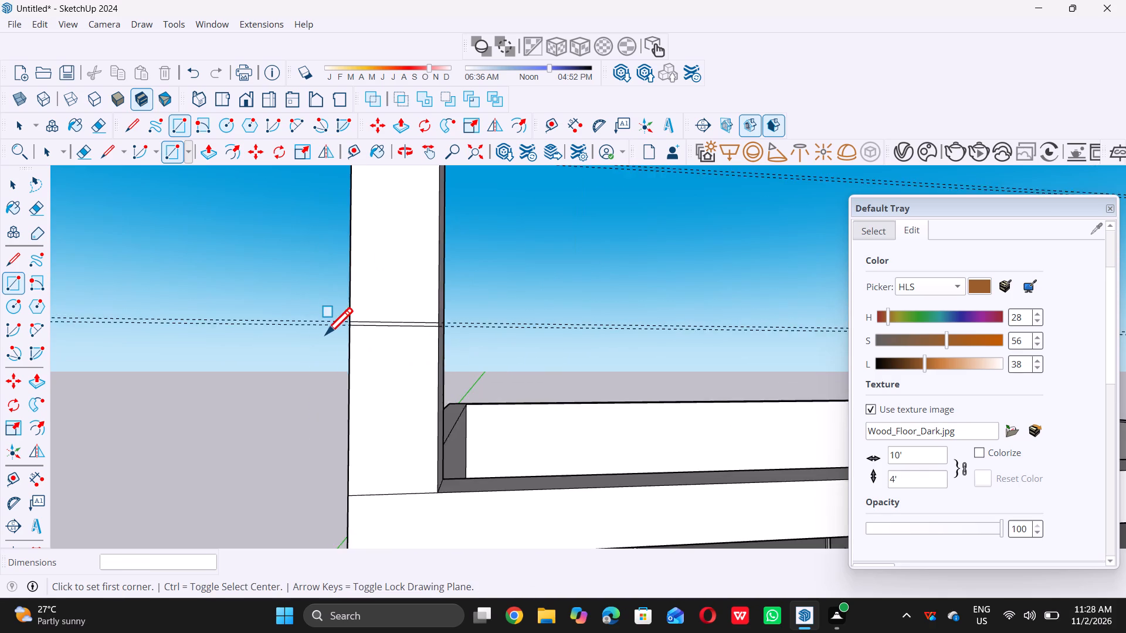
scroll(325, 334, down, 18)
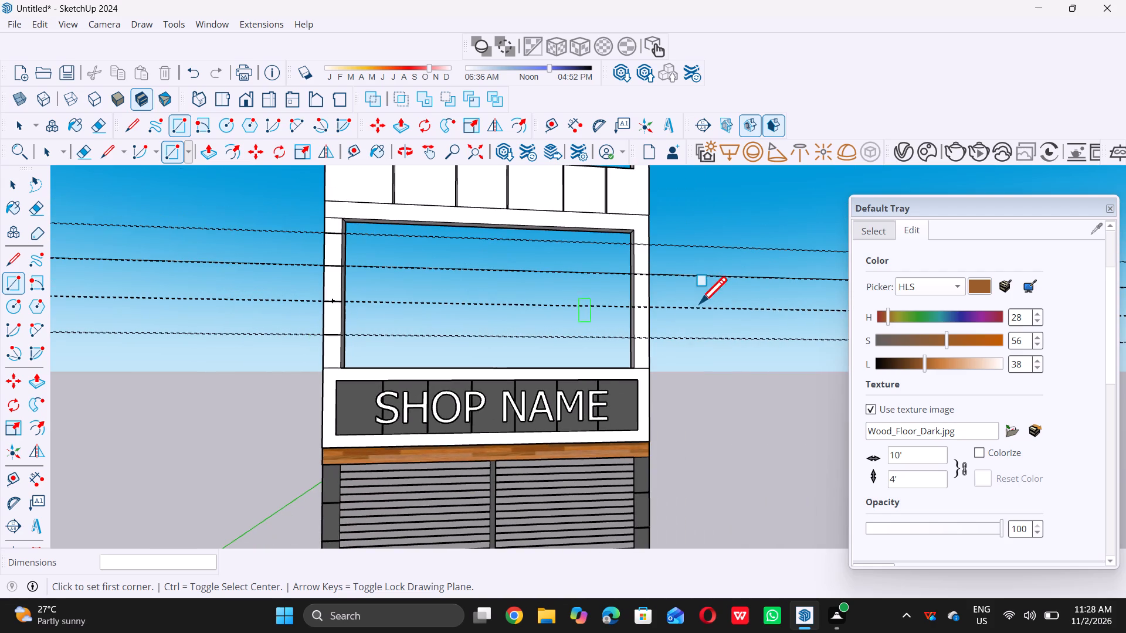
scroll(679, 312, up, 8)
scroll(629, 355, up, 4)
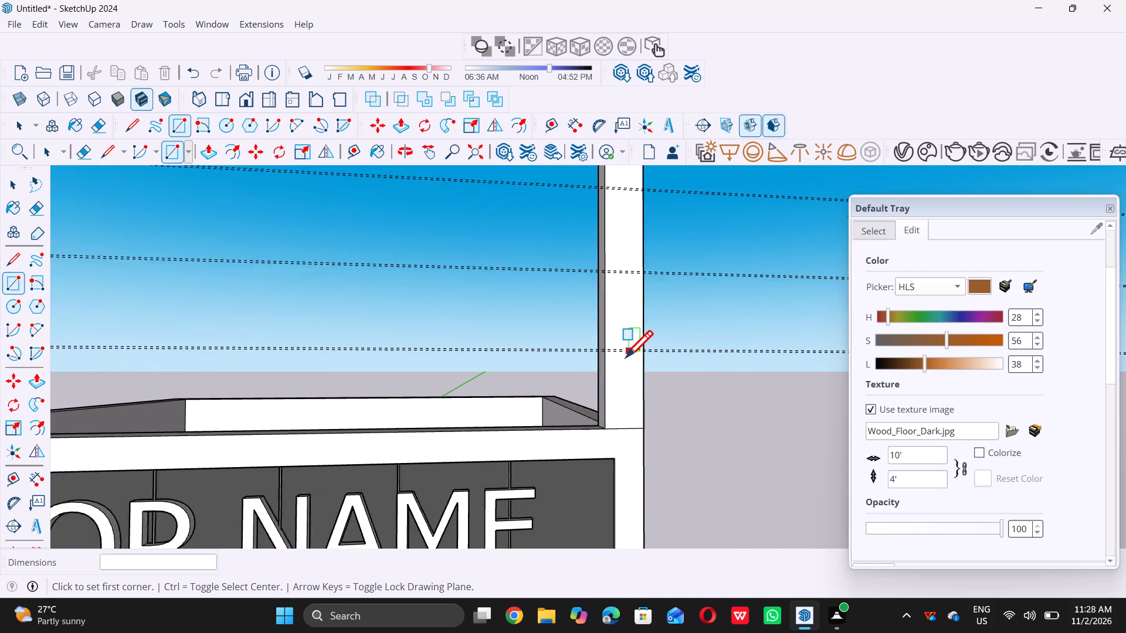
scroll(626, 357, up, 12)
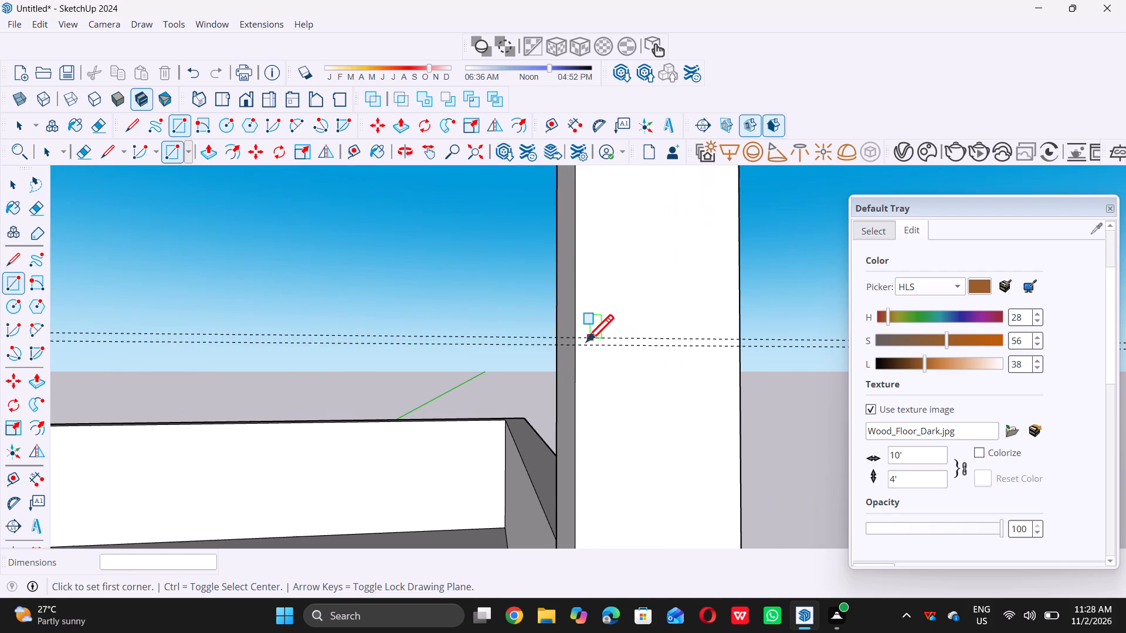
double_click(577, 349)
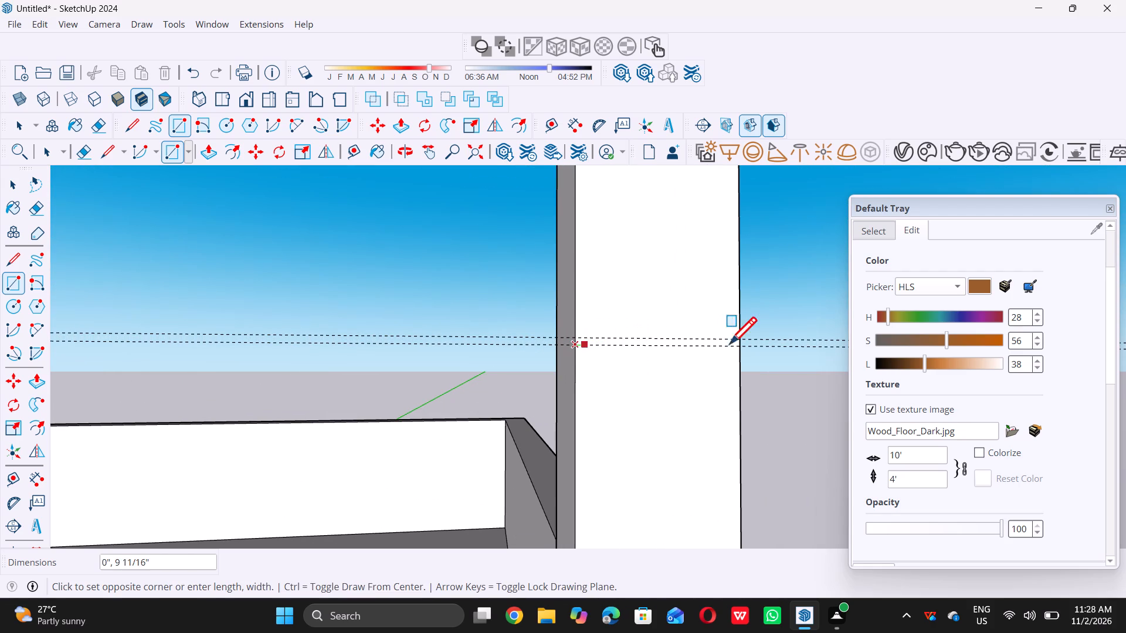
double_click(739, 339)
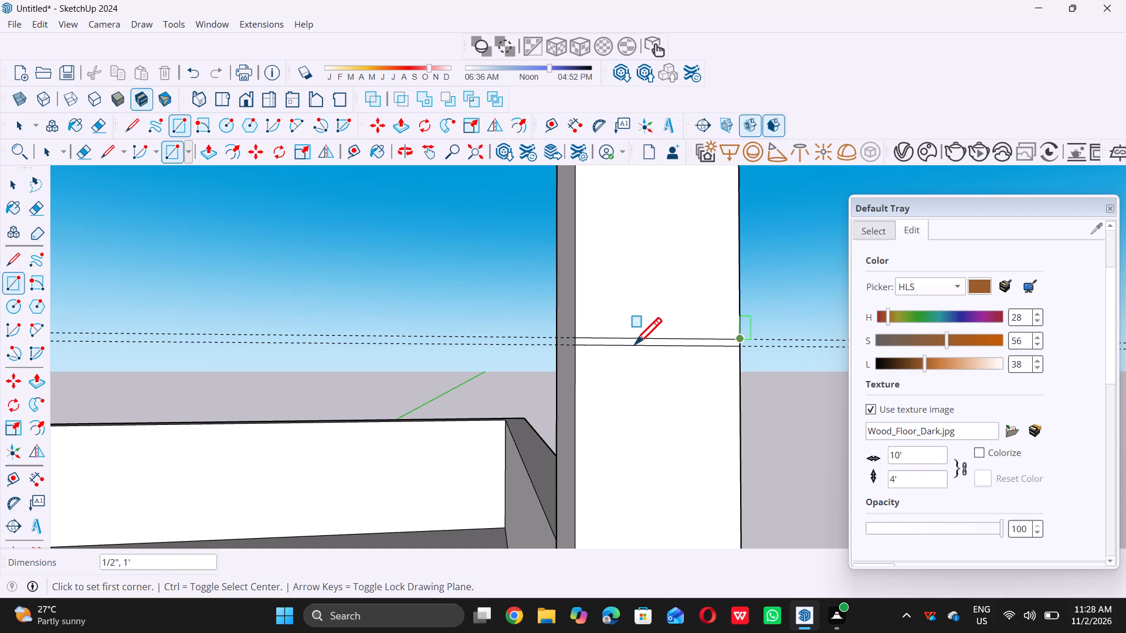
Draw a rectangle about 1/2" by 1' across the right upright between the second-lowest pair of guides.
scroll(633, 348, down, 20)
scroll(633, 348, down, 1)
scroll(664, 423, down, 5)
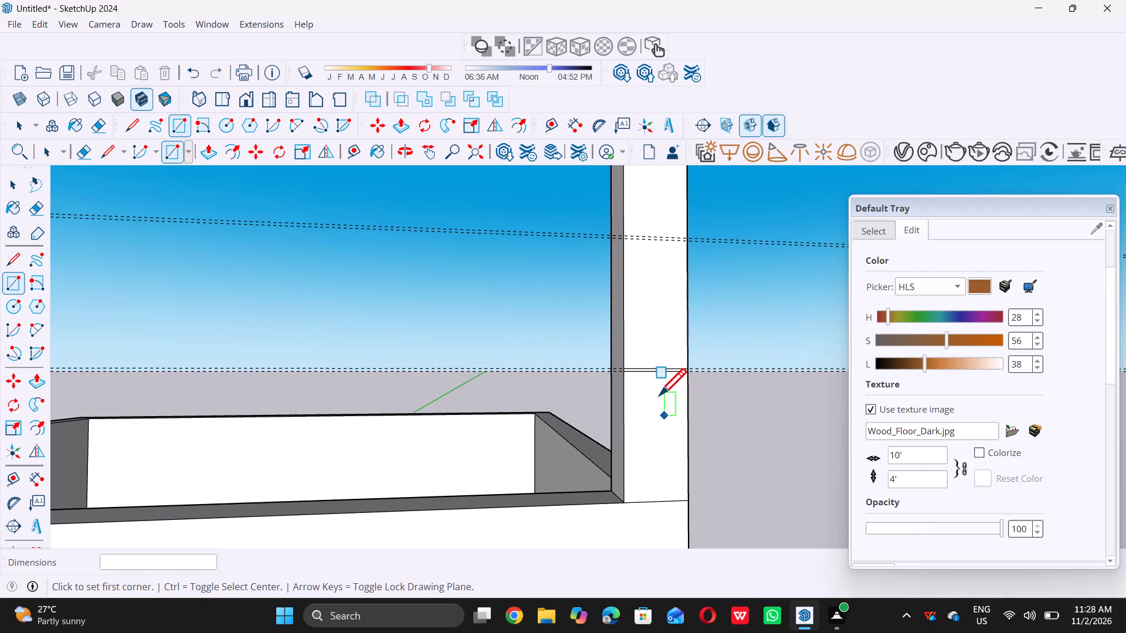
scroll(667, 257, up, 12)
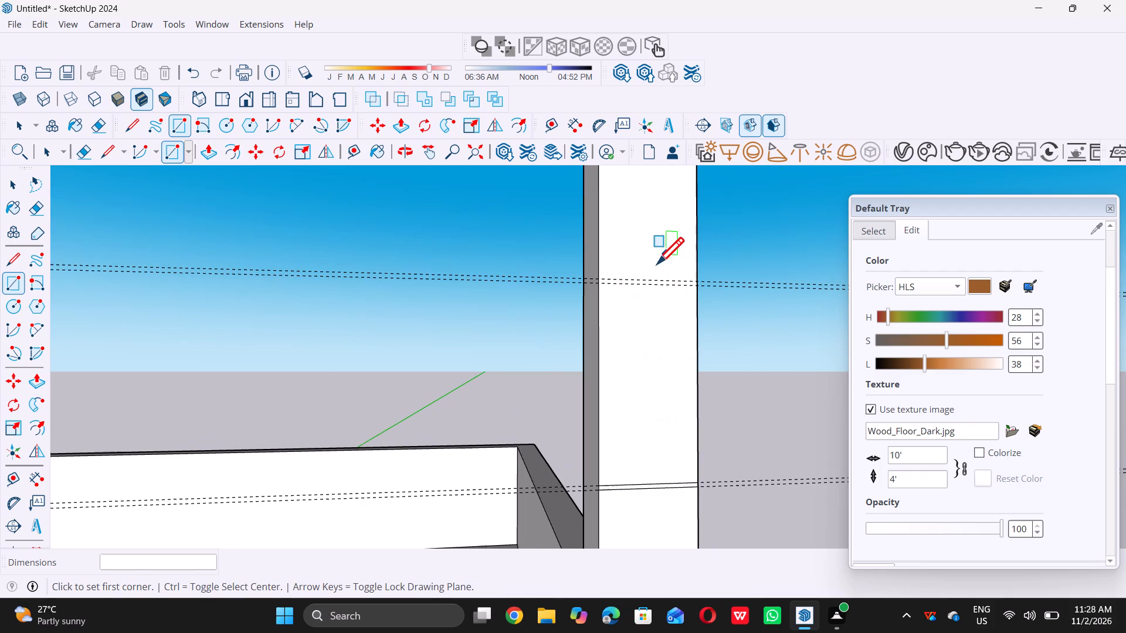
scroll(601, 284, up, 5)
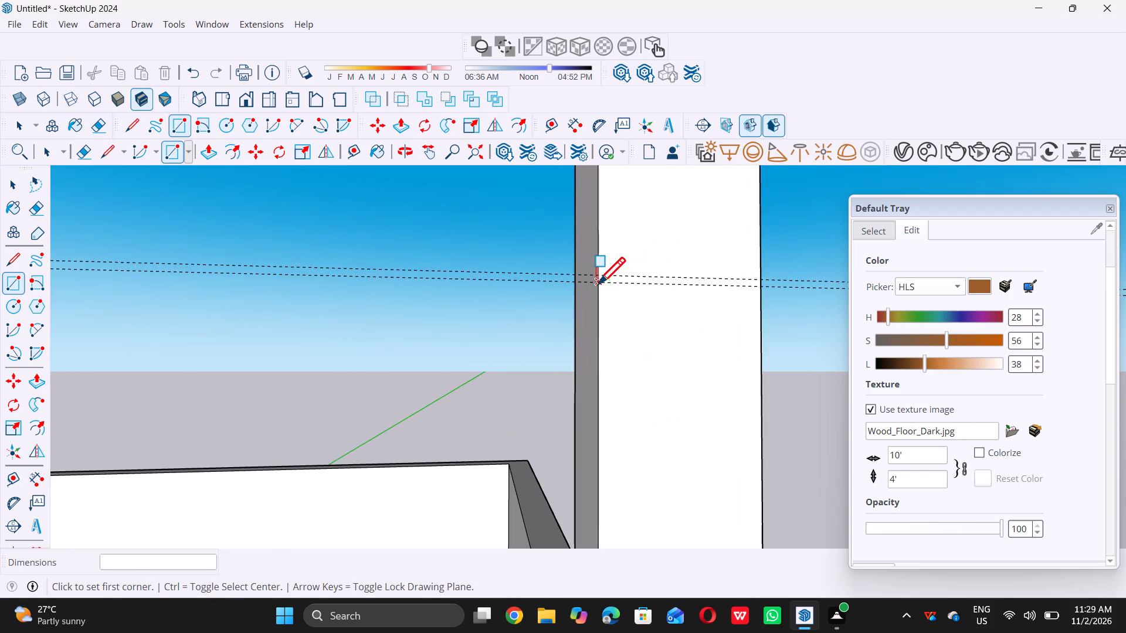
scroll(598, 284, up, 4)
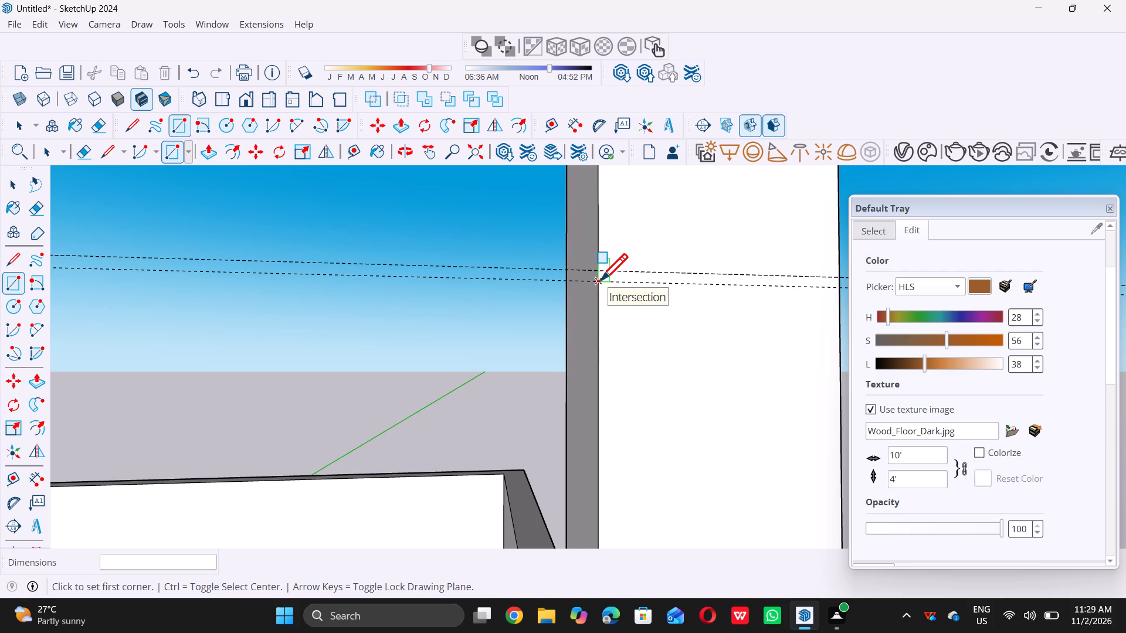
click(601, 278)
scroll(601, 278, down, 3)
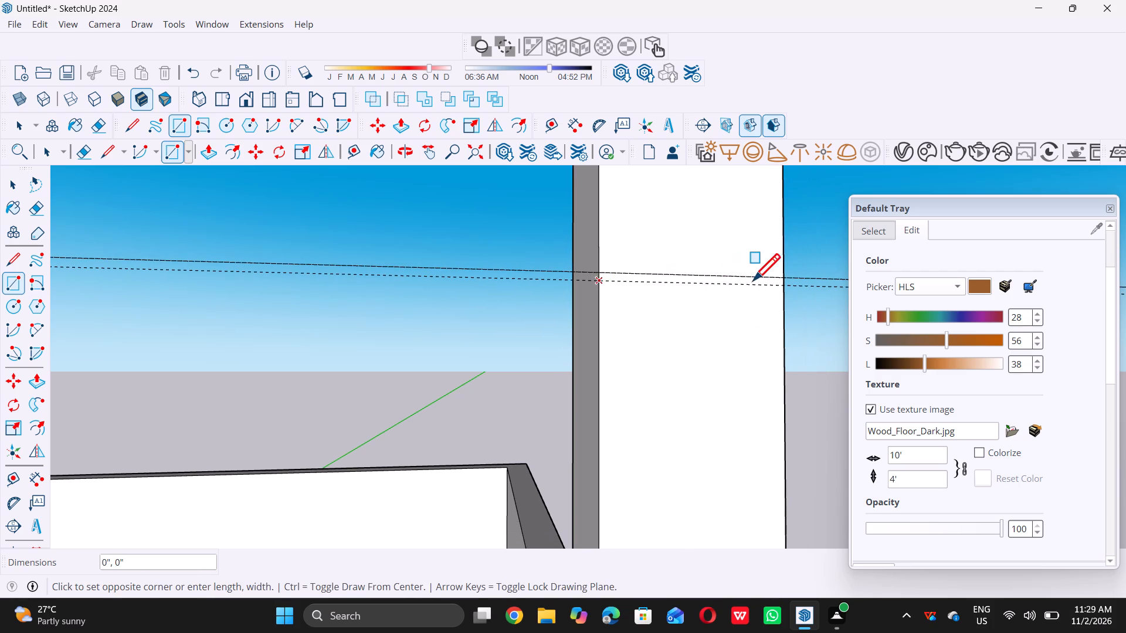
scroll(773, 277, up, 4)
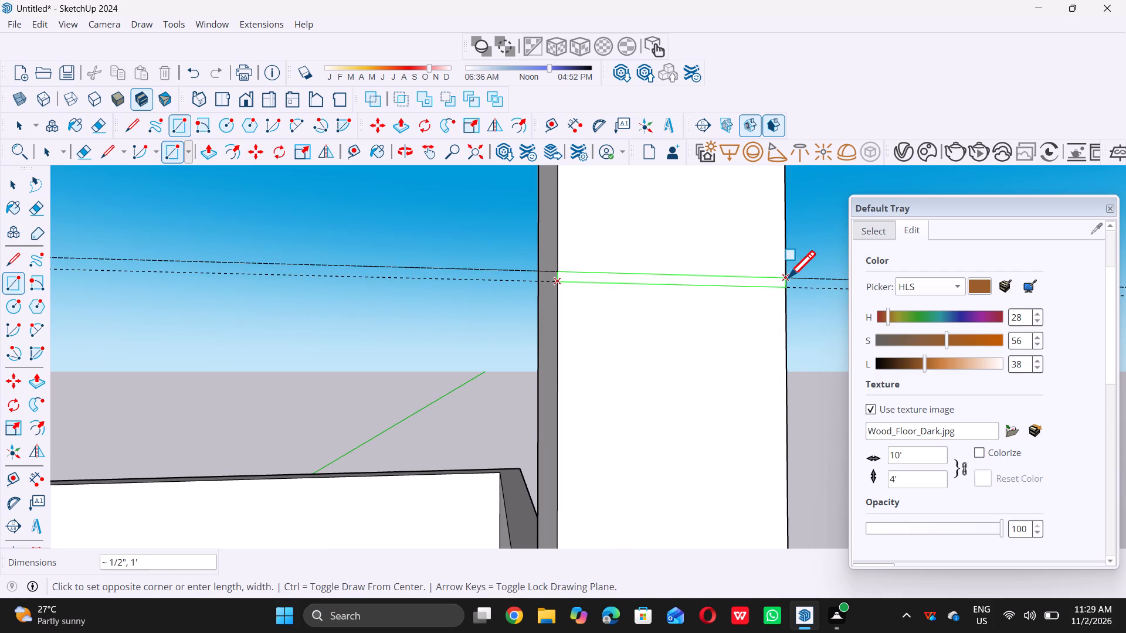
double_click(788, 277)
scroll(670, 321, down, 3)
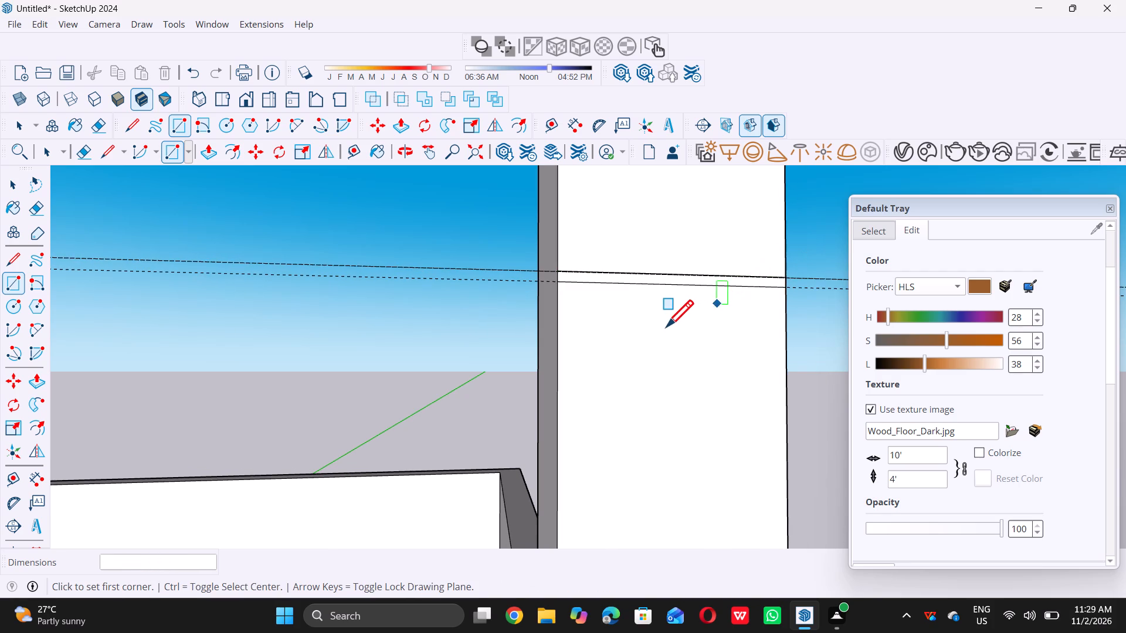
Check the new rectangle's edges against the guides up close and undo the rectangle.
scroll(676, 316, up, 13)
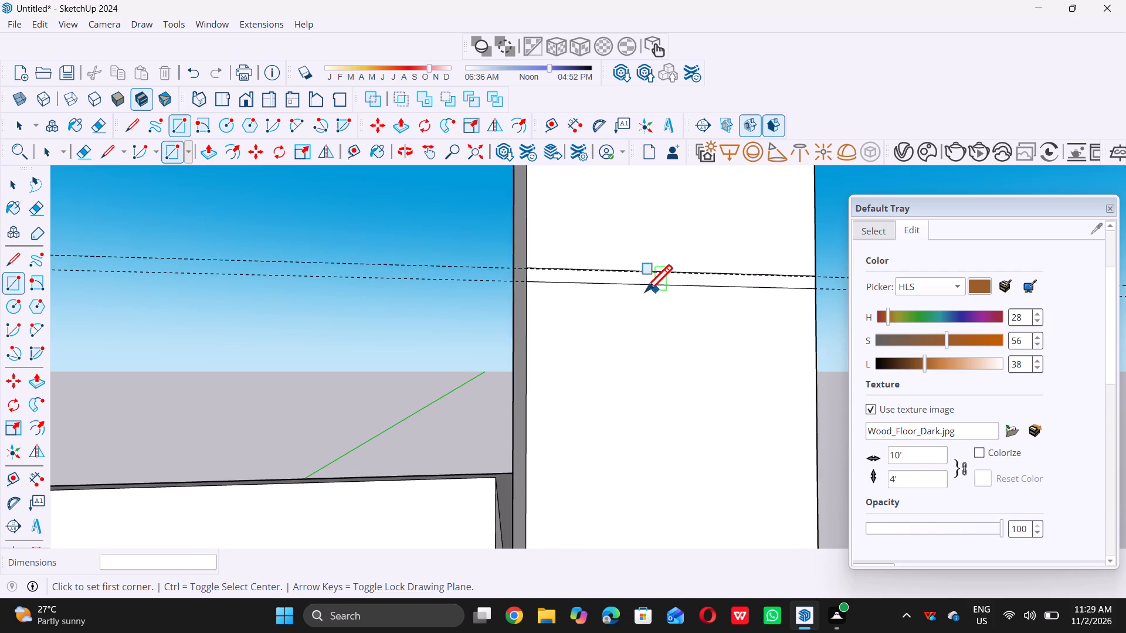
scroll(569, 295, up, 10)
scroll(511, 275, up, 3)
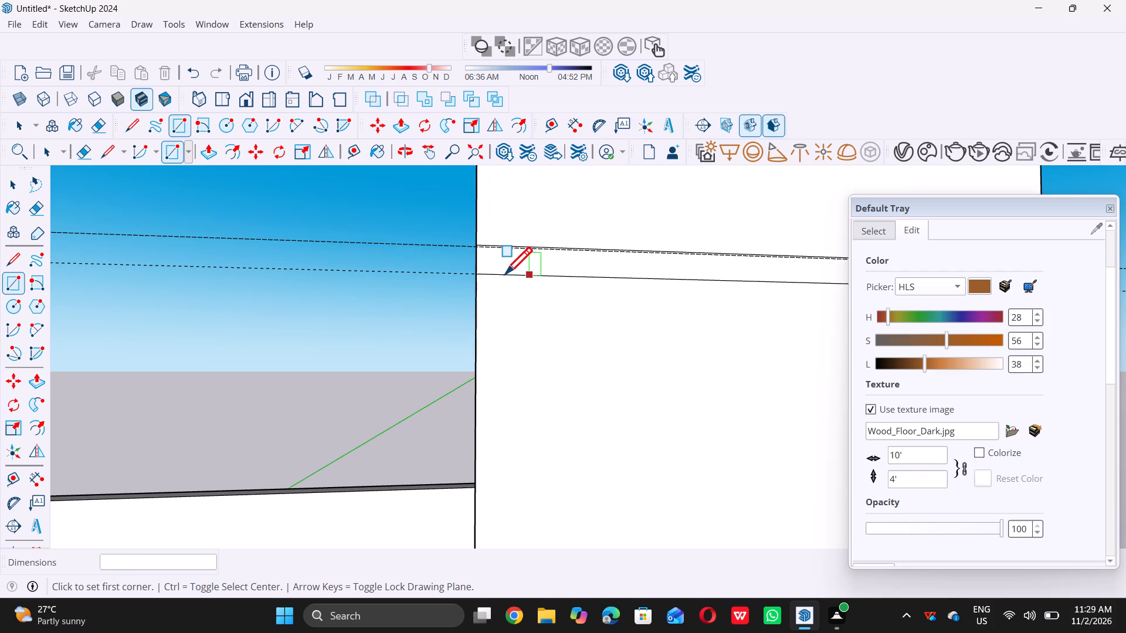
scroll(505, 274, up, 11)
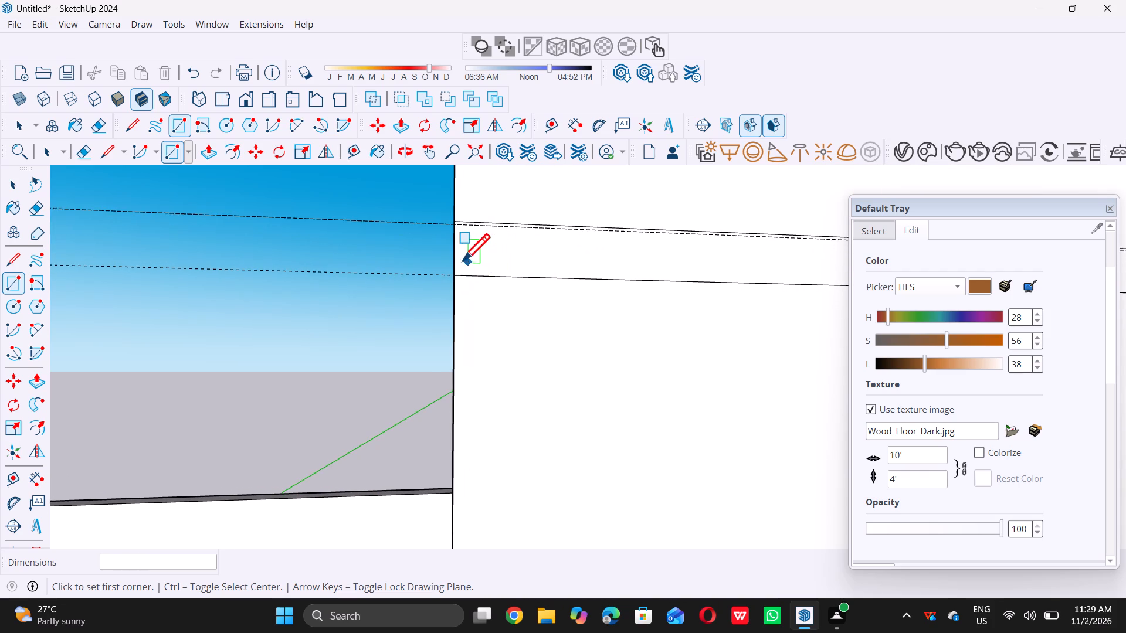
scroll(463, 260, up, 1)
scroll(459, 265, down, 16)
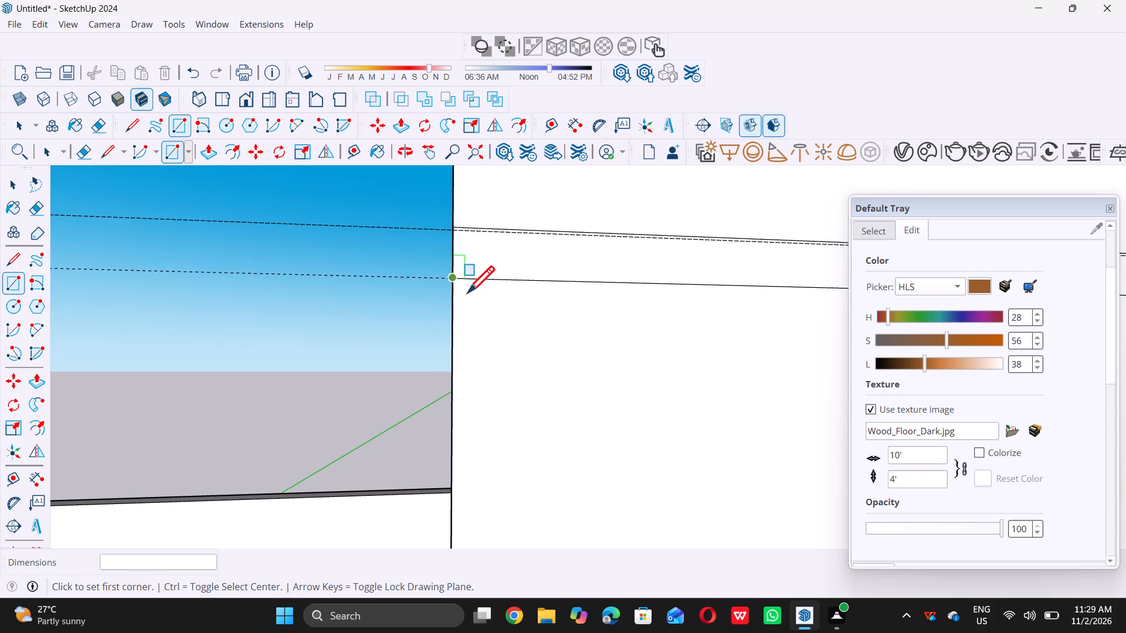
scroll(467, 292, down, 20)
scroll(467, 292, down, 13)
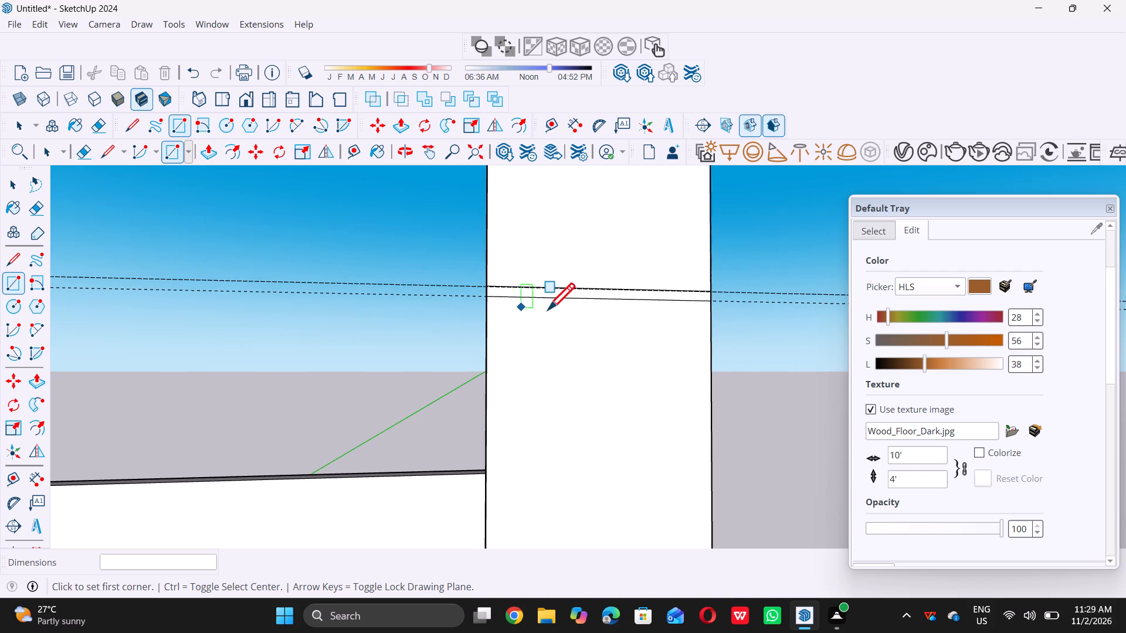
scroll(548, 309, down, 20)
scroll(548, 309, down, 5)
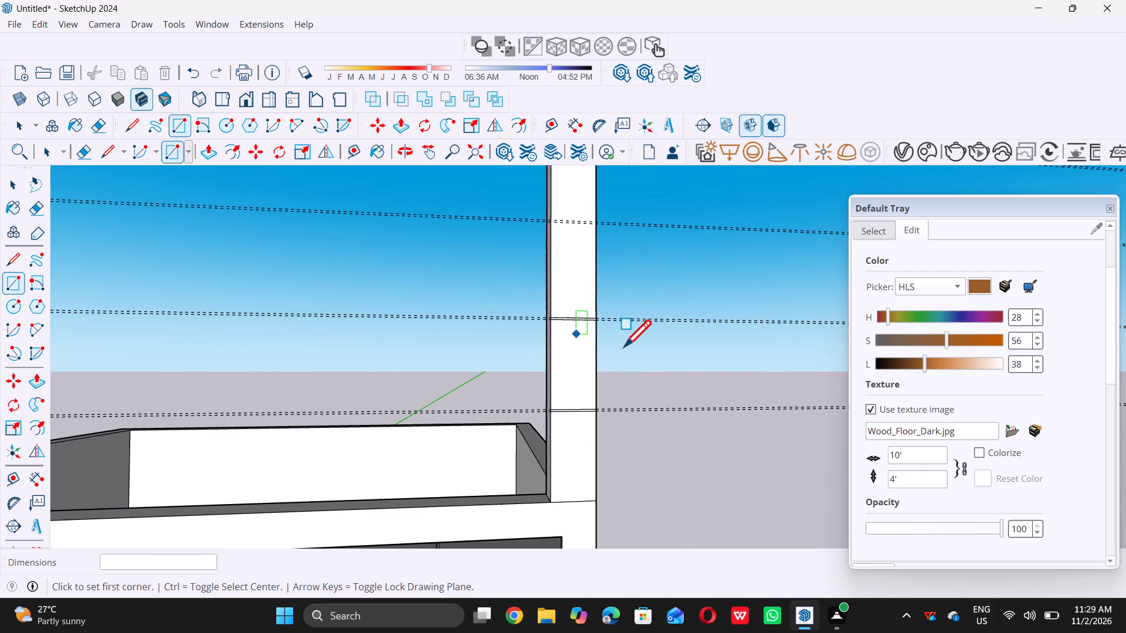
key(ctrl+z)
Redraw the 1' wide strip rectangle across the right upright, snapping its corners to the second-lowest pair of guides.
scroll(568, 324, up, 9)
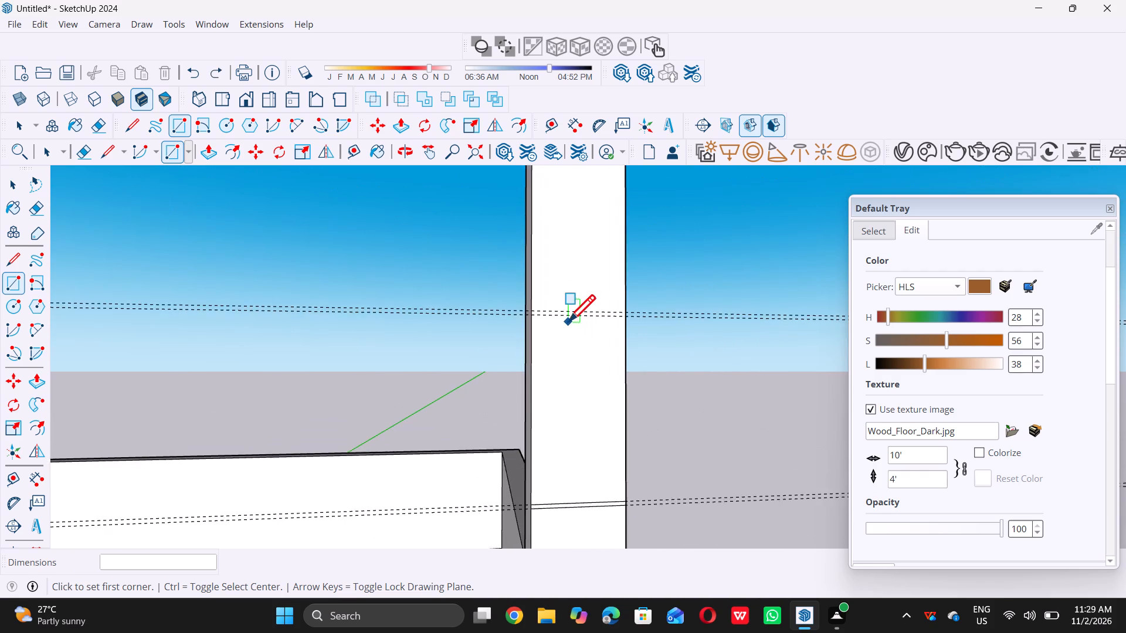
scroll(568, 321, up, 15)
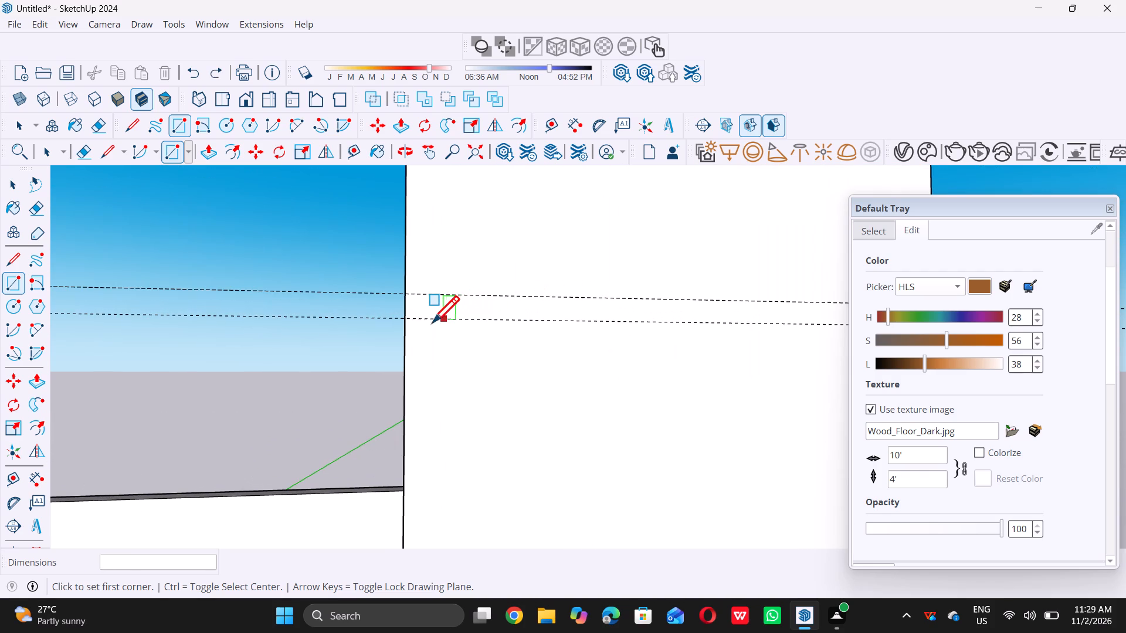
click(409, 317)
scroll(409, 317, down, 6)
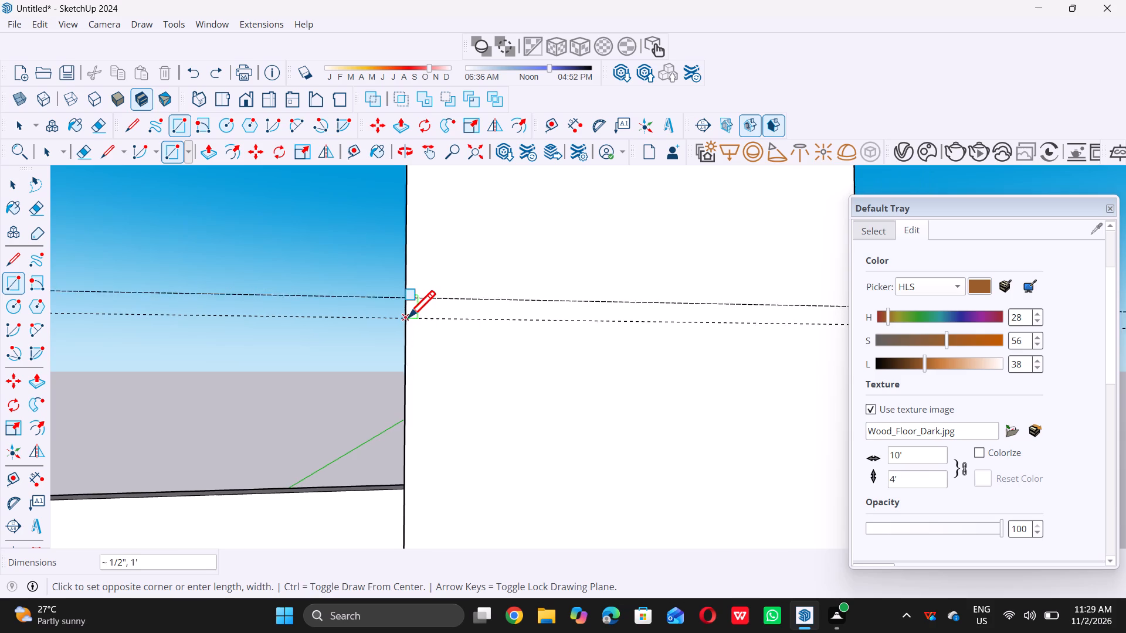
scroll(408, 317, down, 2)
scroll(639, 312, up, 3)
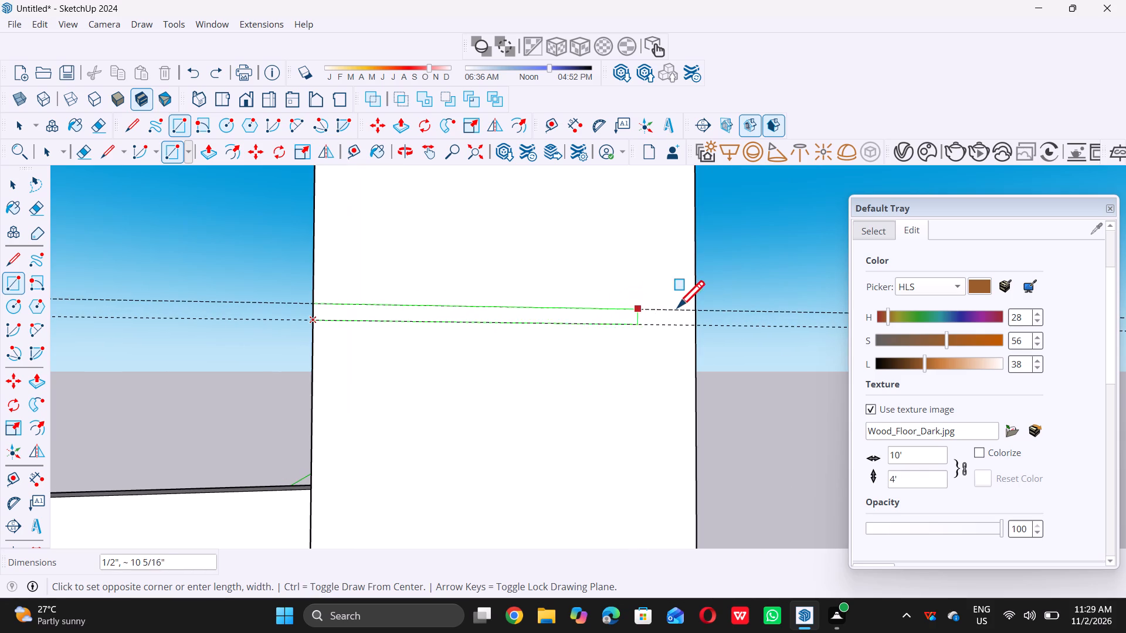
scroll(683, 307, up, 5)
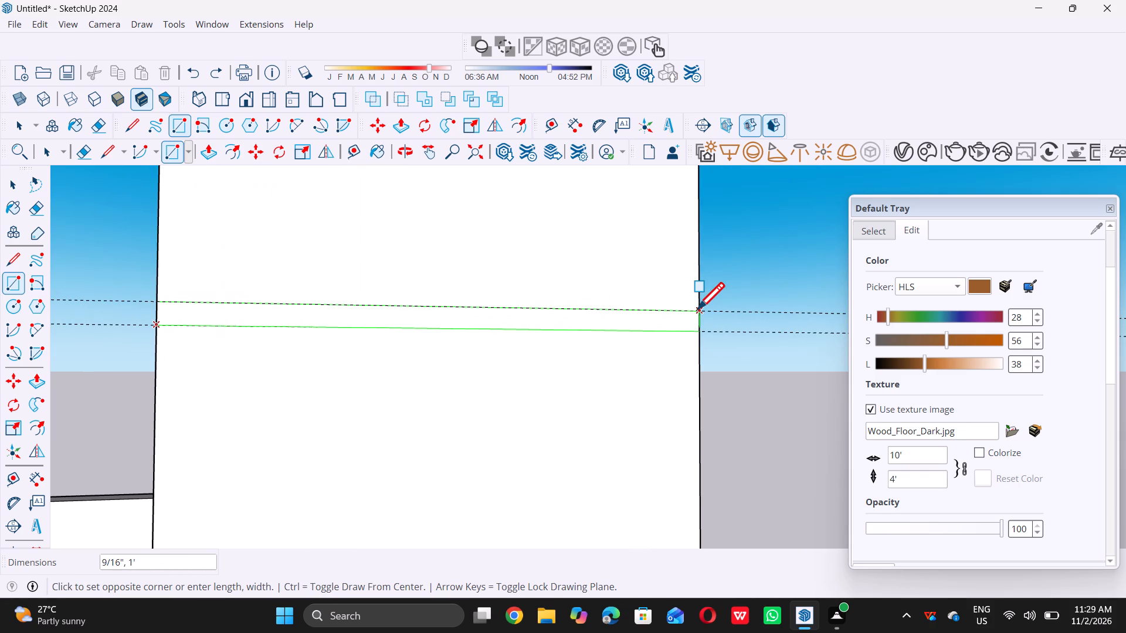
triple_click(697, 310)
Draw a 1/2" by 1' rectangle across the right upright between the third-lowest pair of guides.
scroll(644, 331, down, 10)
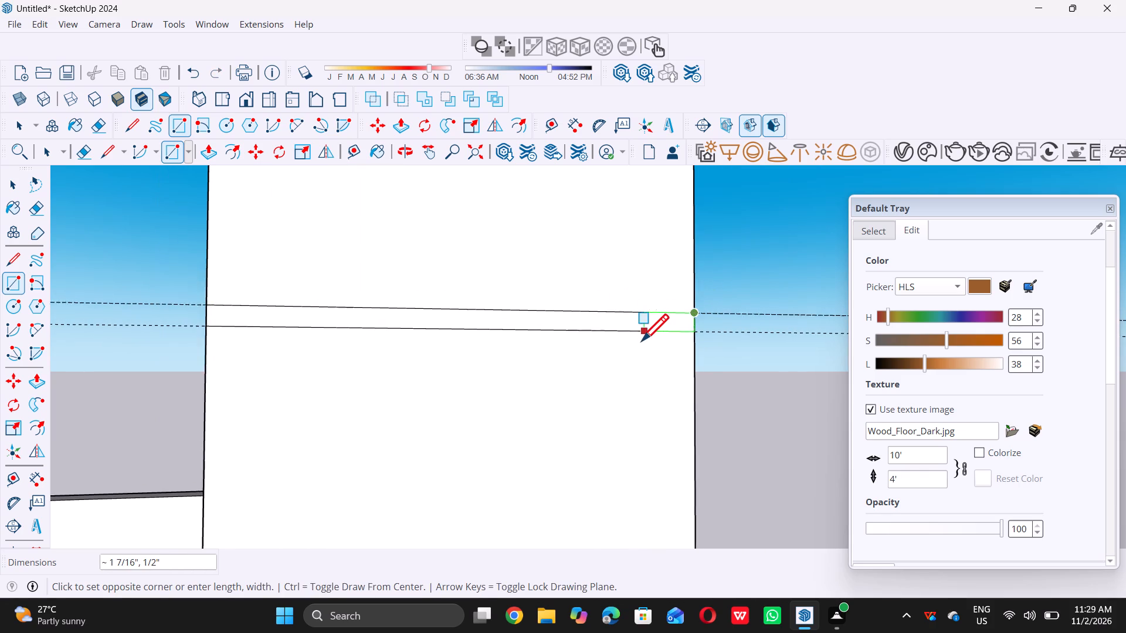
scroll(642, 341, down, 20)
scroll(642, 341, down, 8)
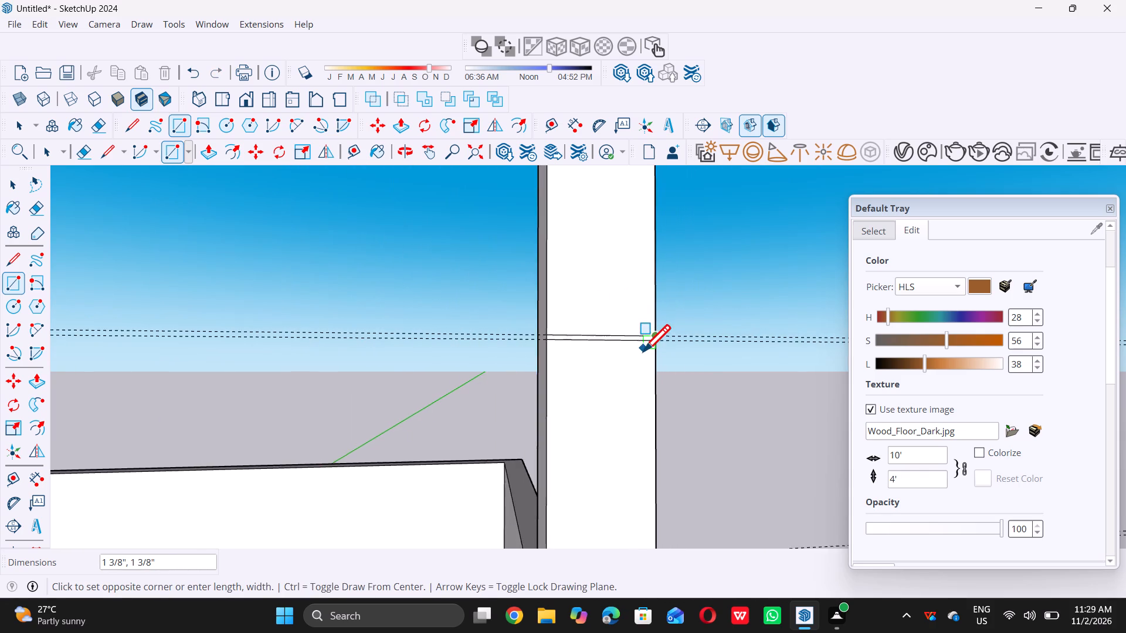
scroll(643, 351, down, 11)
scroll(664, 298, down, 5)
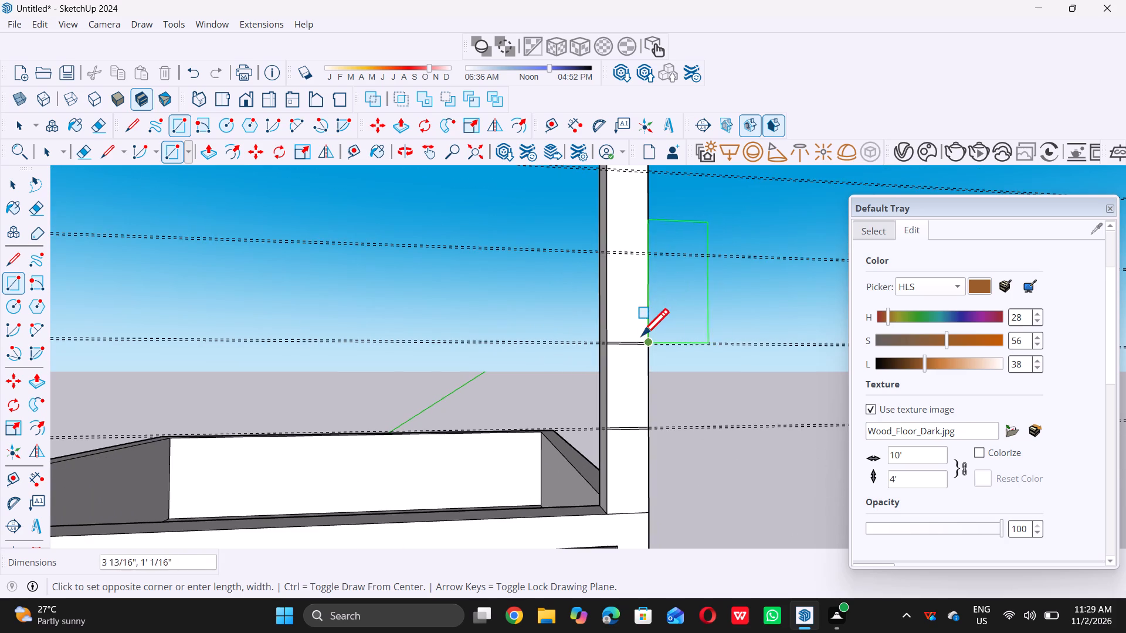
scroll(658, 267, up, 6)
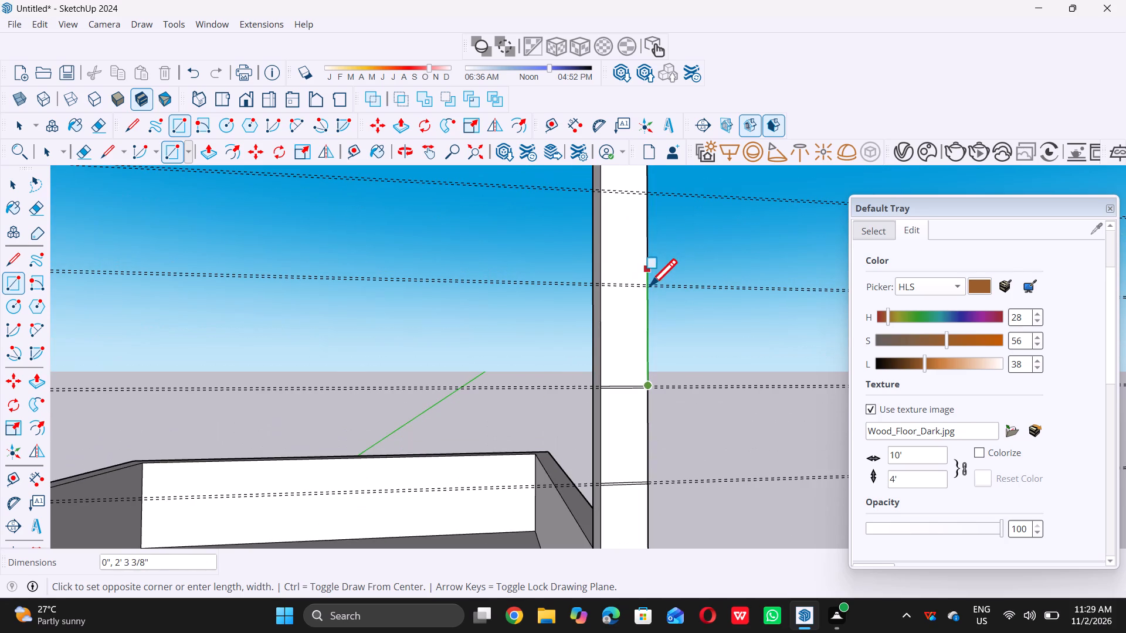
key(space)
key(r)
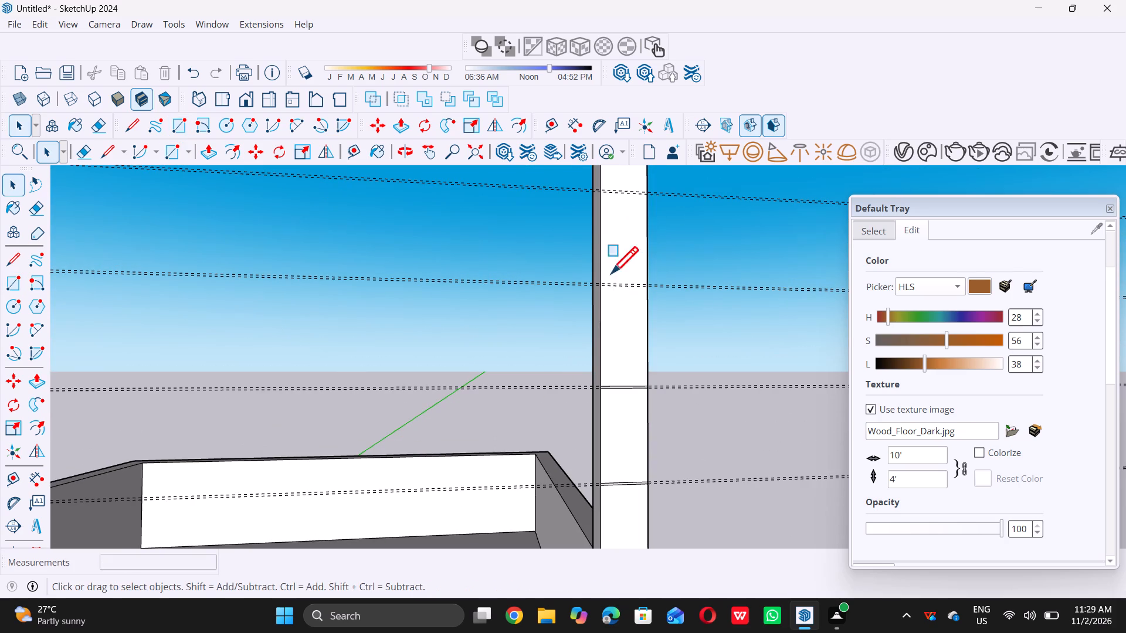
scroll(637, 277, up, 12)
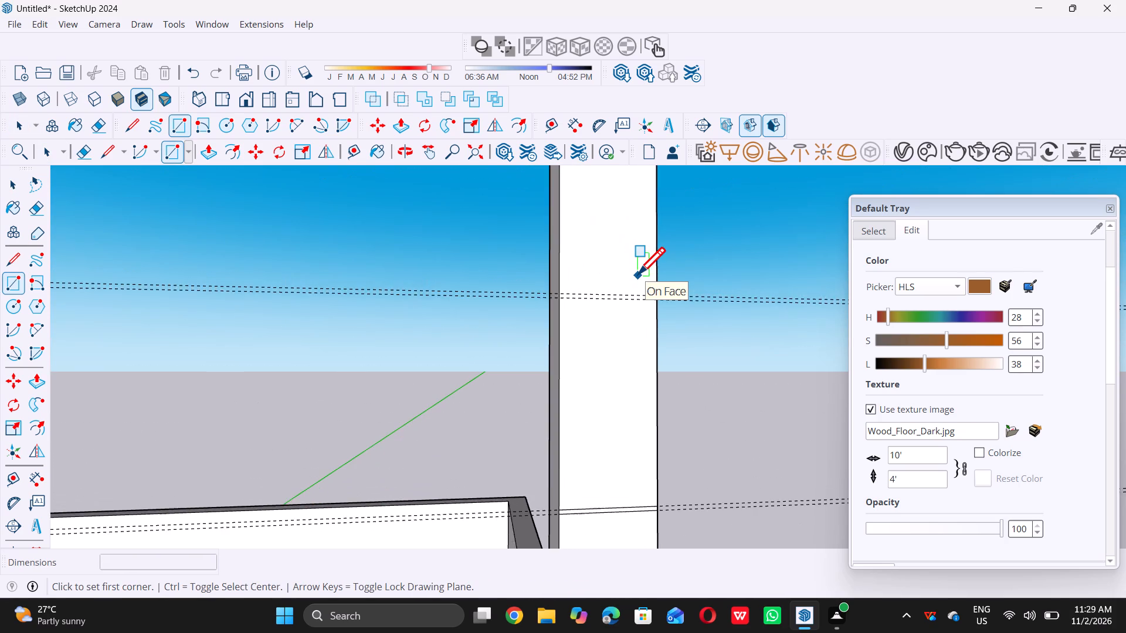
scroll(638, 274, up, 1)
scroll(544, 304, up, 6)
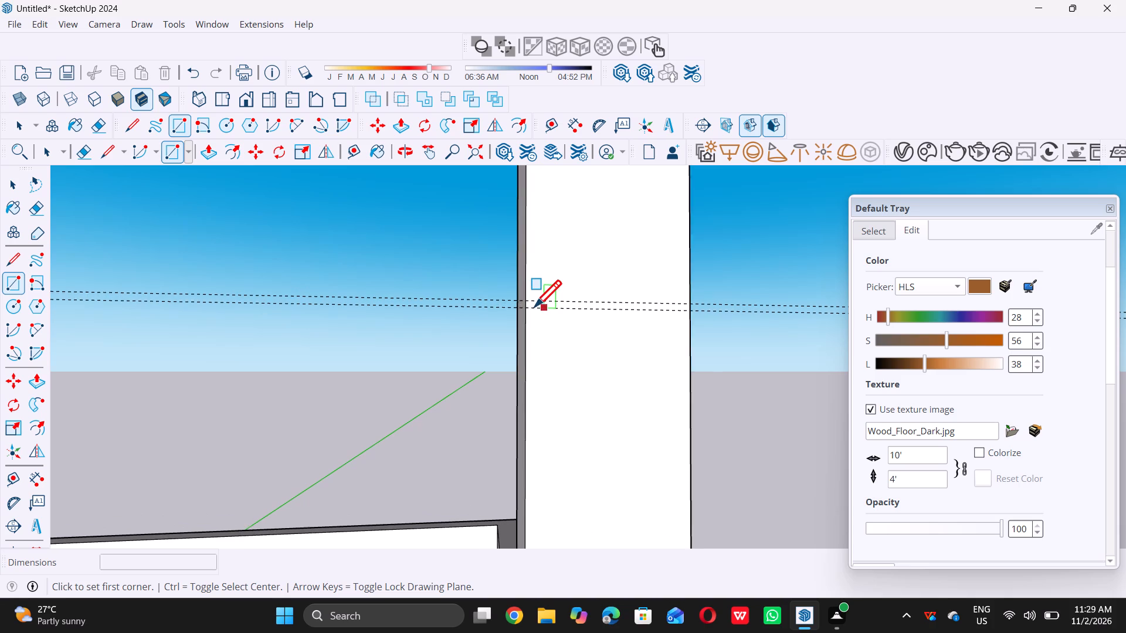
scroll(534, 307, up, 5)
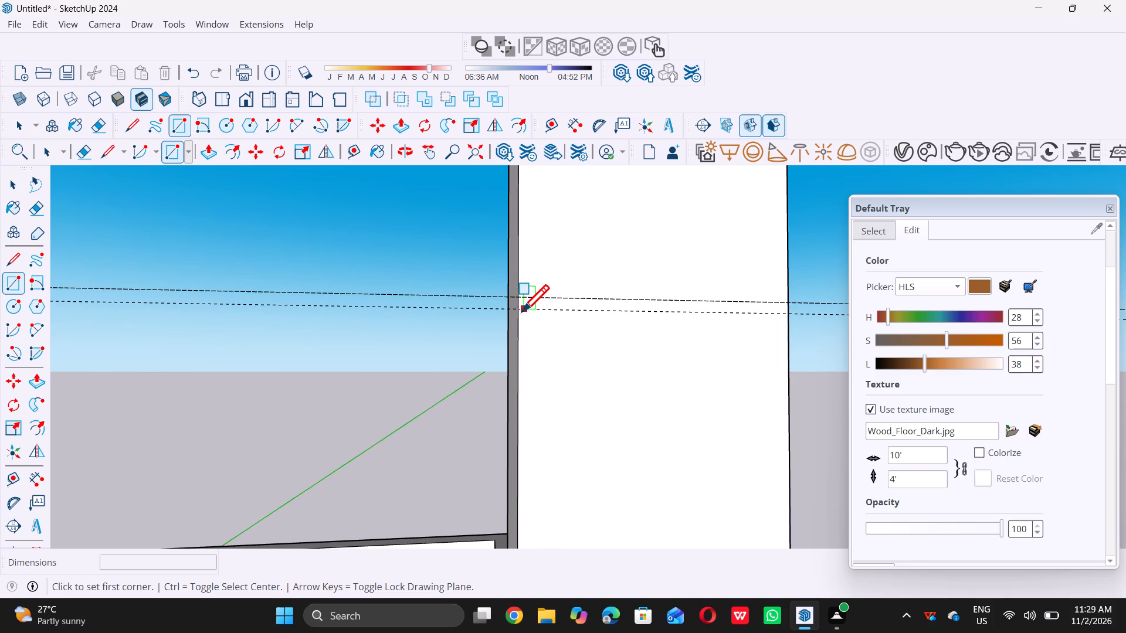
double_click(518, 311)
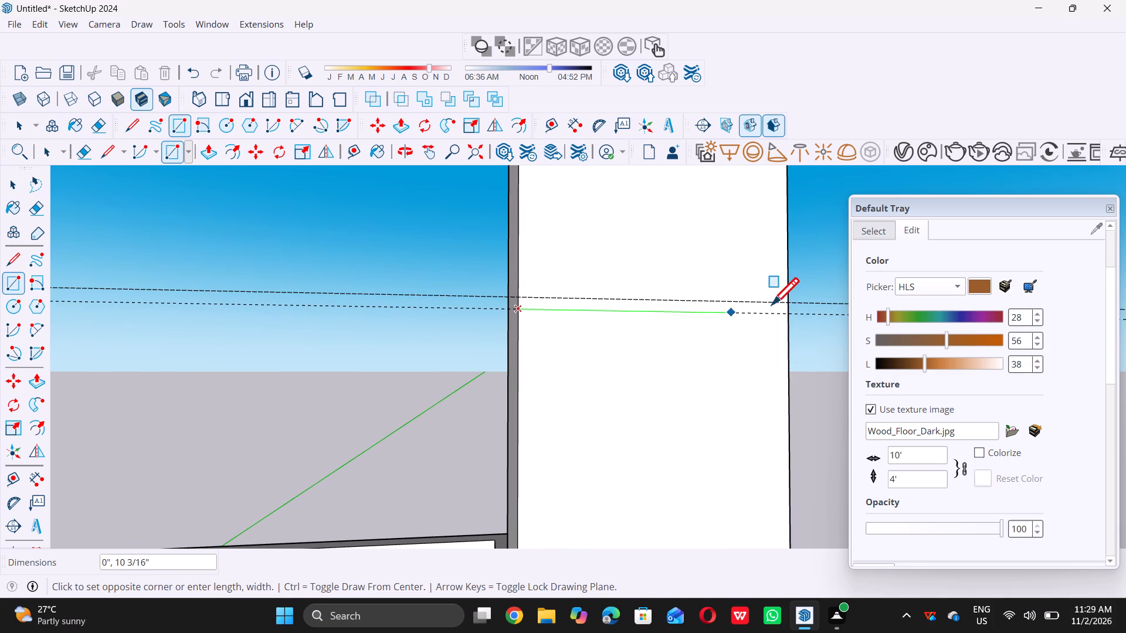
scroll(789, 301, up, 5)
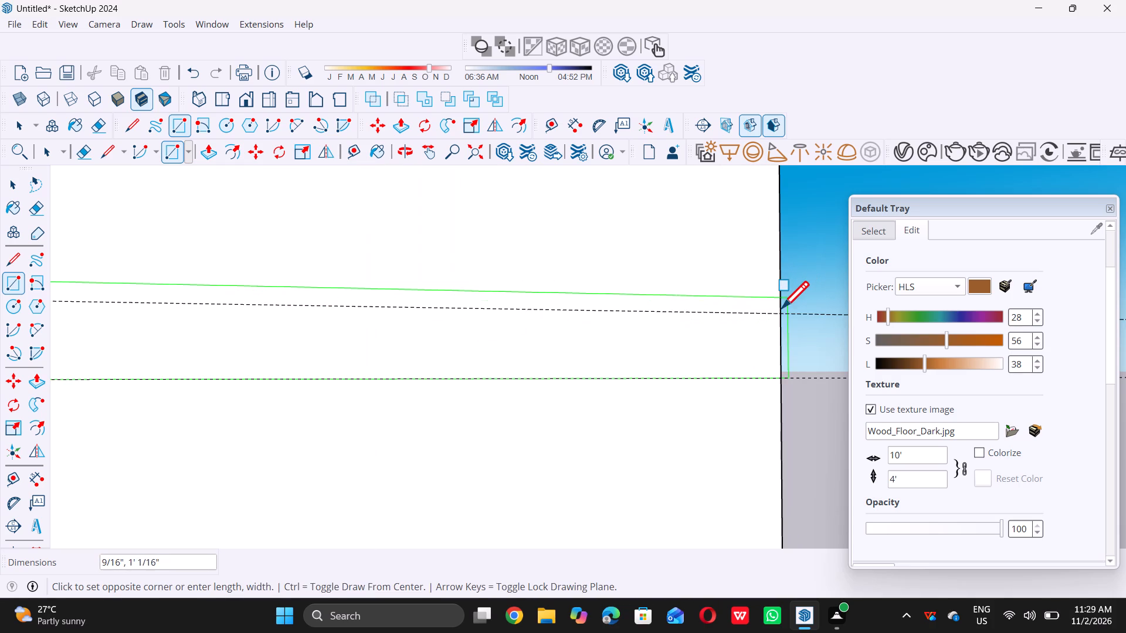
click(779, 312)
Draw a 1/2" by 1' rectangle across the right upright between the topmost pair of guides.
scroll(759, 318, down, 2)
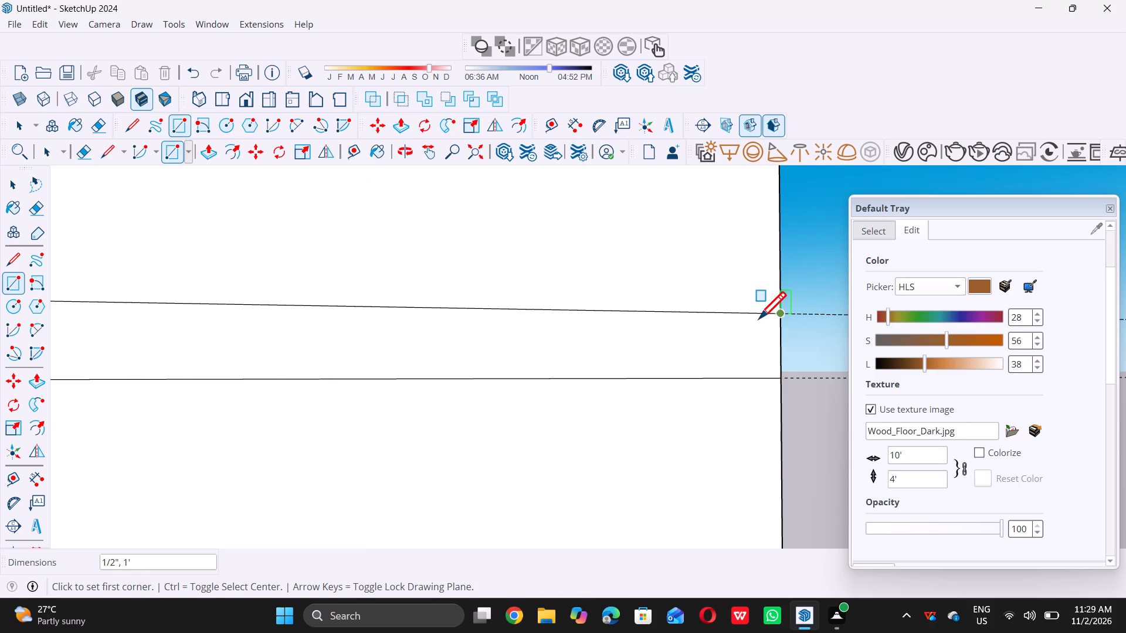
scroll(759, 318, down, 20)
scroll(759, 318, down, 7)
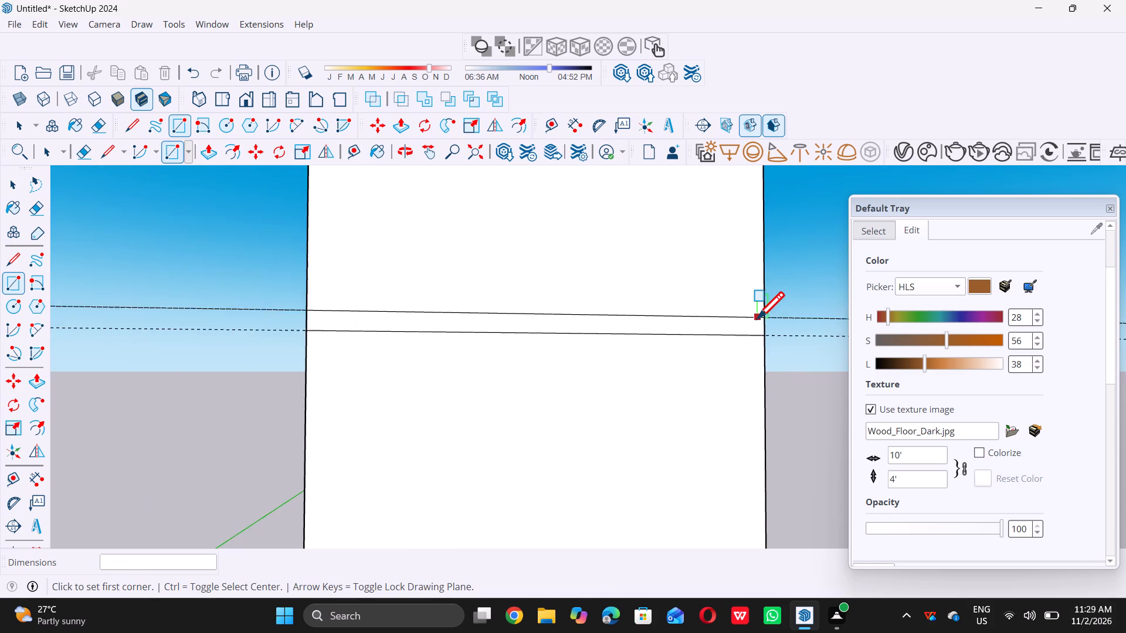
scroll(755, 319, down, 11)
scroll(687, 329, down, 11)
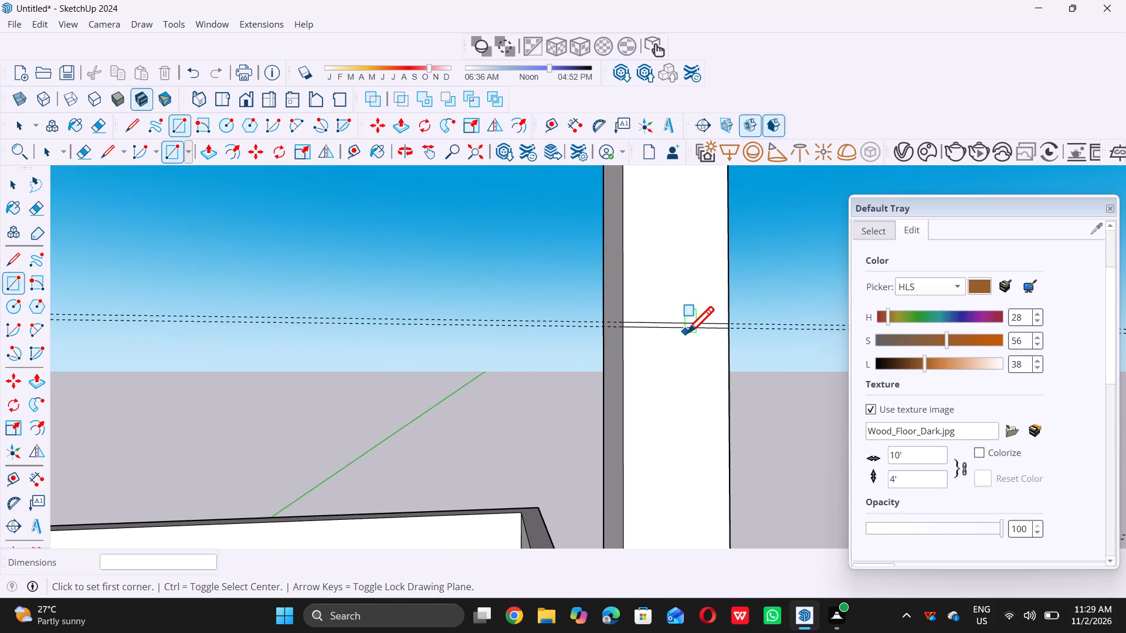
scroll(687, 333, down, 11)
scroll(693, 241, up, 7)
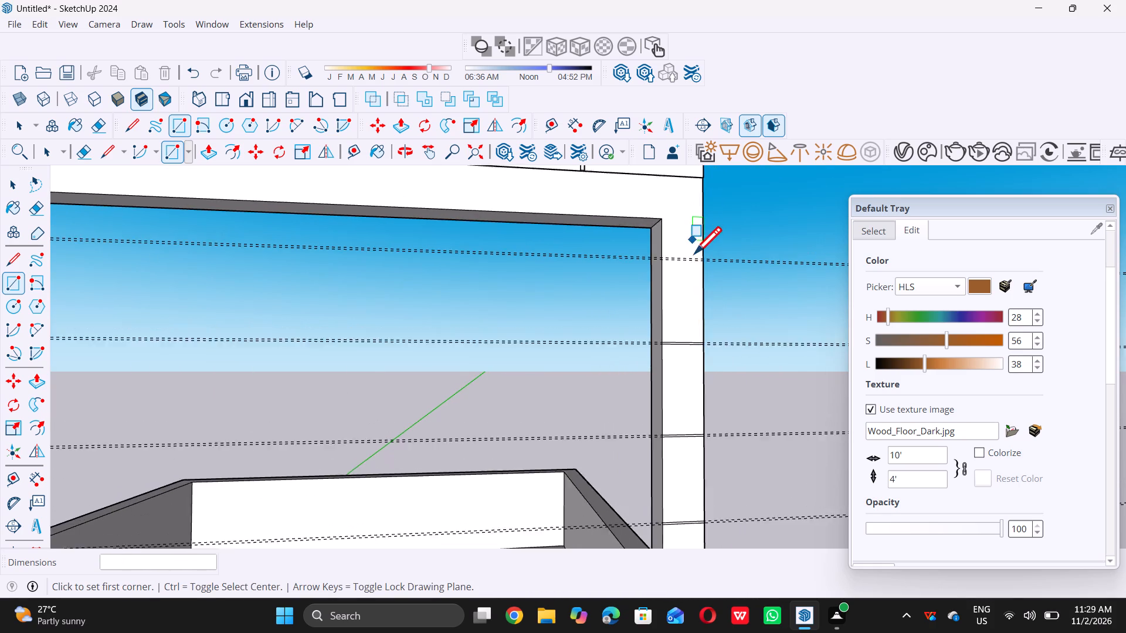
scroll(695, 258, up, 18)
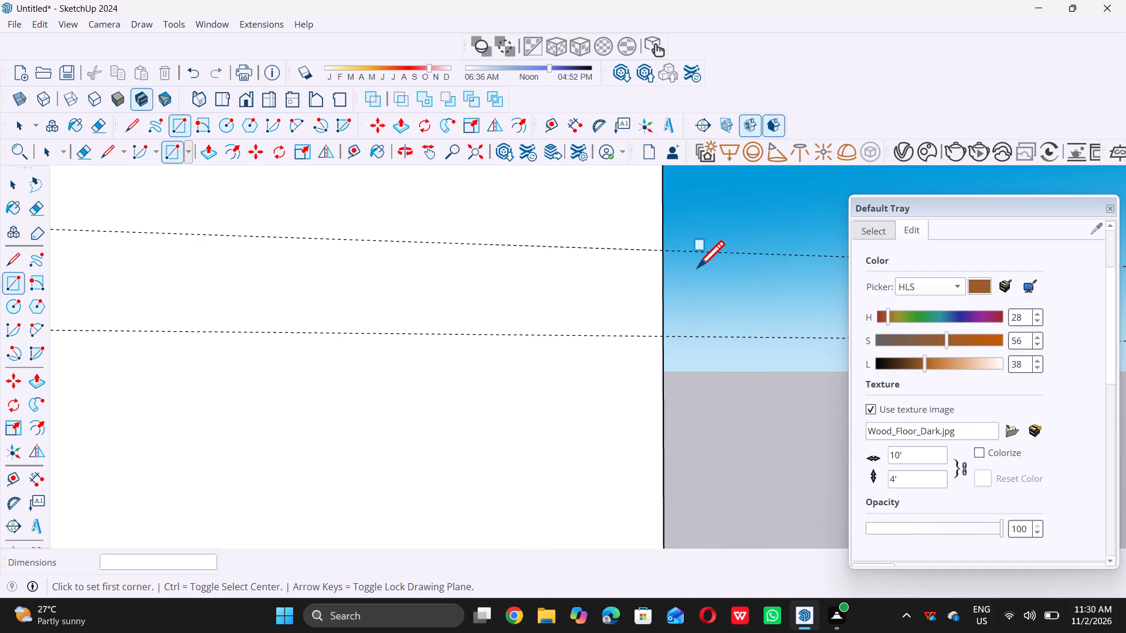
scroll(697, 267, down, 2)
scroll(542, 266, up, 6)
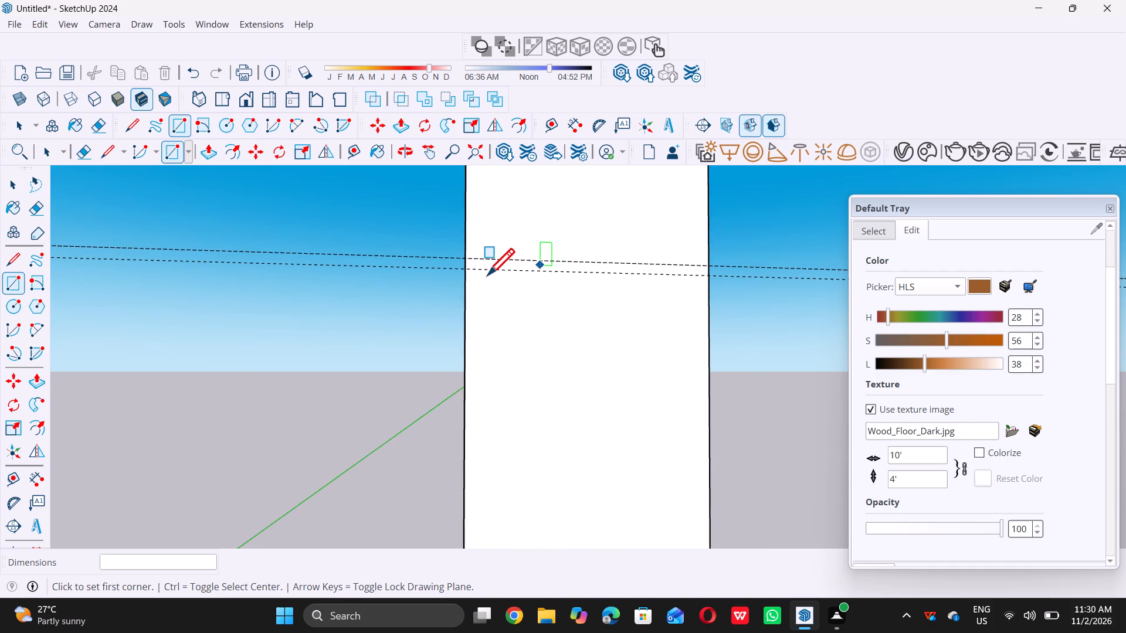
scroll(474, 268, up, 4)
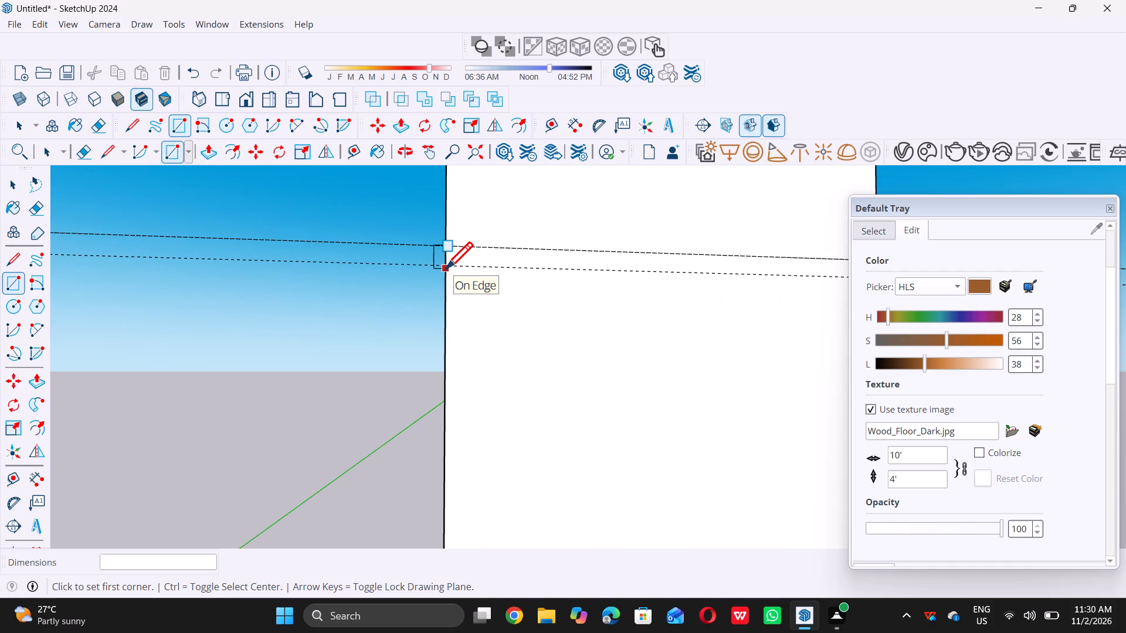
click(449, 267)
scroll(449, 267, down, 2)
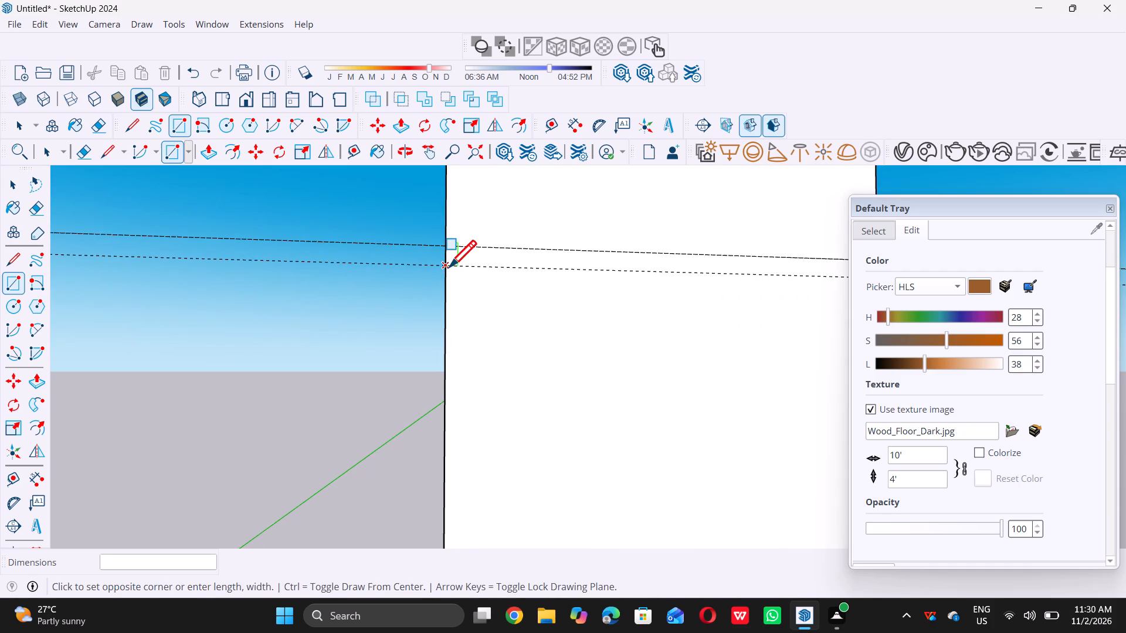
scroll(449, 267, down, 2)
scroll(738, 267, up, 5)
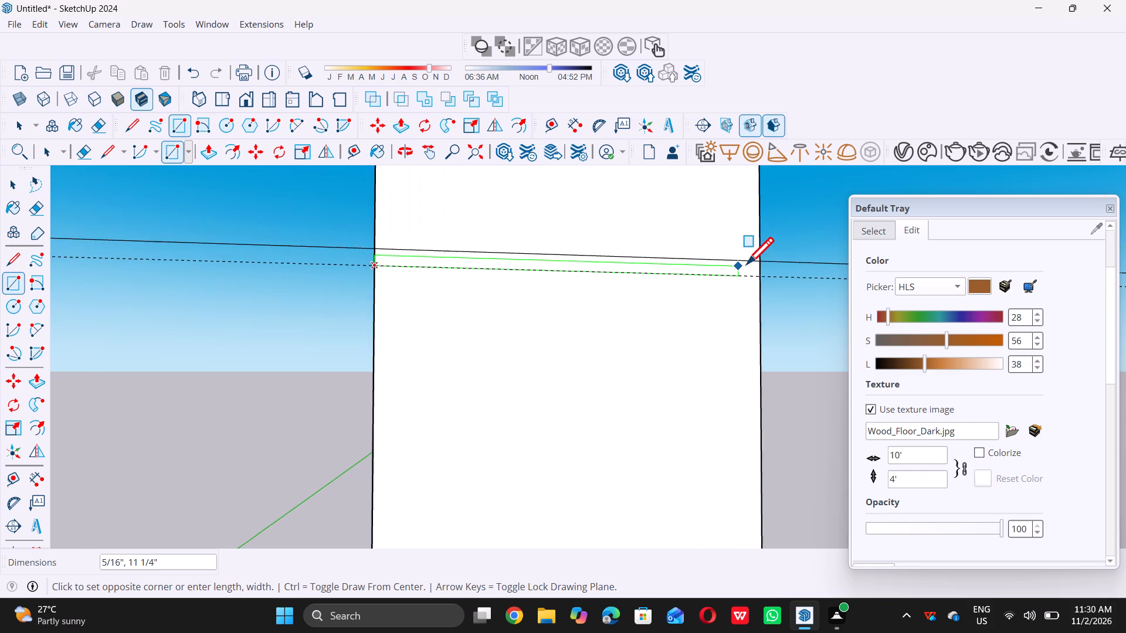
scroll(761, 265, up, 5)
scroll(762, 257, down, 4)
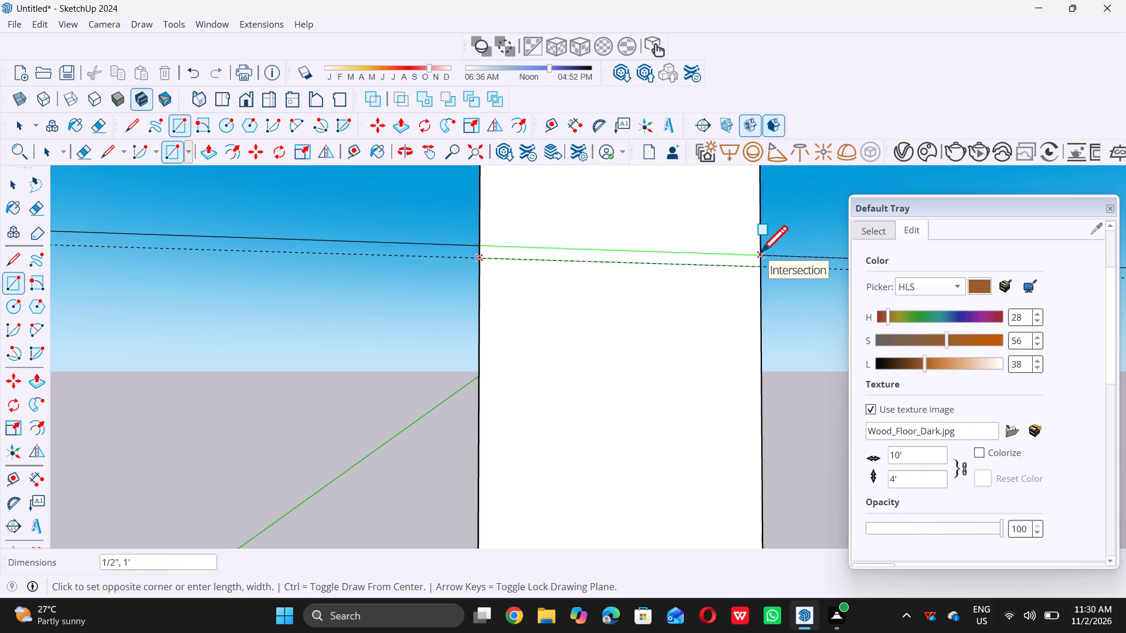
double_click(759, 253)
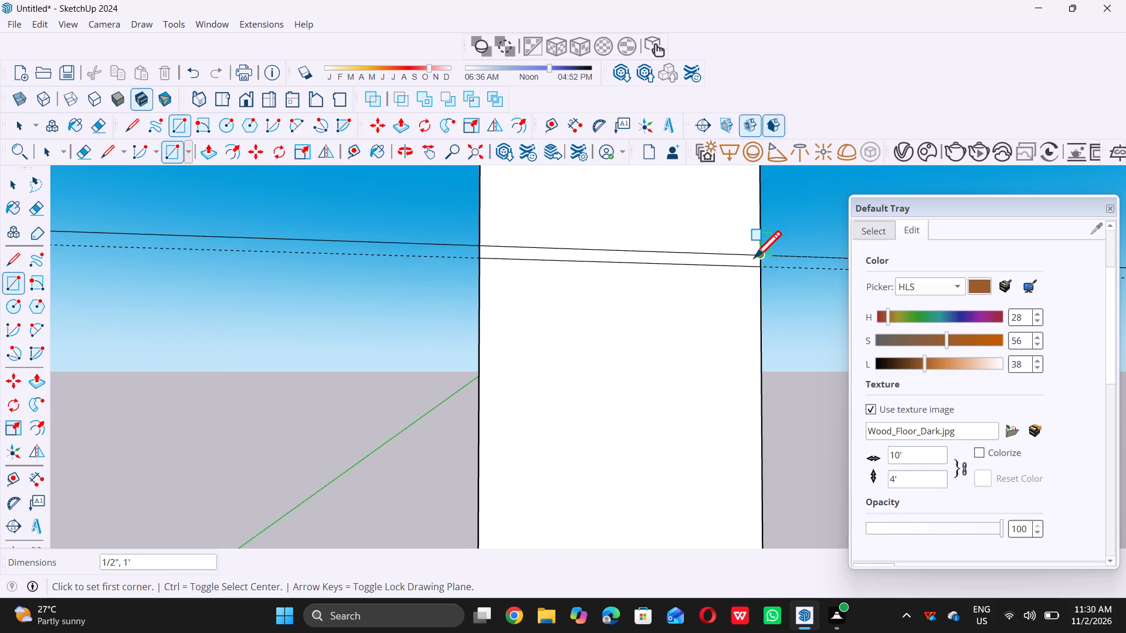
key(space)
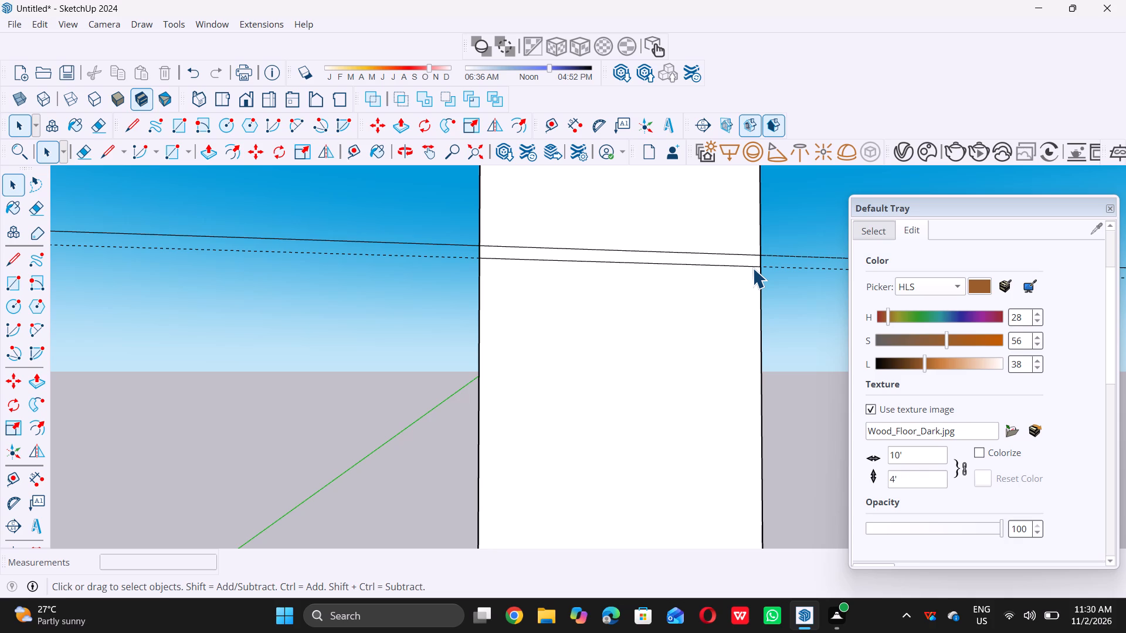
Delete all the construction guides from the model.
scroll(415, 353, down, 8)
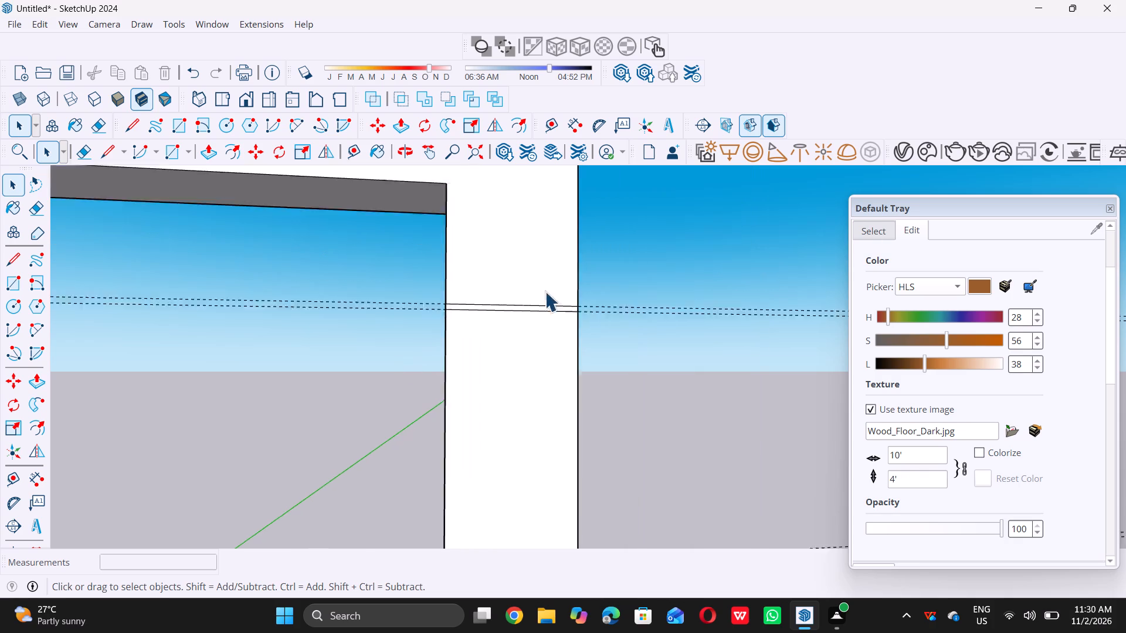
scroll(545, 291, down, 10)
scroll(592, 302, down, 3)
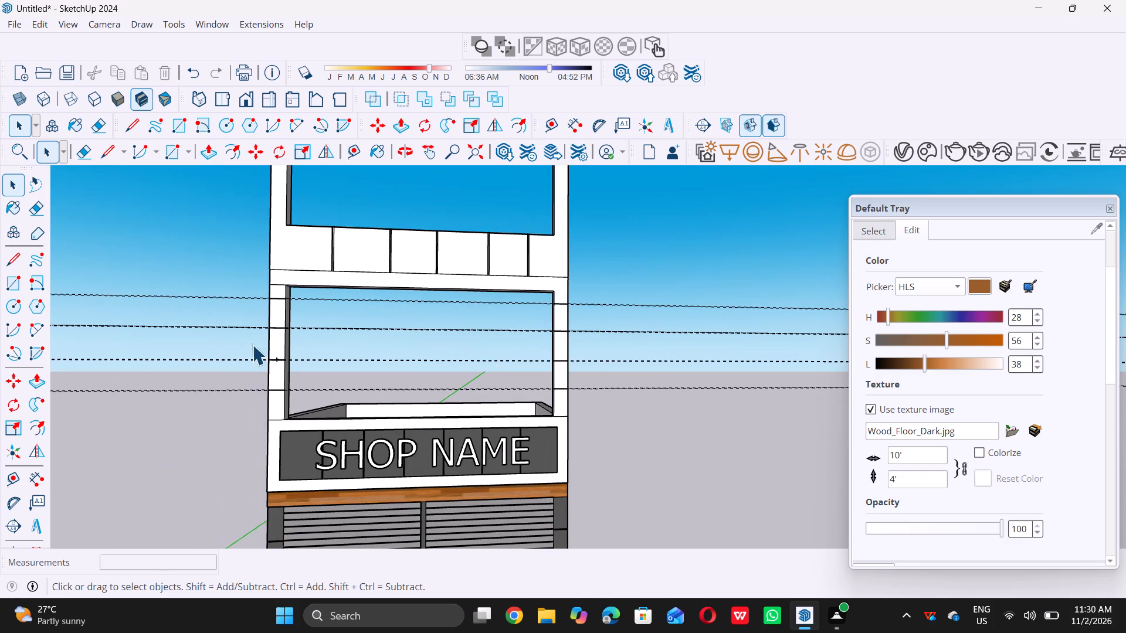
scroll(259, 334, up, 7)
scroll(266, 270, up, 5)
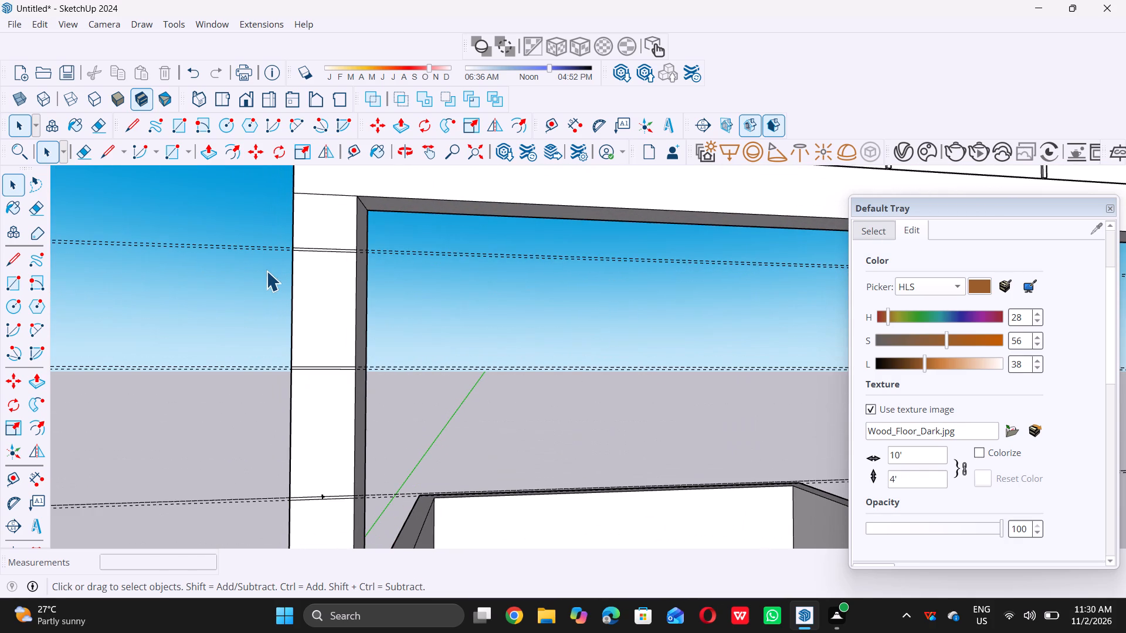
double_click(42, 28)
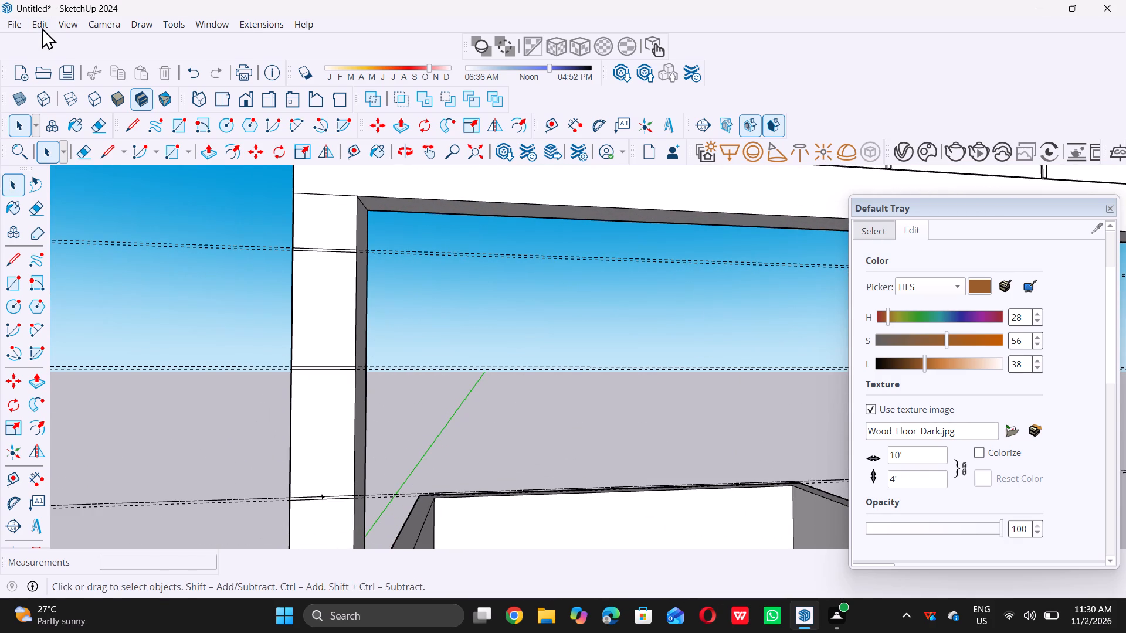
click(41, 28)
click(87, 168)
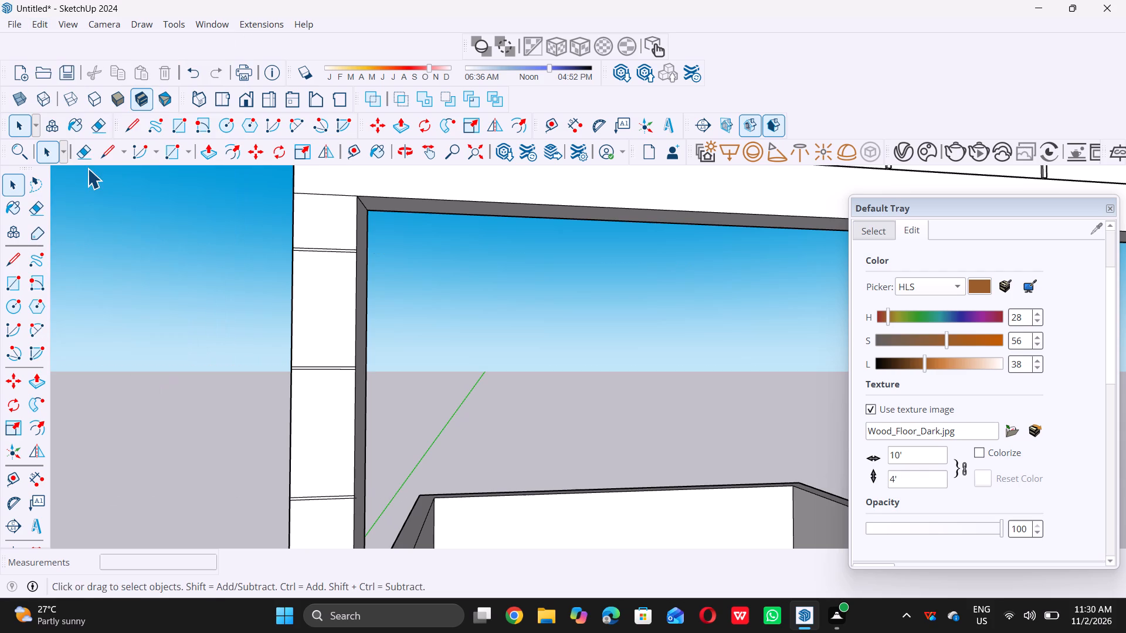
Push/Pull the topmost strip on the left upright of the serving opening outward by 0.5".
scroll(104, 193, down, 6)
scroll(346, 287, down, 10)
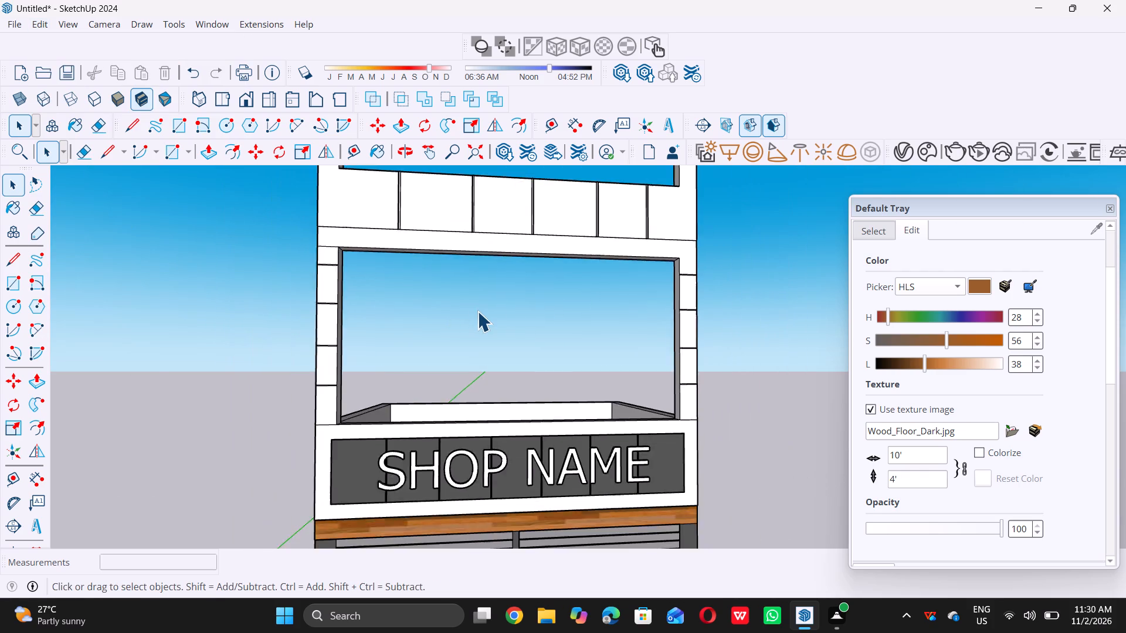
scroll(477, 311, down, 4)
middle_drag(351, 298, 528, 382)
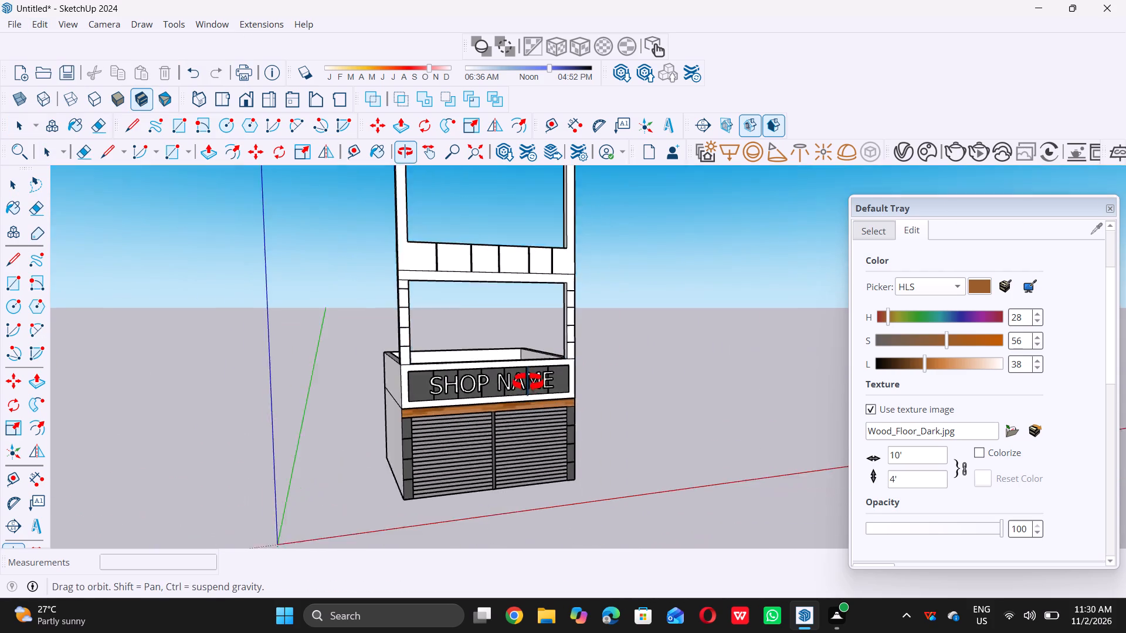
middle_drag(528, 382, 548, 384)
scroll(444, 333, up, 6)
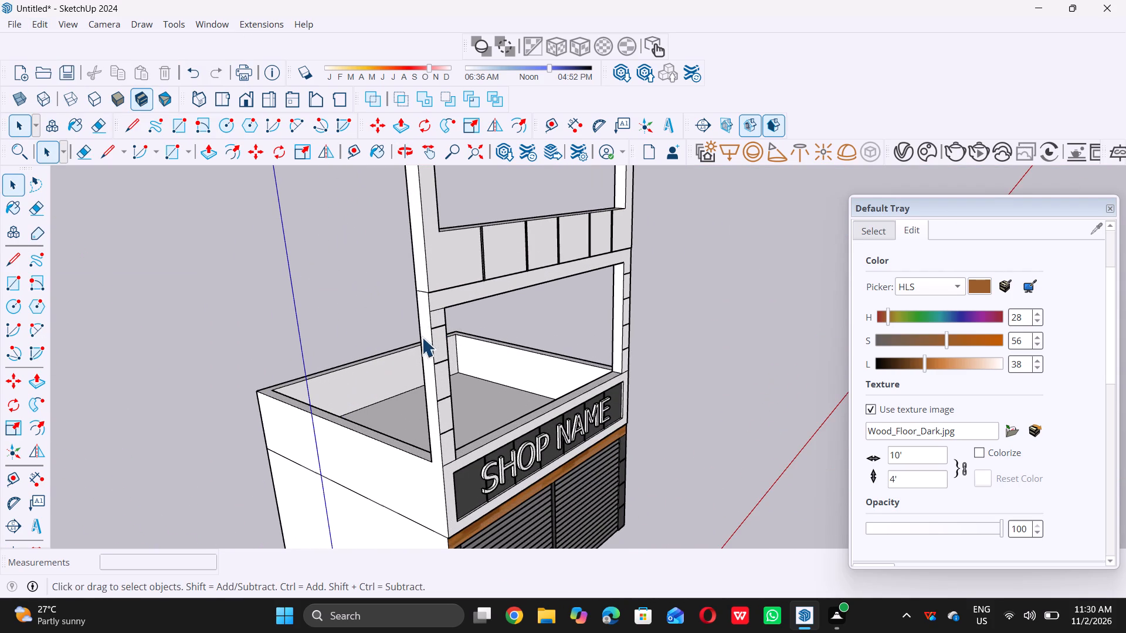
scroll(428, 344, up, 7)
scroll(425, 336, down, 11)
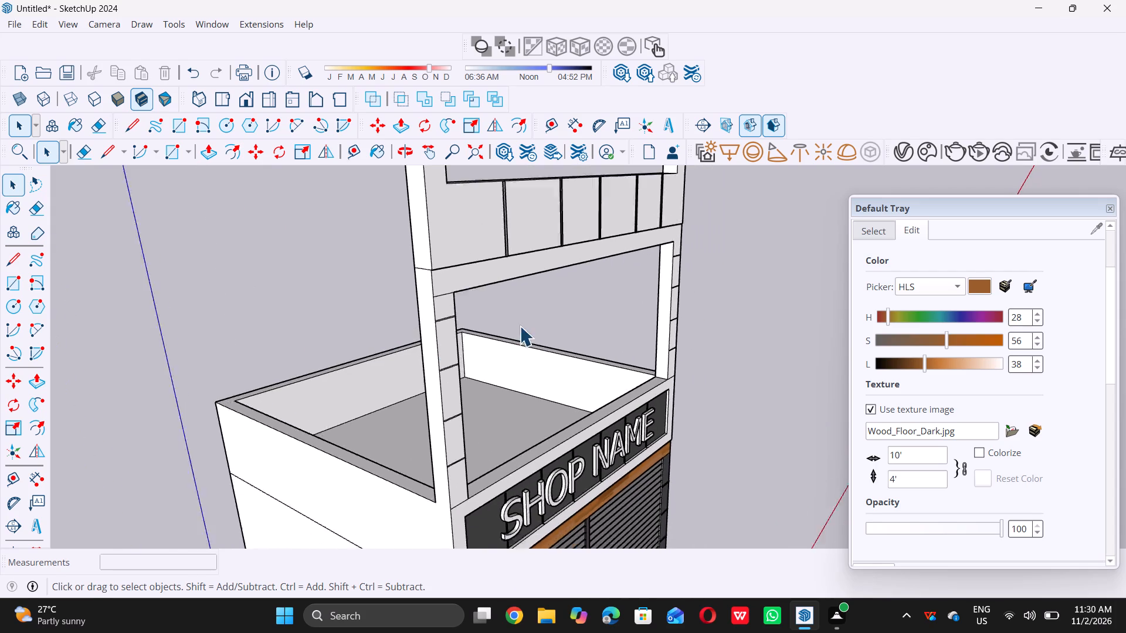
middle_drag(439, 358, 476, 375)
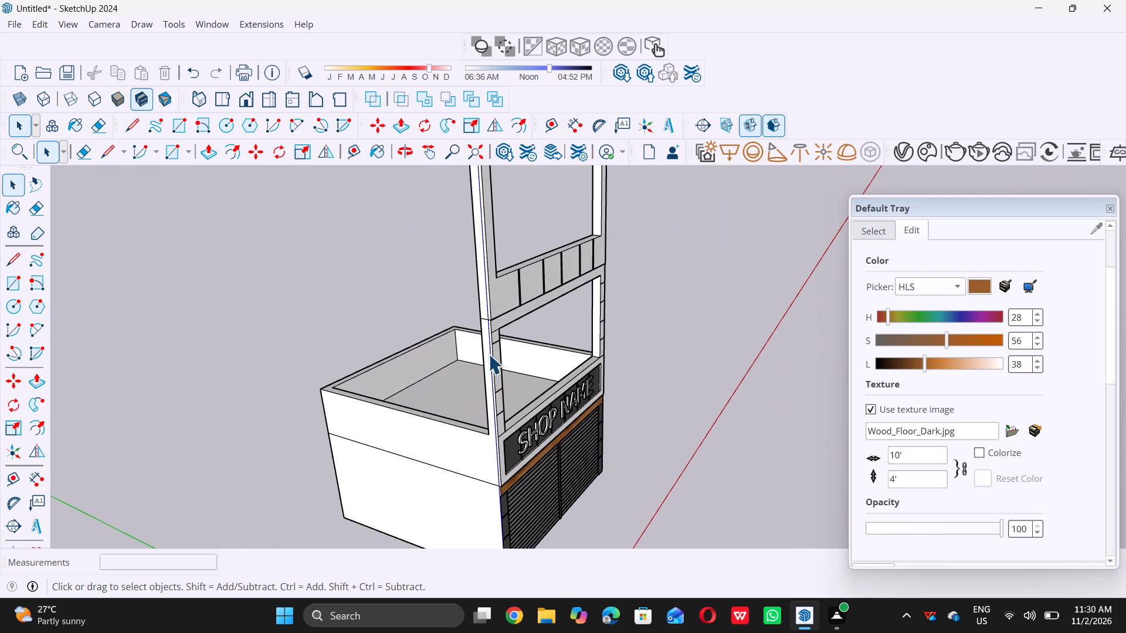
scroll(489, 352, up, 19)
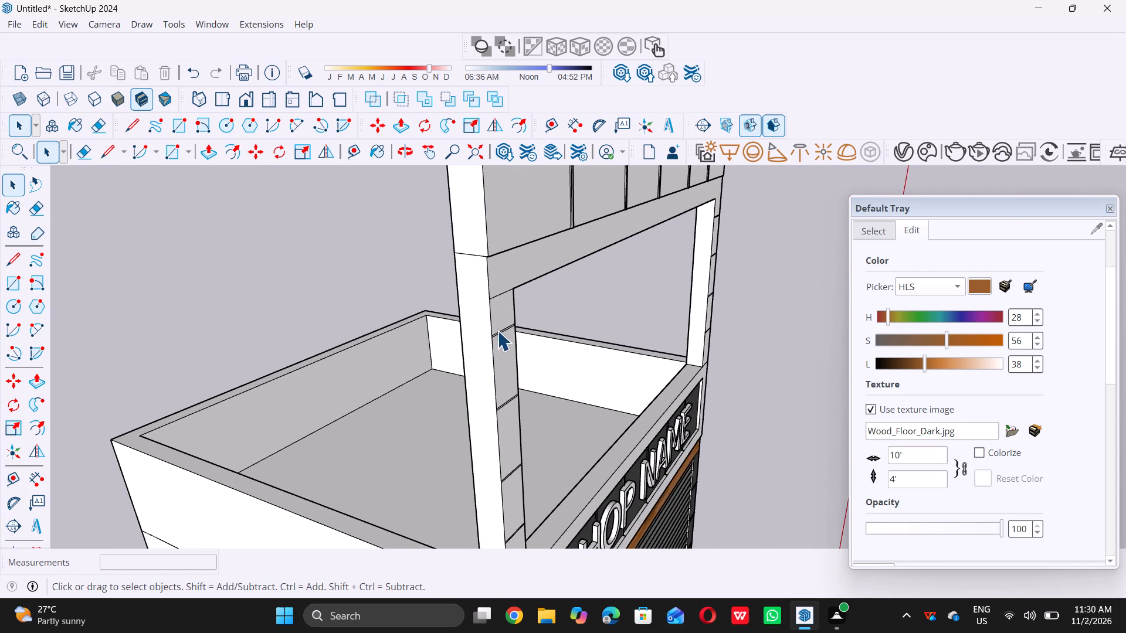
scroll(497, 331, up, 5)
scroll(497, 333, up, 17)
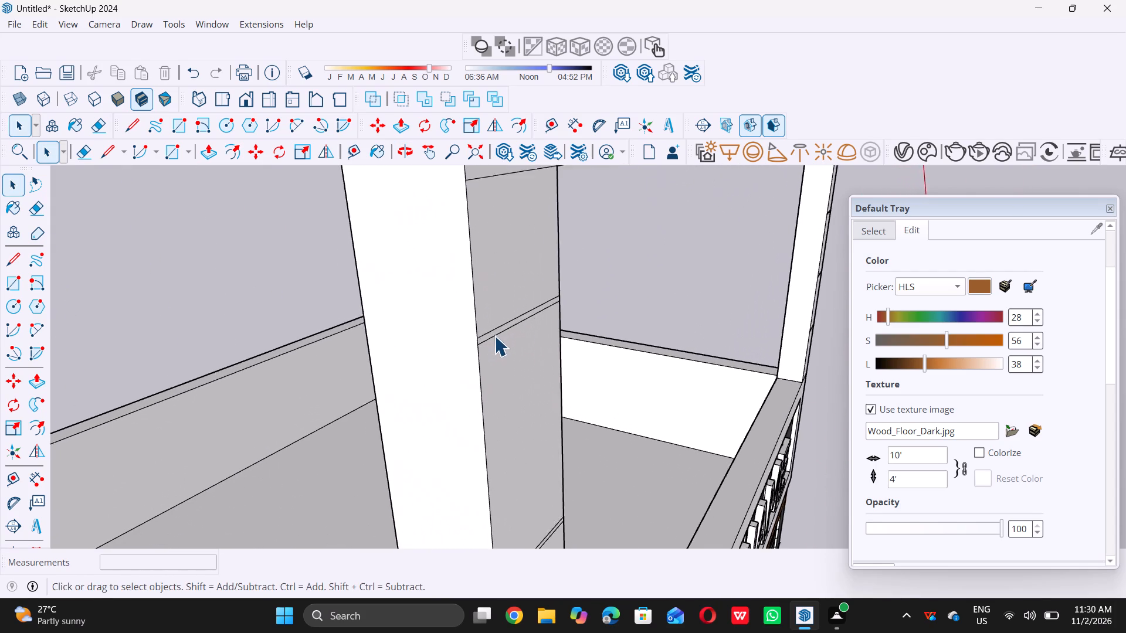
scroll(494, 336, up, 6)
double_click(497, 329)
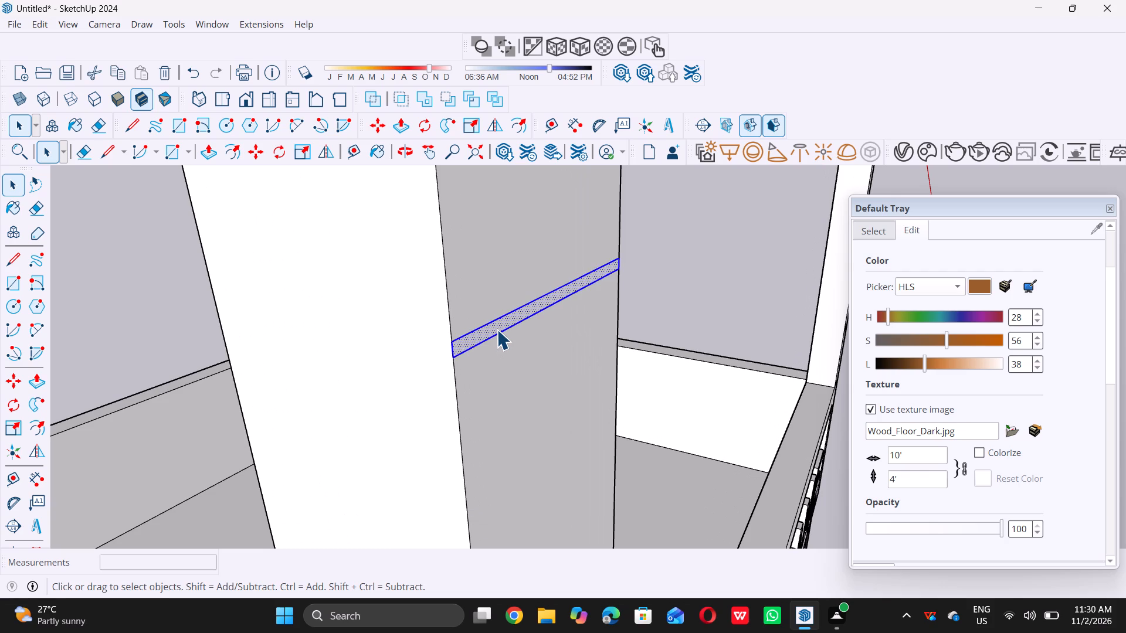
key(p)
click(497, 326)
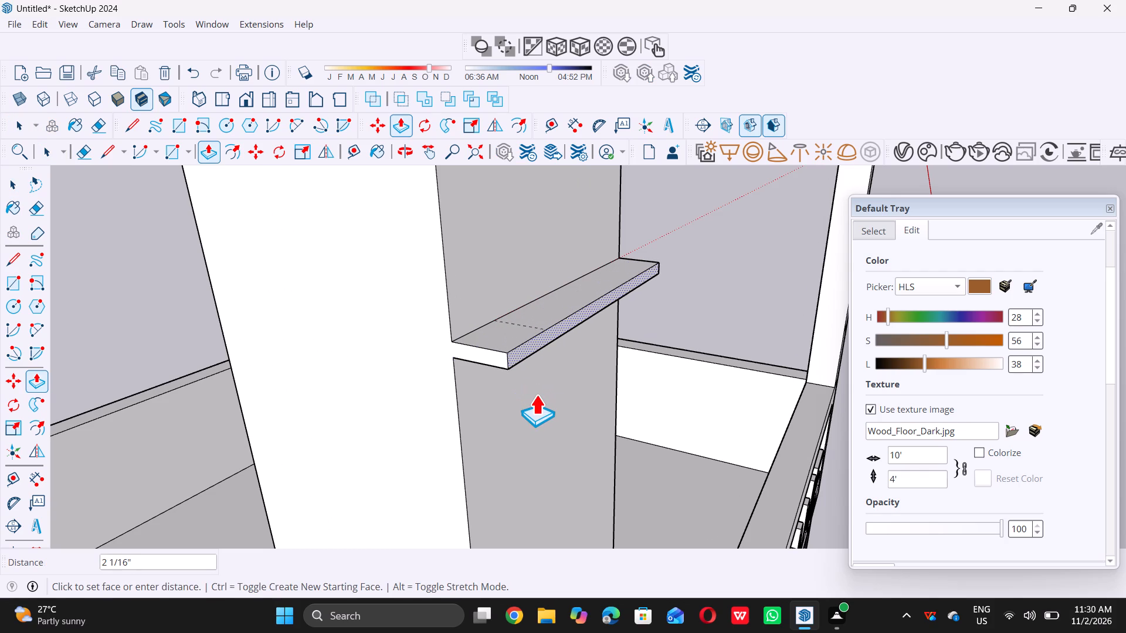
key(0)
text(.5)
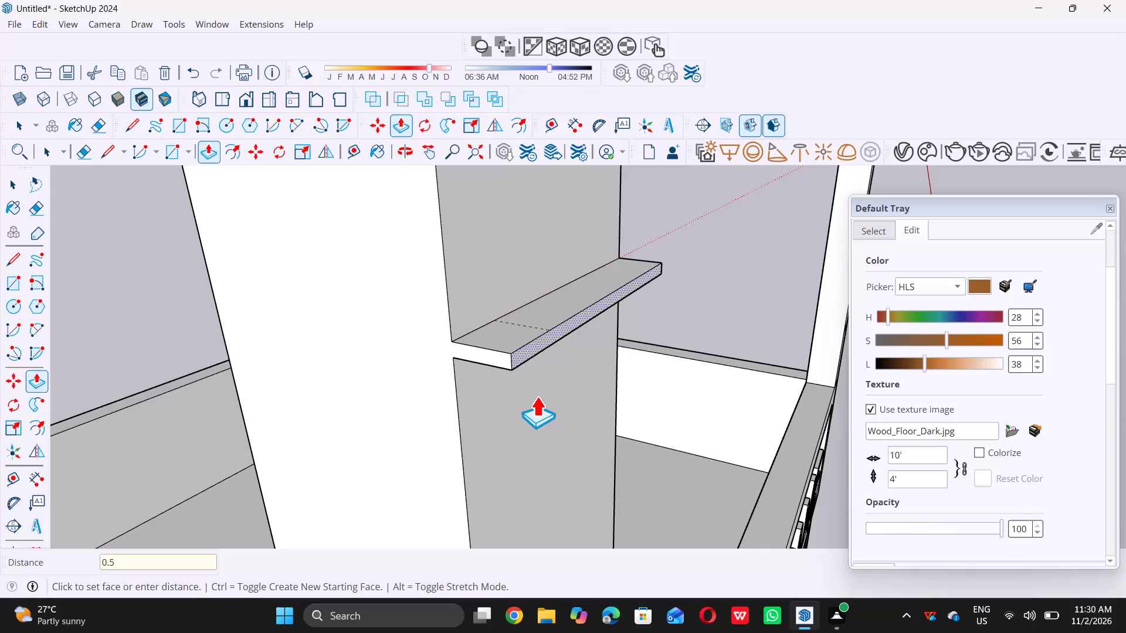
key(shift+quotedbl)
key(Return)
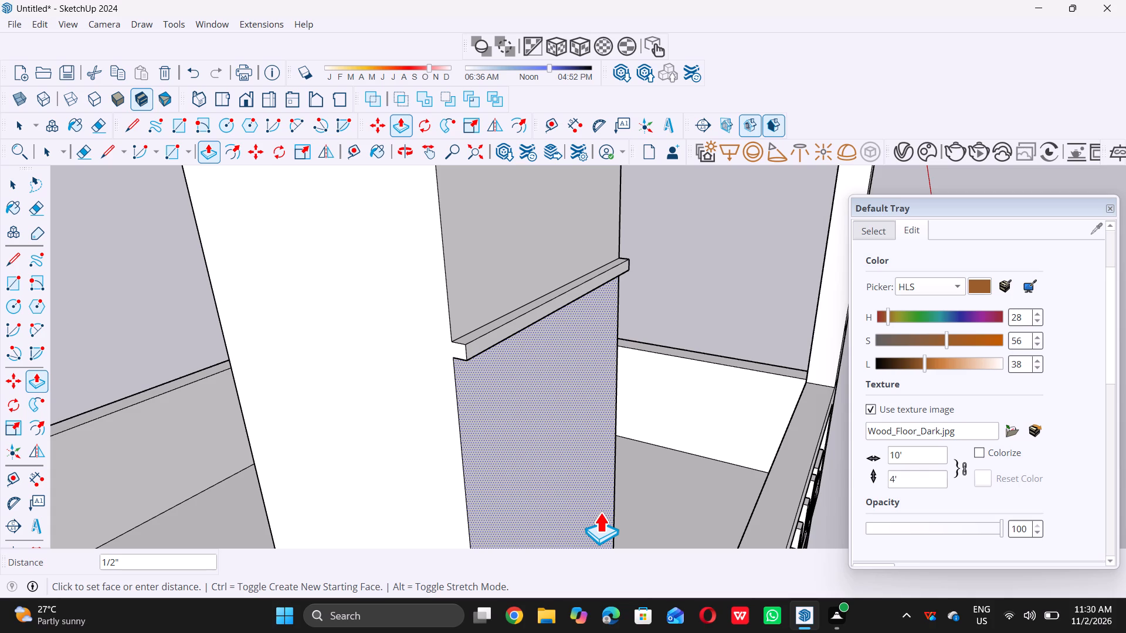
scroll(460, 416, down, 4)
key(space)
Push/Pull the second strip from the top on the left upright outward by 0.5".
scroll(459, 415, down, 20)
scroll(459, 415, down, 3)
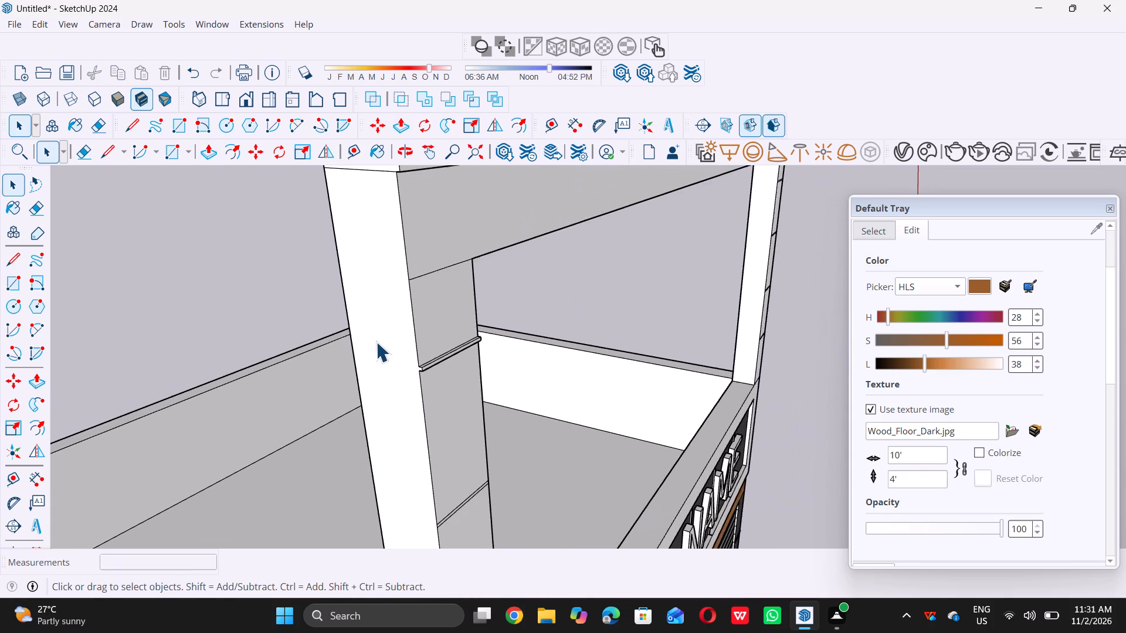
scroll(376, 342, down, 18)
scroll(389, 387, up, 7)
scroll(391, 383, down, 5)
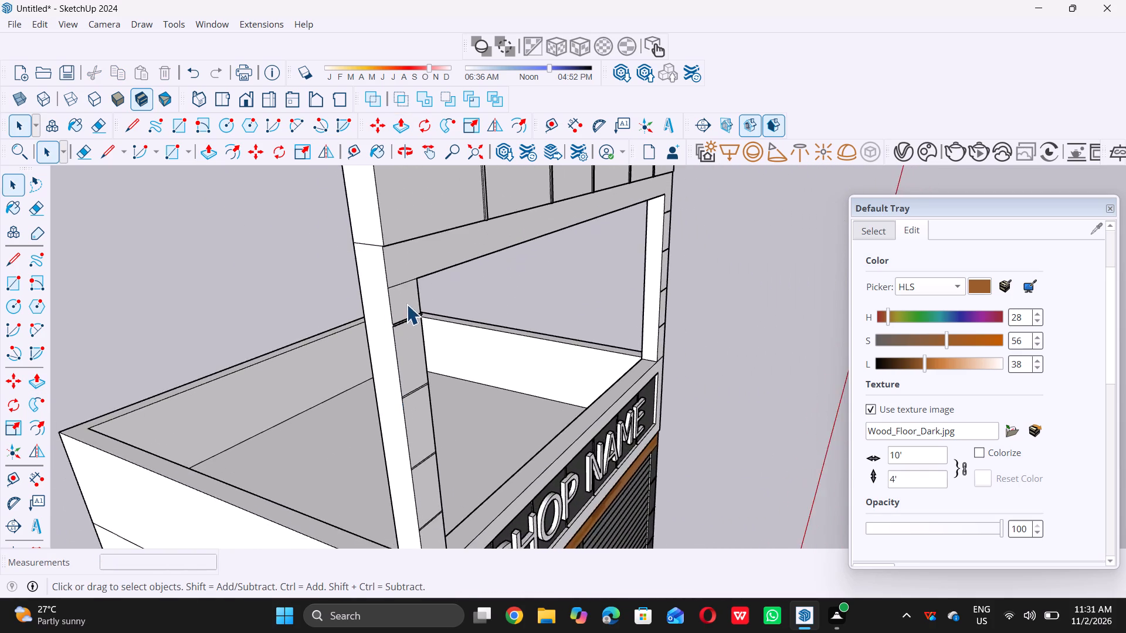
scroll(406, 304, down, 8)
scroll(453, 237, down, 7)
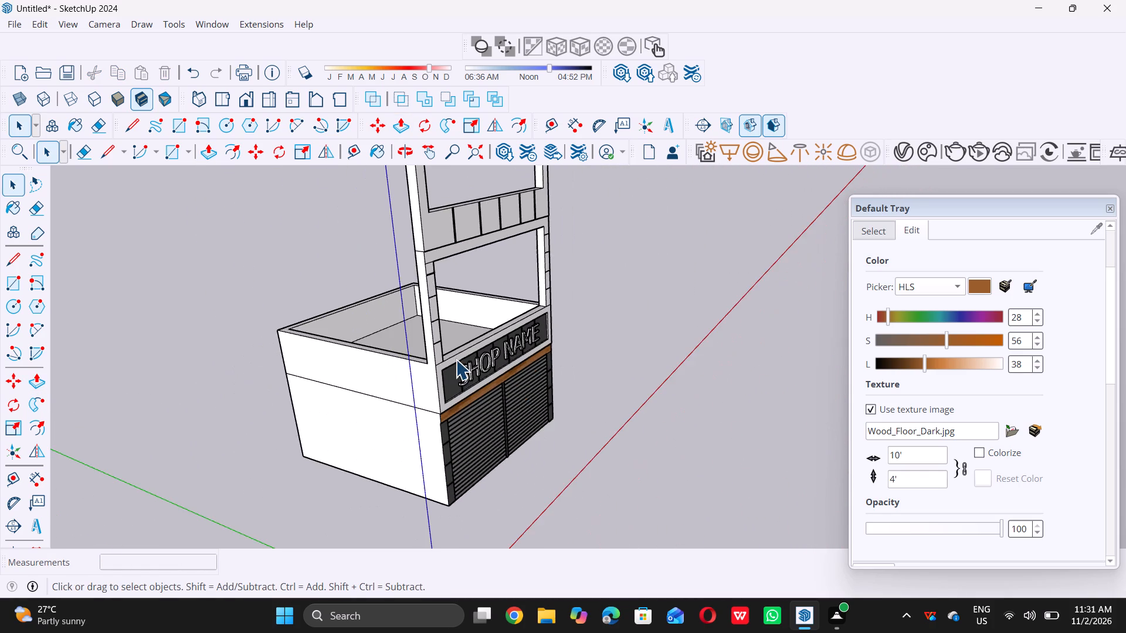
scroll(398, 345, up, 6)
scroll(428, 309, down, 9)
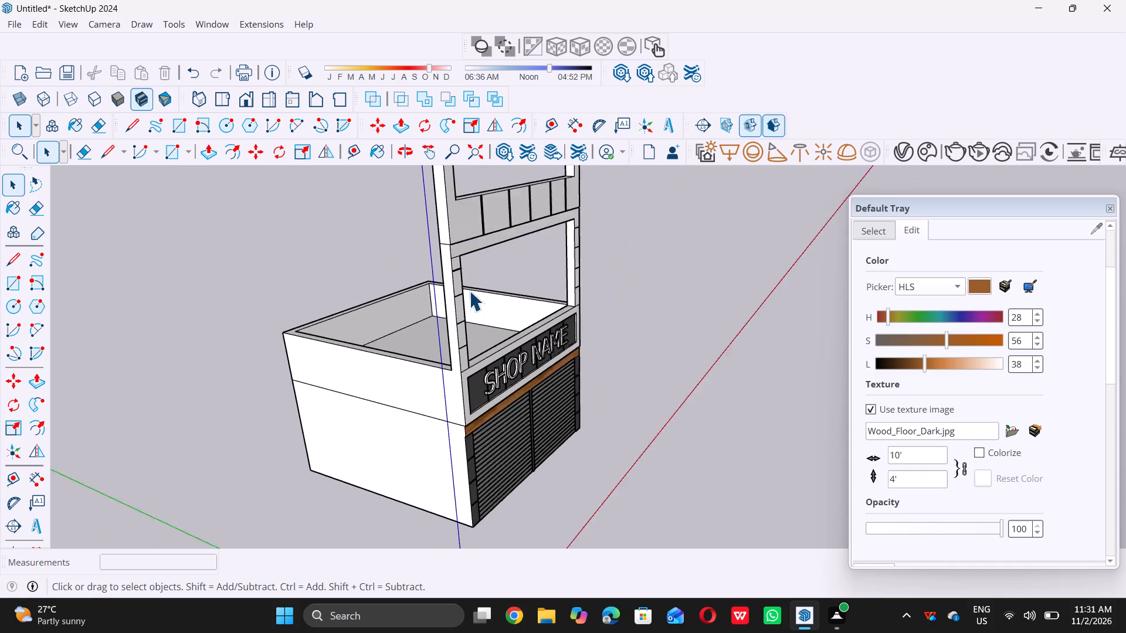
scroll(462, 278, up, 10)
scroll(449, 334, up, 5)
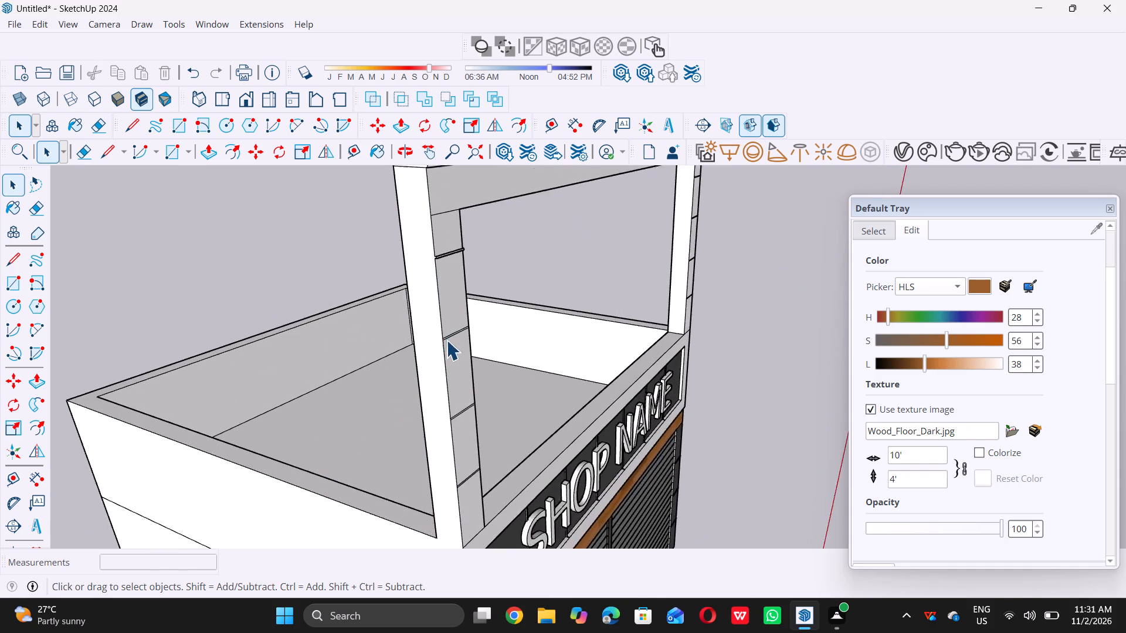
scroll(438, 345, up, 20)
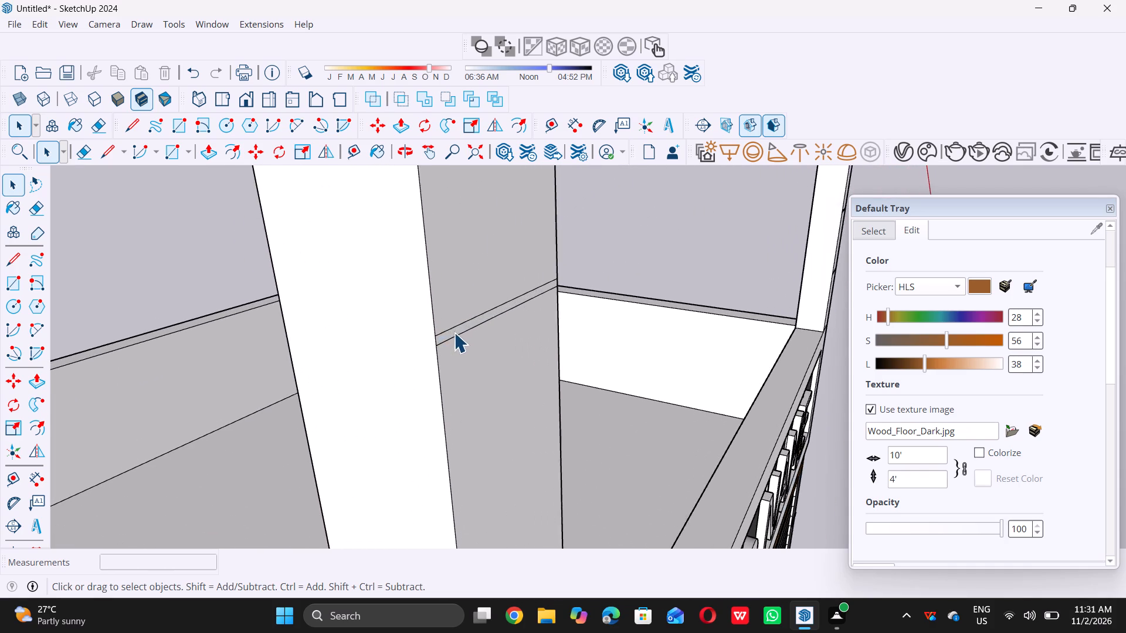
double_click(454, 332)
key(p)
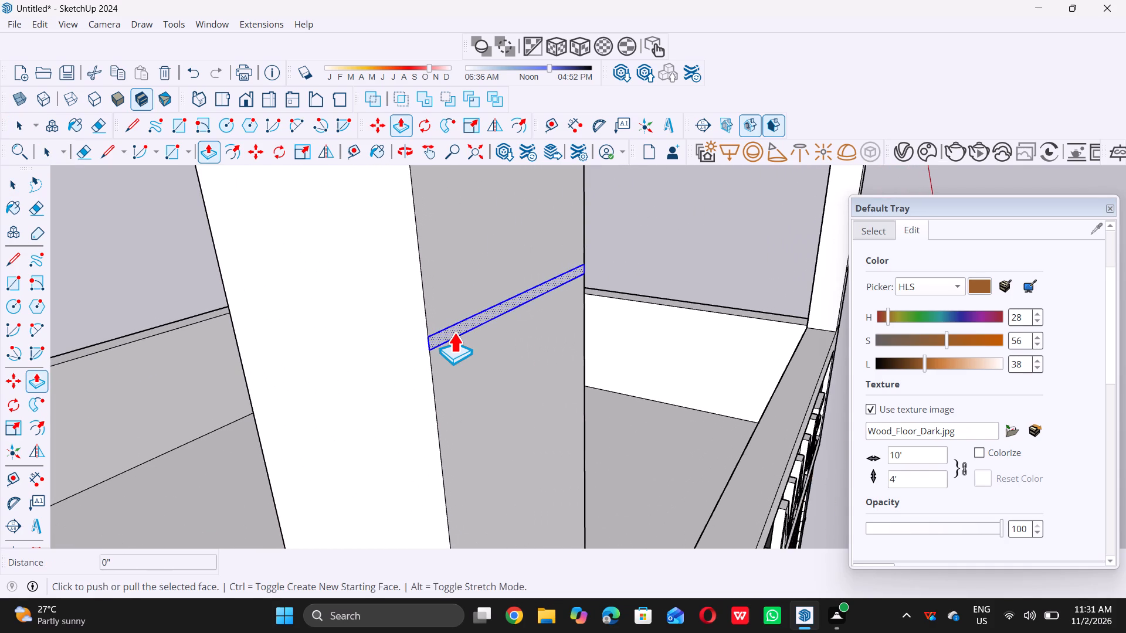
click(454, 326)
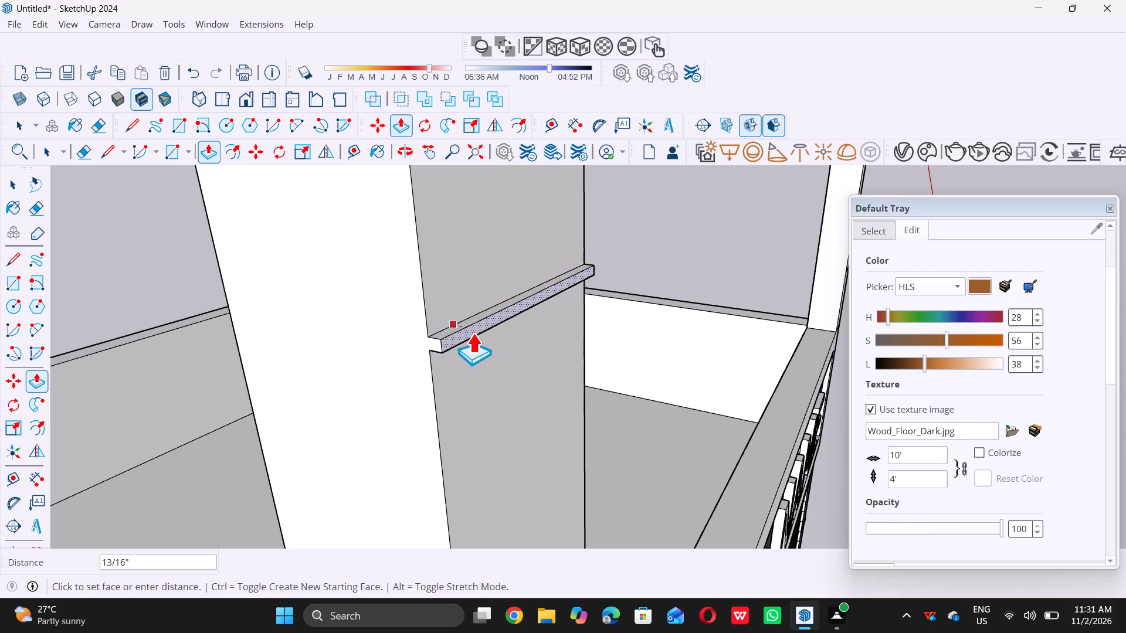
text(0.)
key(5)
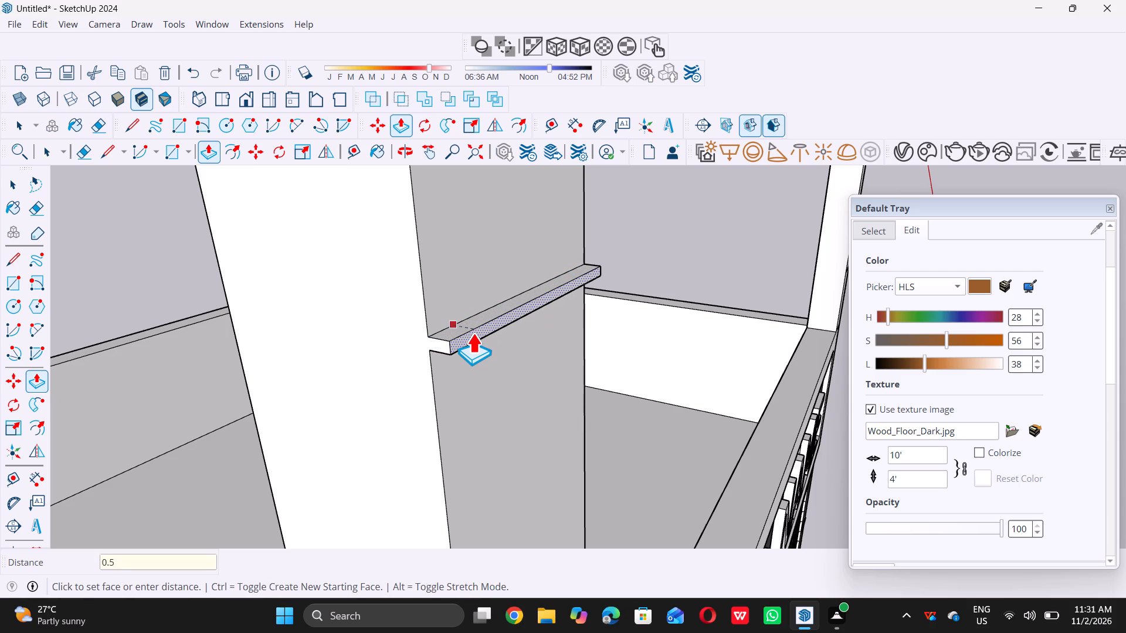
key(shift+quotedbl)
key(Return)
key(space)
Push/Pull the third strip from the top on the left upright outward by 0.5".
scroll(474, 334, down, 11)
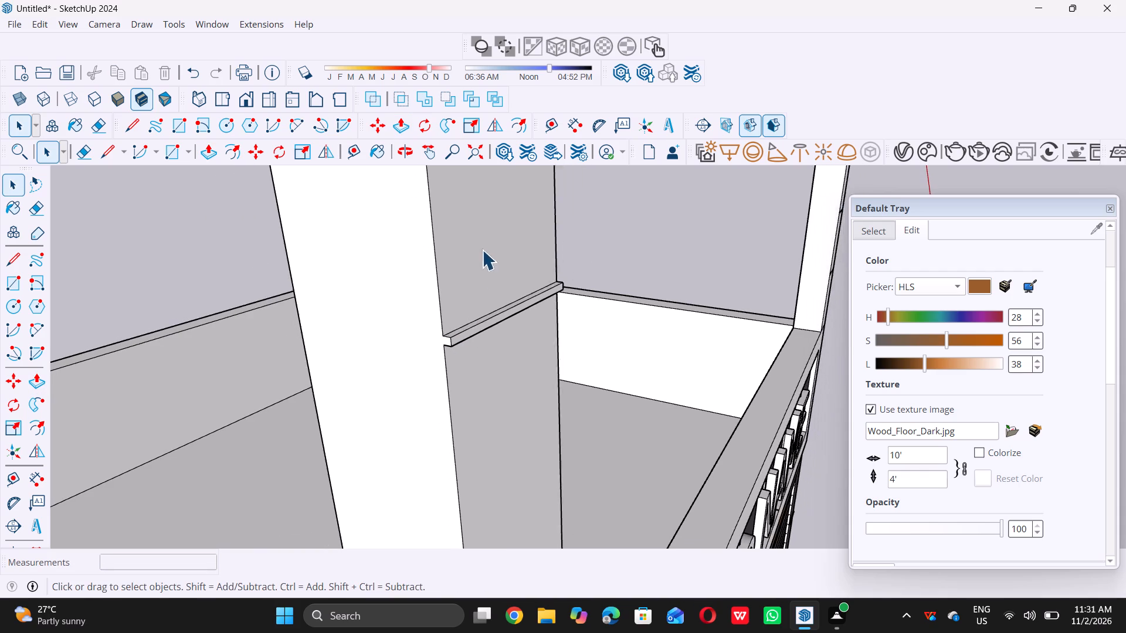
scroll(482, 250, down, 17)
scroll(507, 363, up, 5)
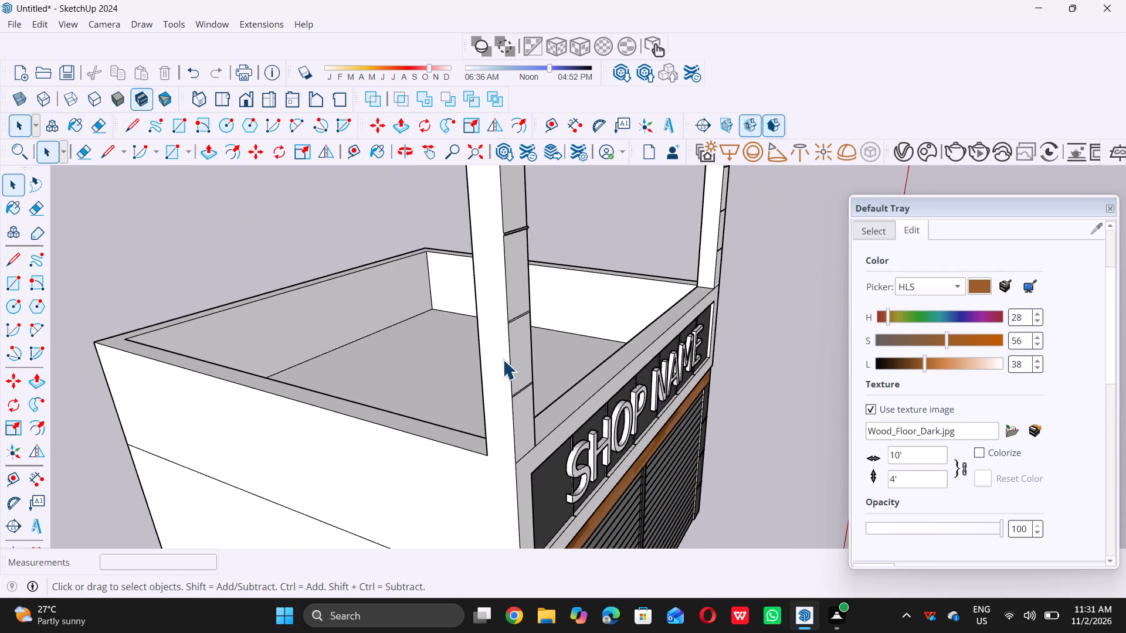
scroll(506, 318, up, 15)
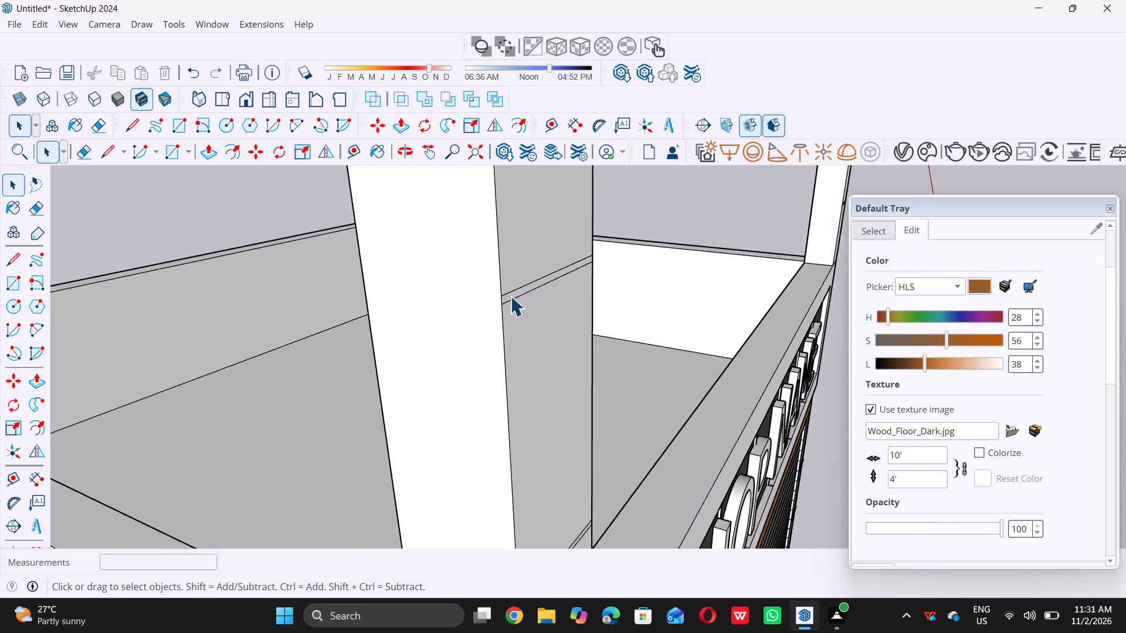
scroll(510, 296, up, 5)
click(510, 296)
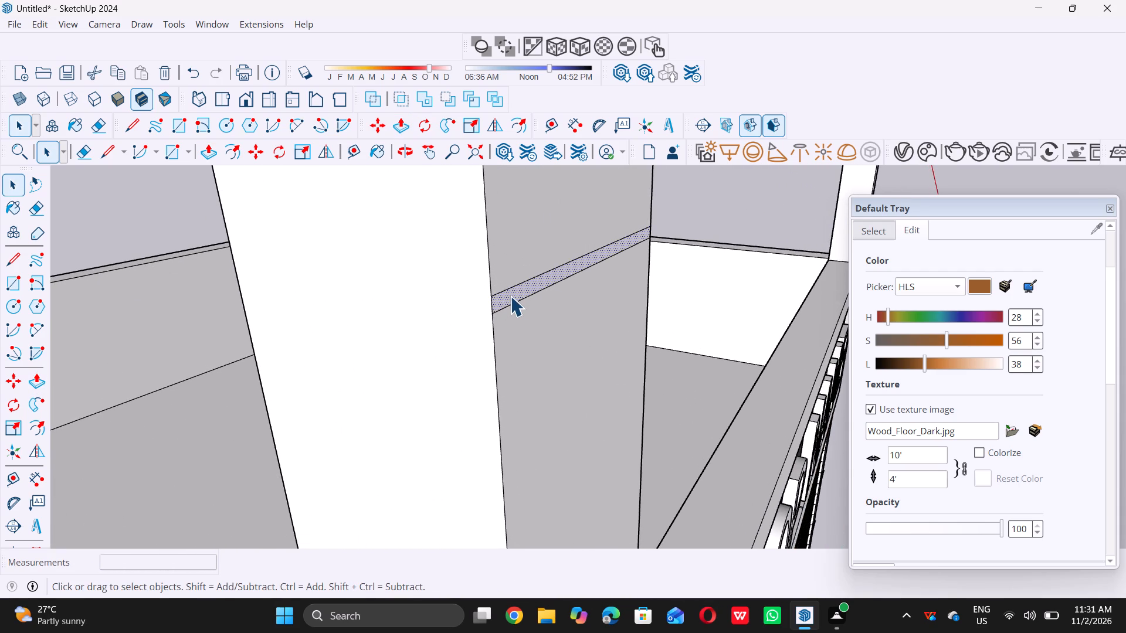
key(p)
click(513, 294)
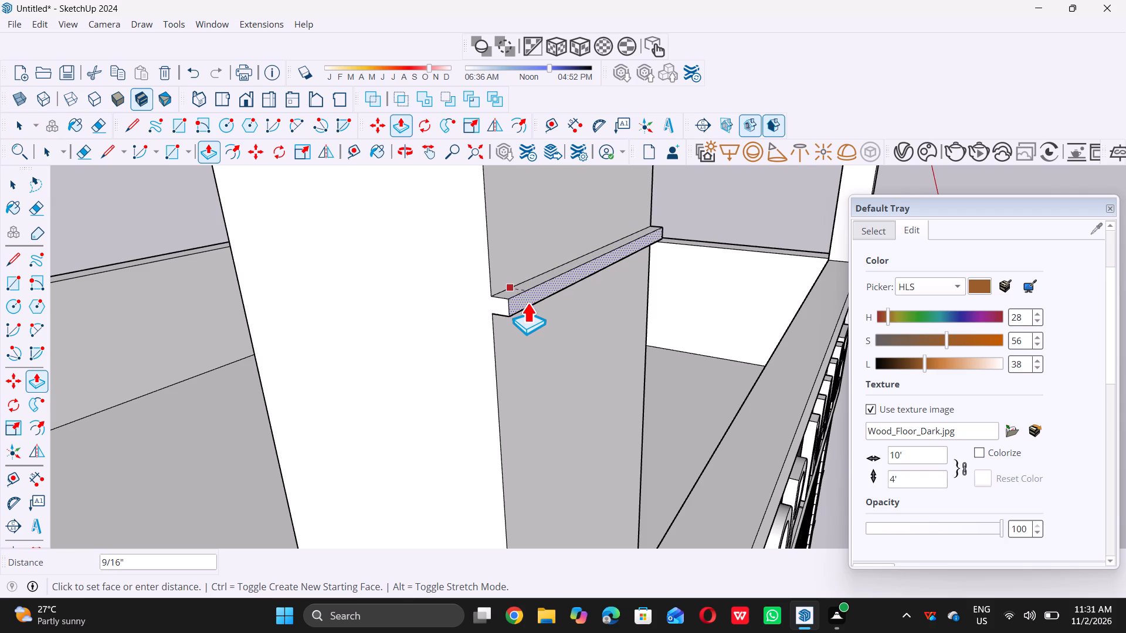
key(0)
key(period)
key(5)
key(shift+quotedbl)
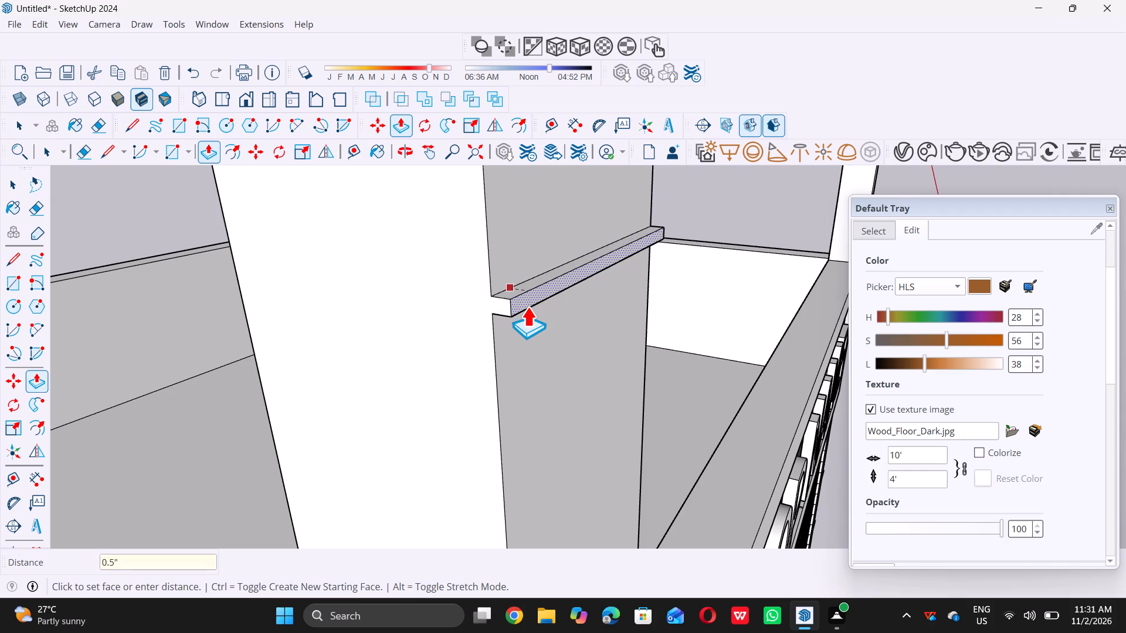
key(Return)
key(space)
Push/Pull the lowest strip on the left upright, just above the counter rim, outward by 0.5".
scroll(514, 309, down, 2)
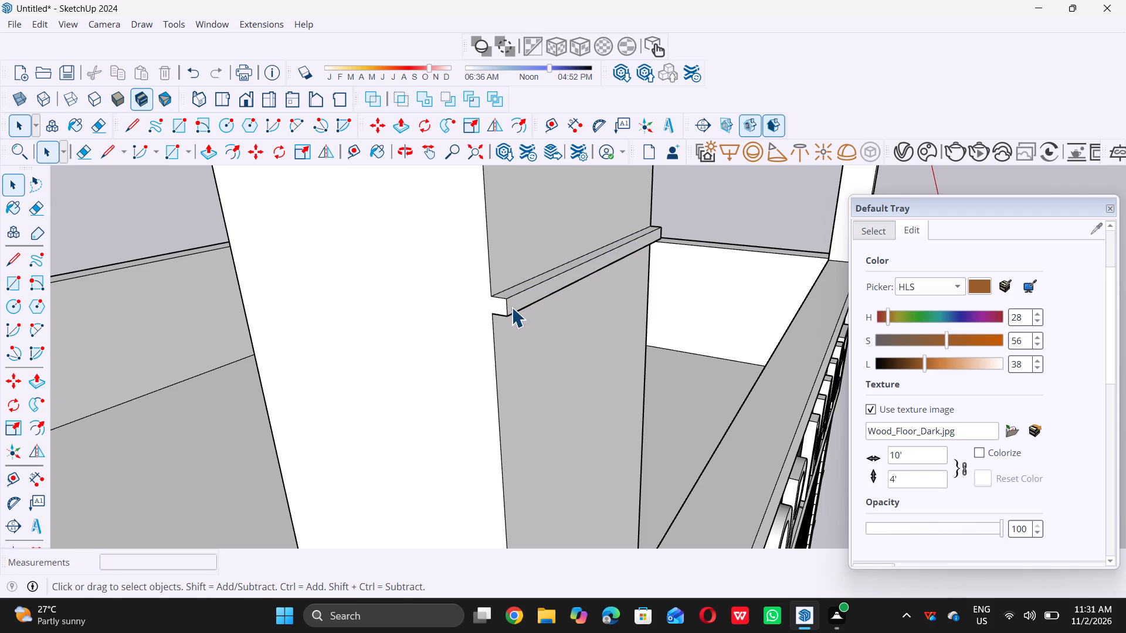
scroll(511, 307, down, 19)
scroll(517, 271, down, 10)
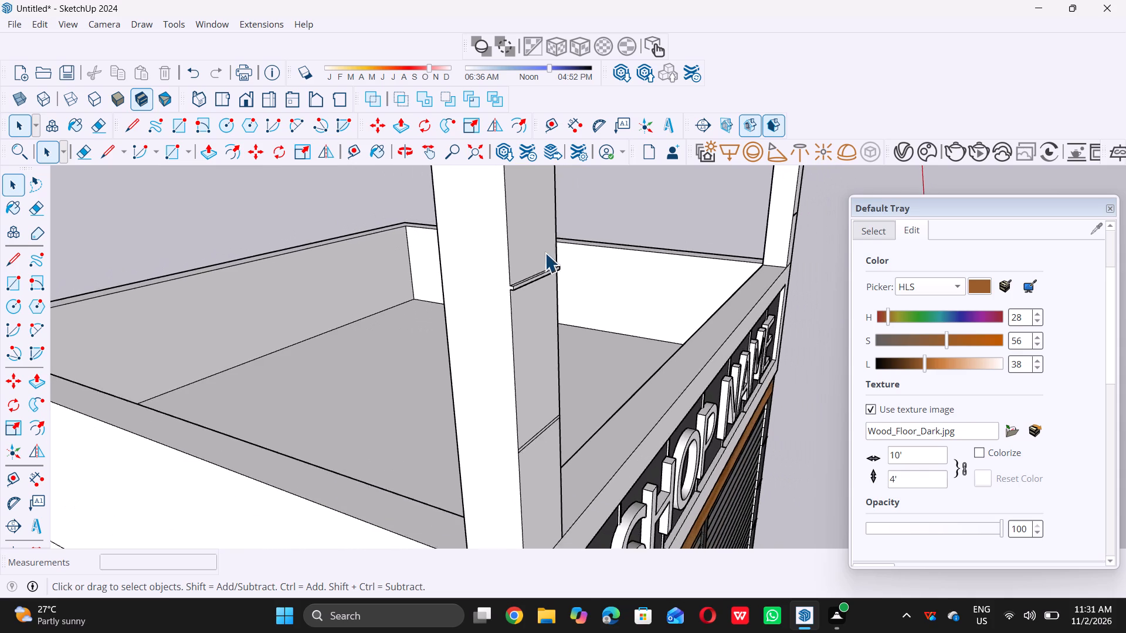
scroll(545, 253, down, 2)
scroll(545, 369, up, 15)
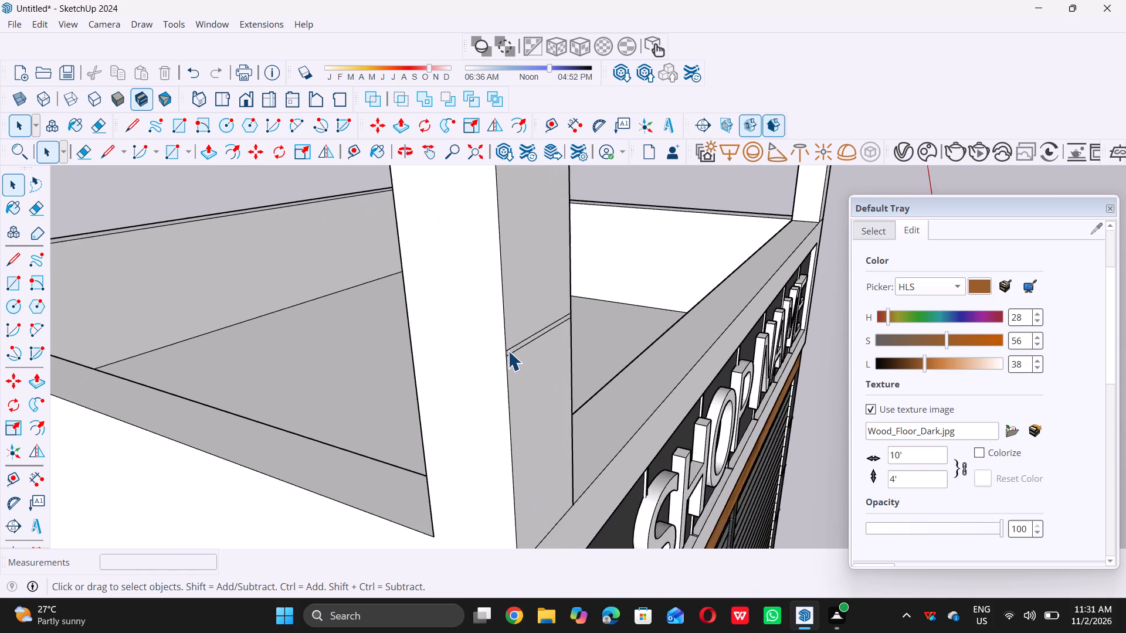
scroll(504, 351, up, 9)
double_click(507, 355)
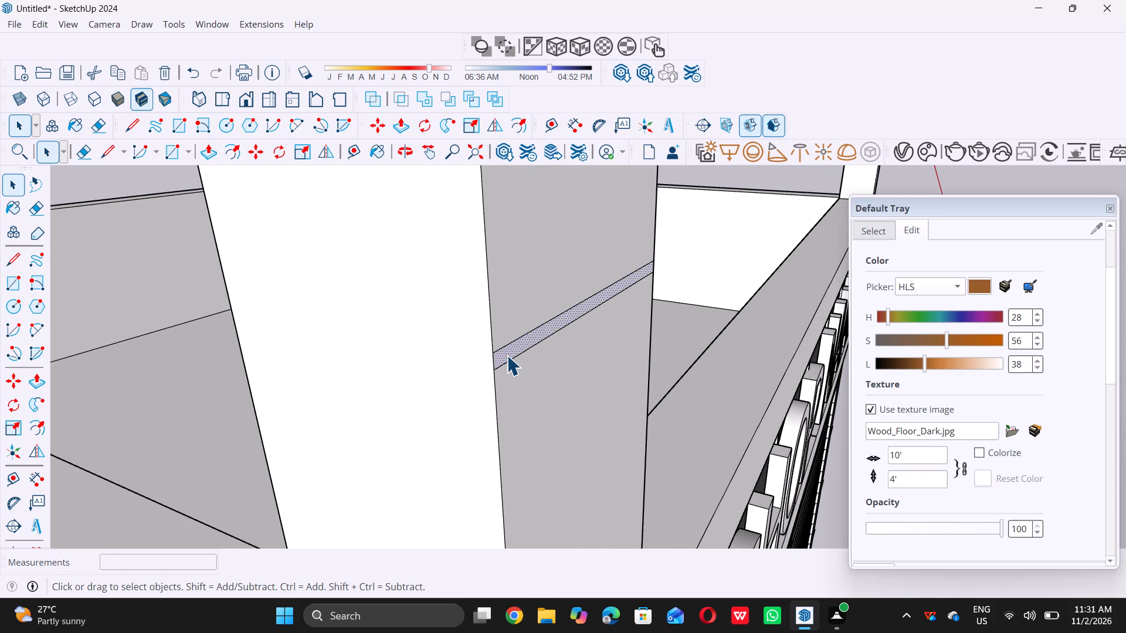
key(p)
click(509, 349)
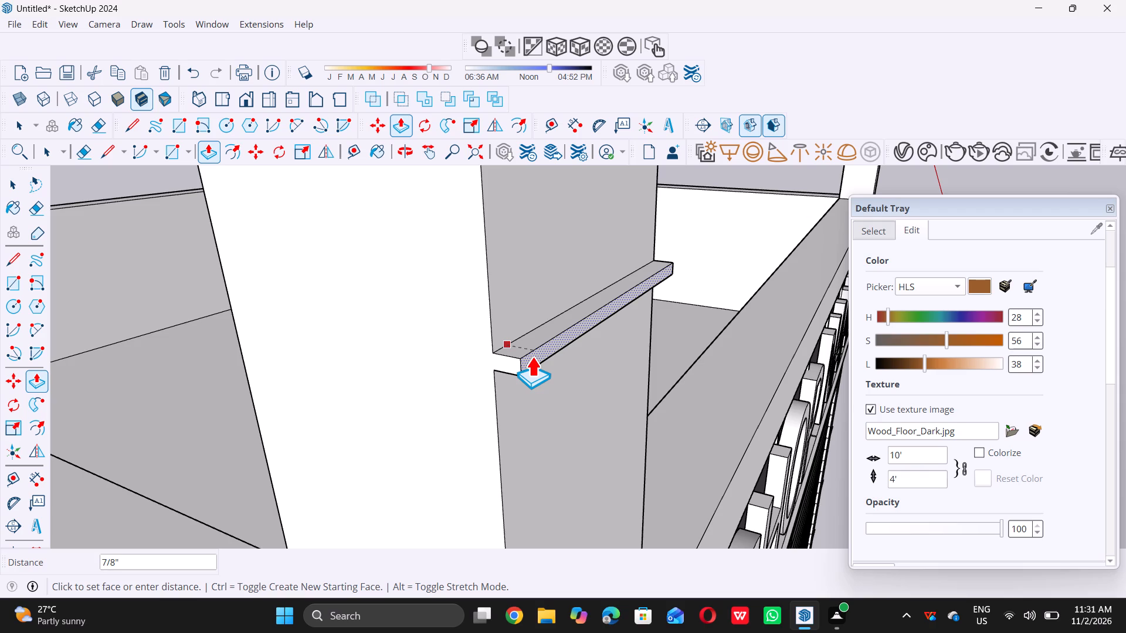
text(0.5)
key(shift+quotedbl)
key(Return)
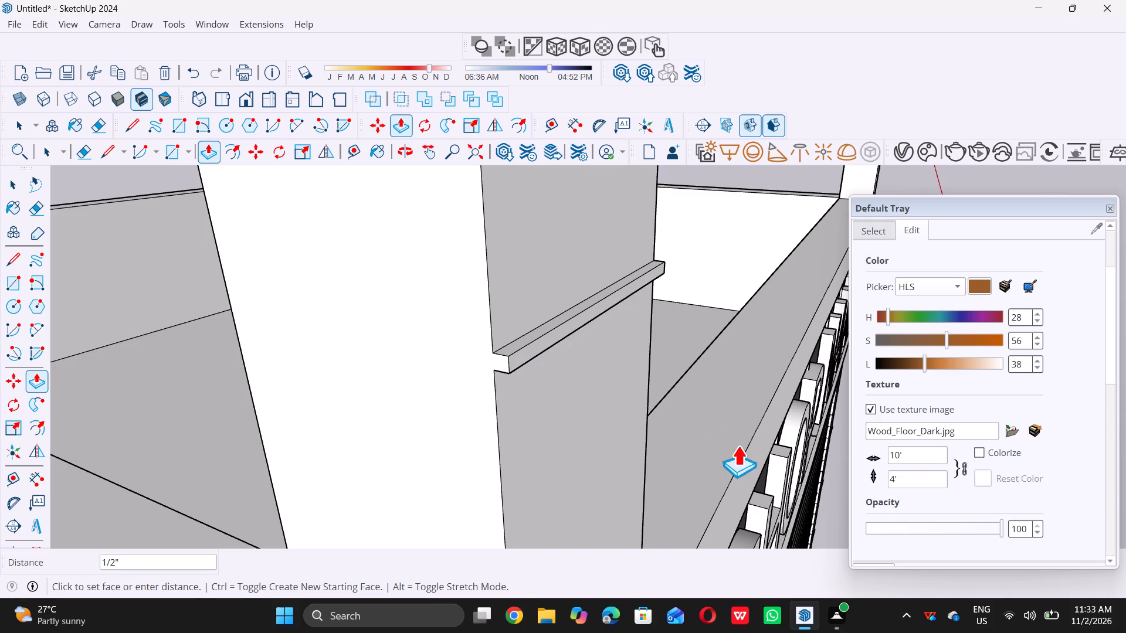
Examine the kiosk as a whole and the raised strips on the left upright of the serving opening.
scroll(434, 360, down, 19)
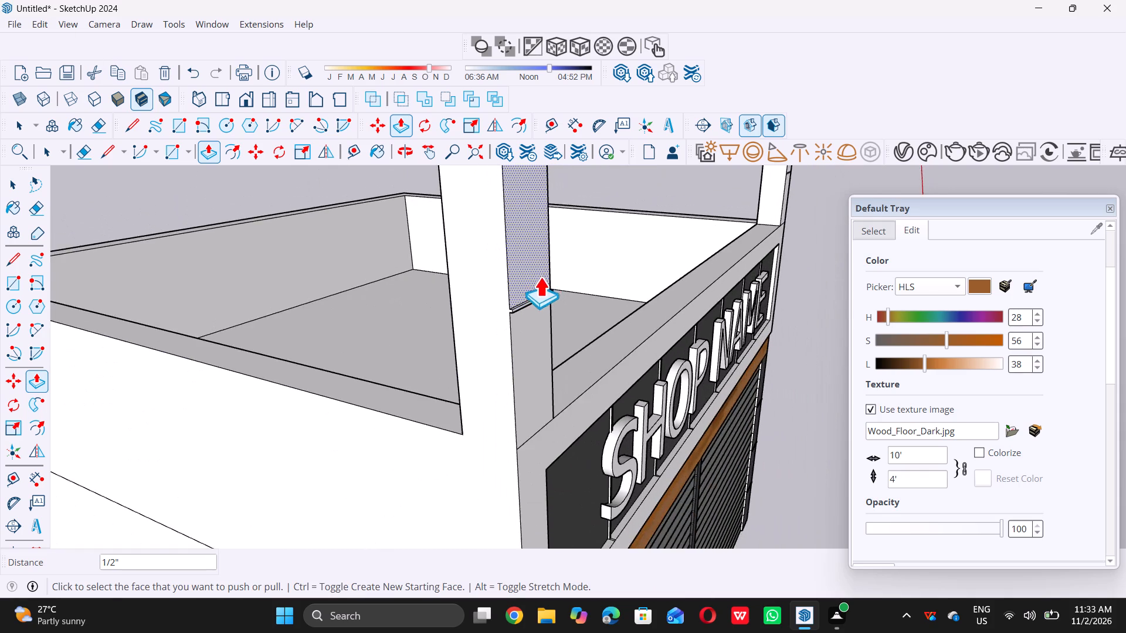
scroll(540, 277, down, 1)
scroll(443, 319, down, 8)
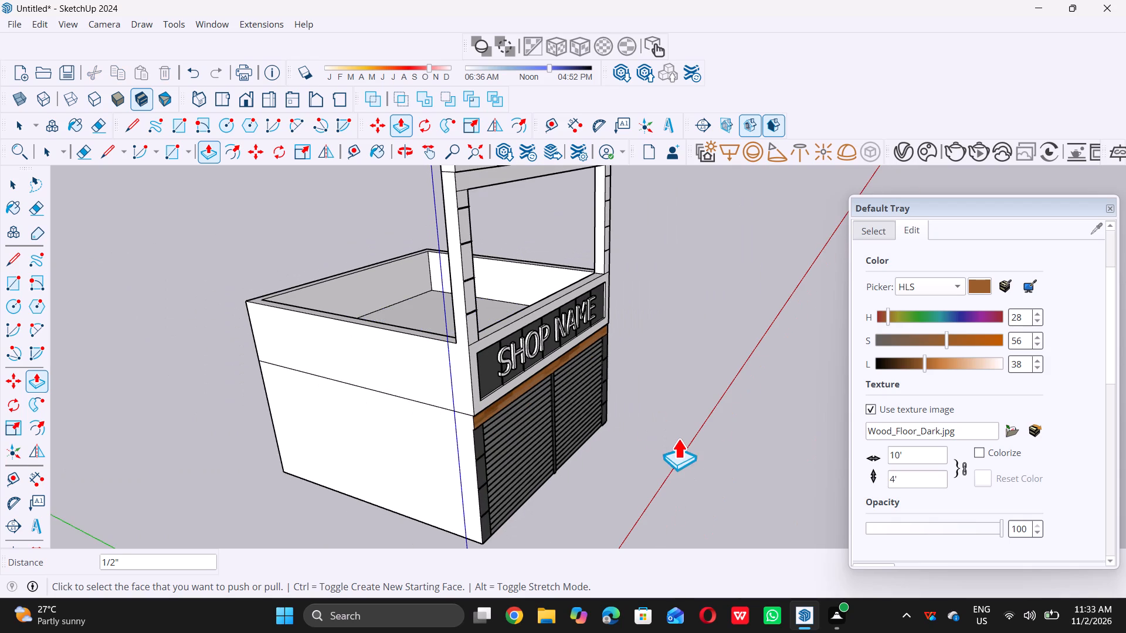
key(space)
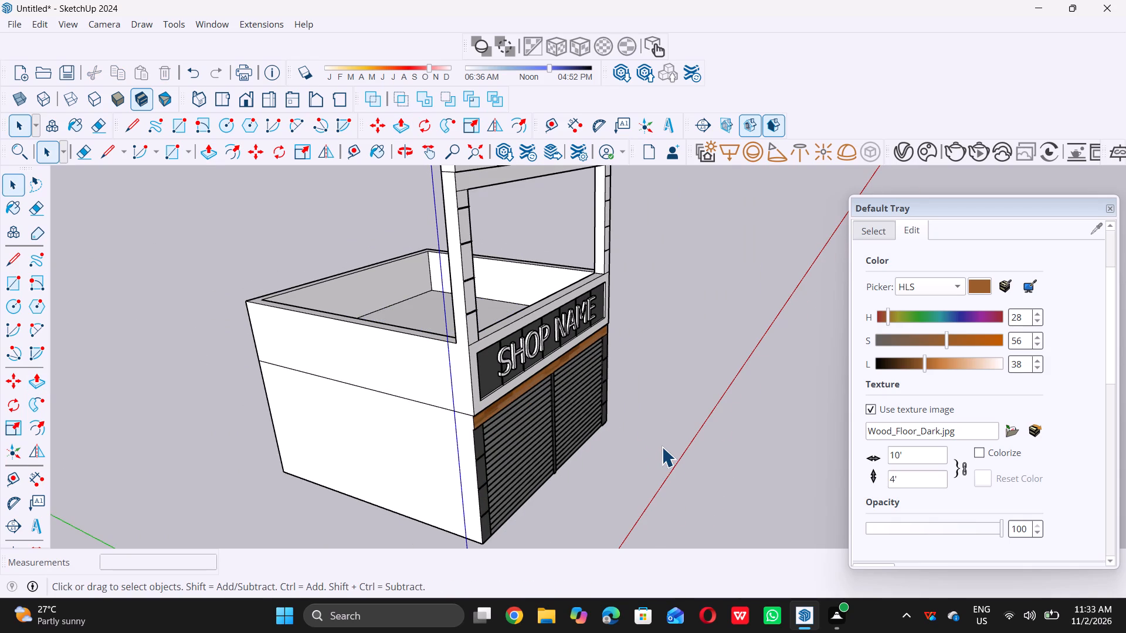
scroll(262, 314, down, 7)
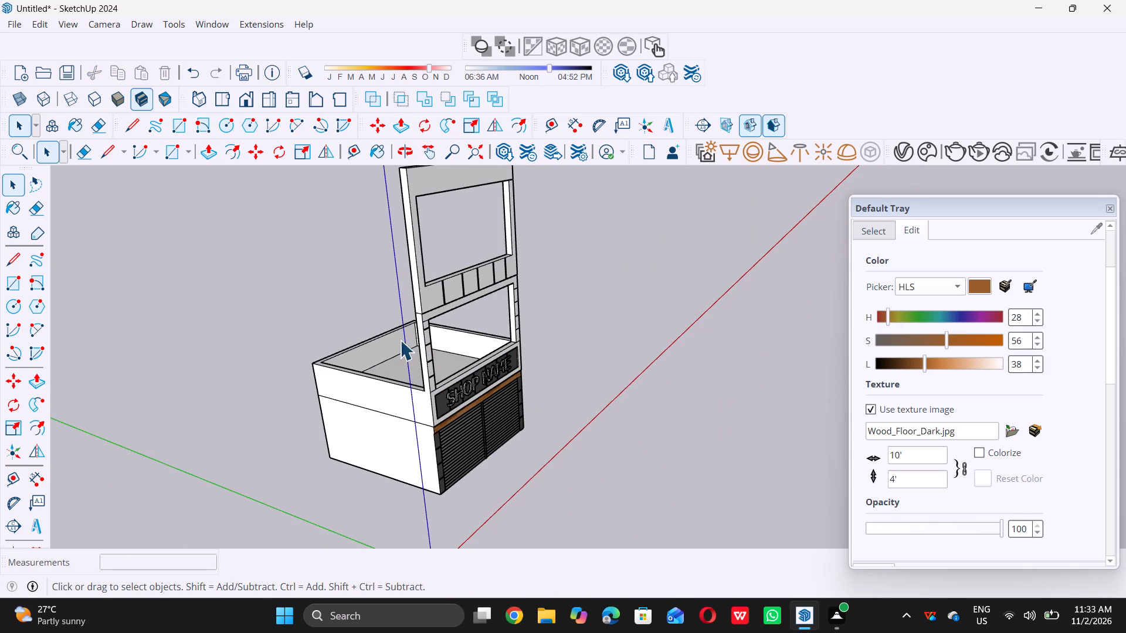
middle_drag(387, 381, 442, 405)
scroll(447, 372, up, 7)
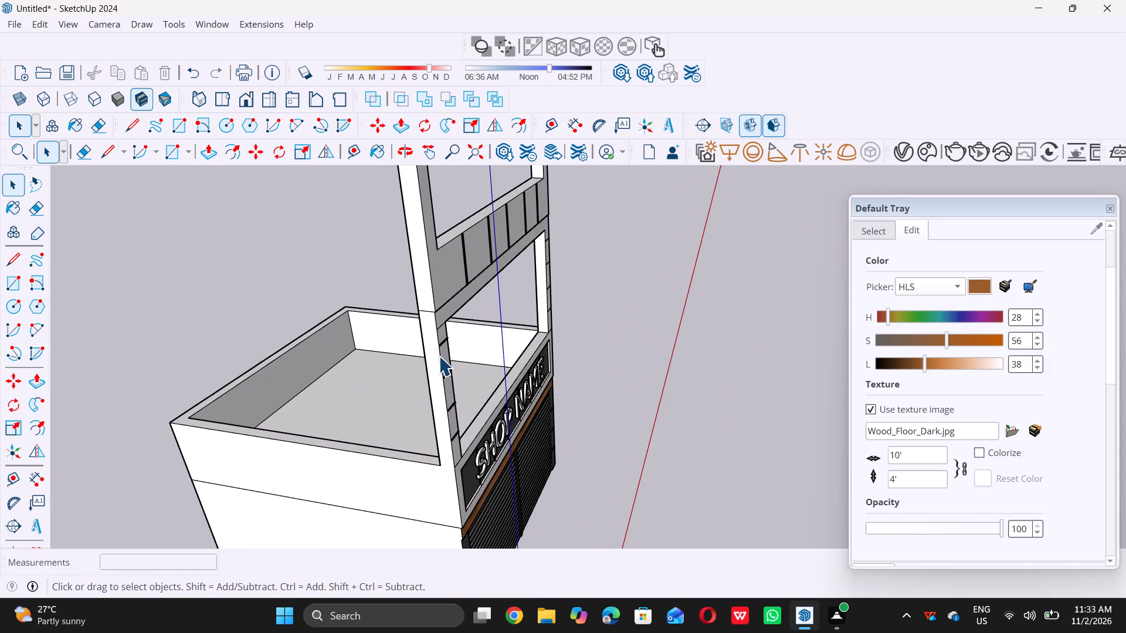
scroll(433, 357, down, 5)
middle_drag(418, 400, 409, 377)
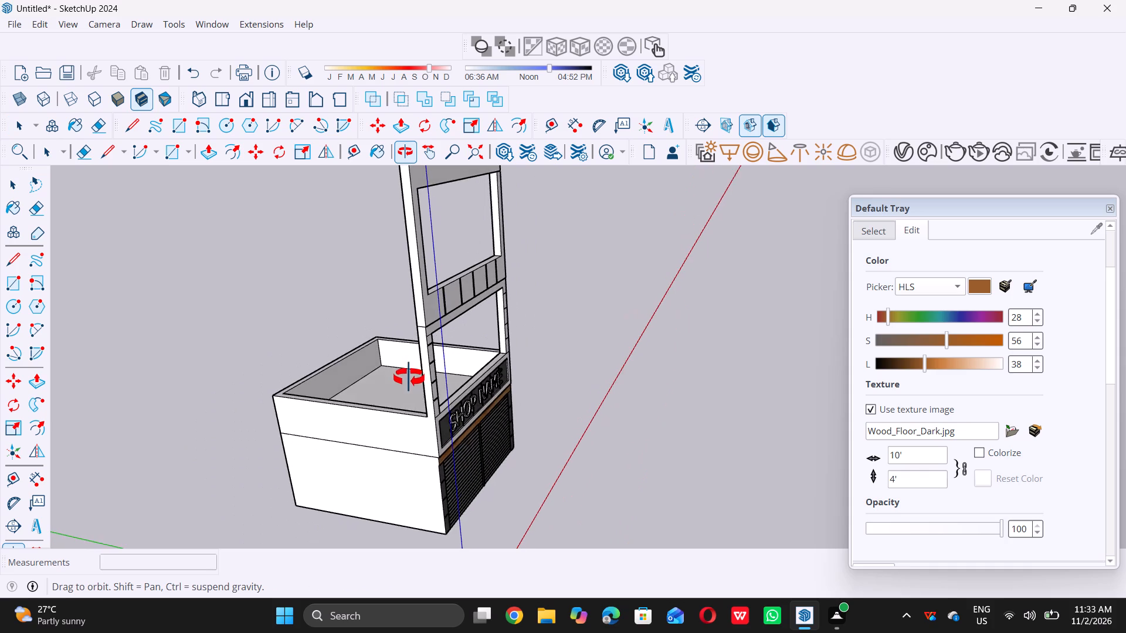
middle_drag(409, 377, 410, 382)
middle_click(411, 382)
scroll(428, 356, up, 1)
scroll(413, 356, down, 5)
middle_drag(409, 416, 414, 416)
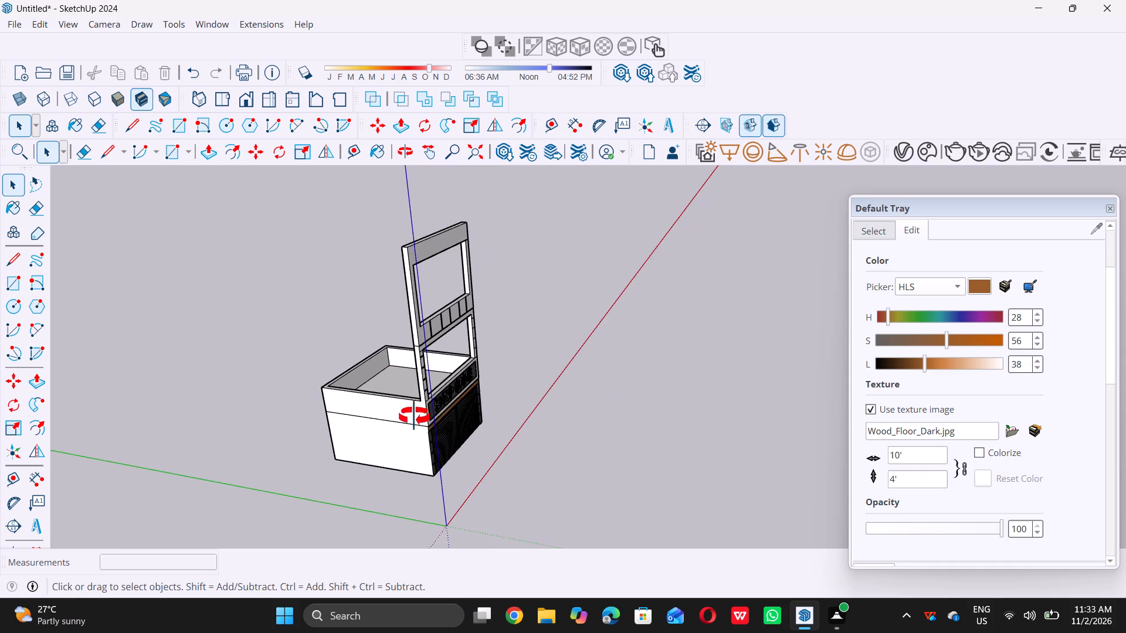
middle_drag(414, 416, 422, 383)
middle_click(422, 383)
scroll(427, 341, up, 6)
scroll(395, 396, down, 2)
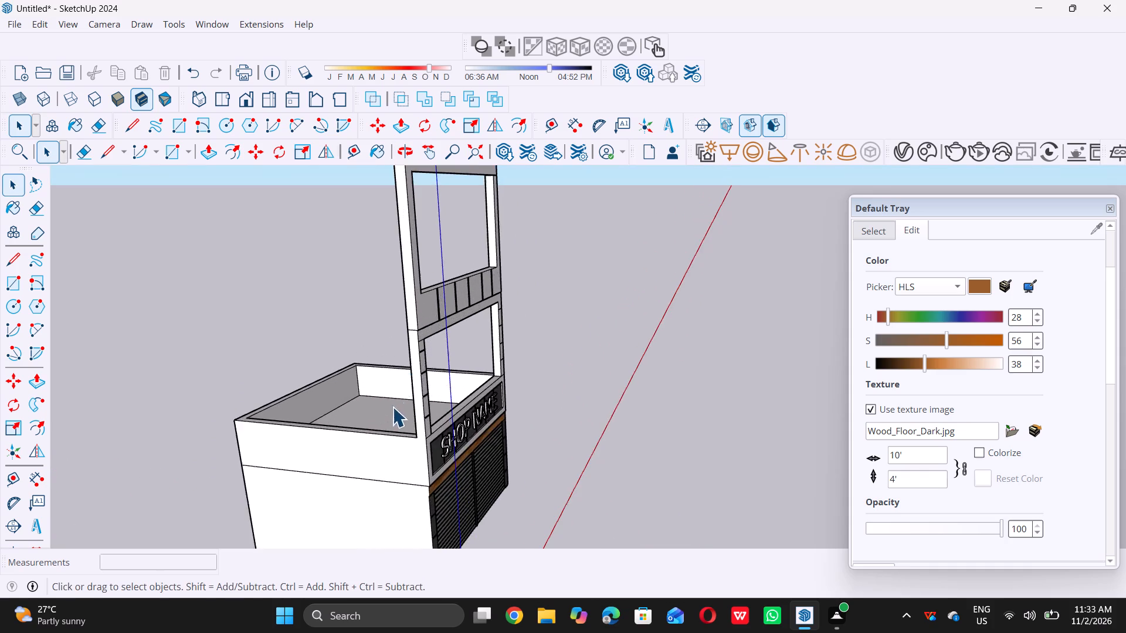
scroll(392, 407, down, 10)
scroll(381, 484, up, 5)
scroll(381, 484, down, 4)
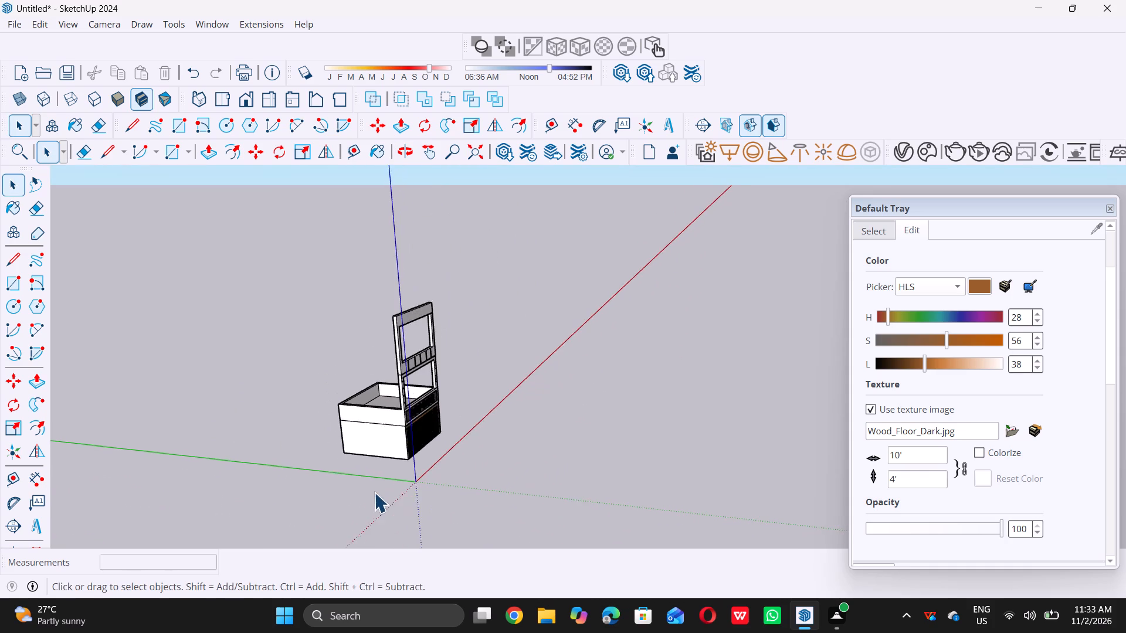
scroll(374, 492, down, 4)
middle_drag(441, 482, 327, 462)
middle_click(327, 462)
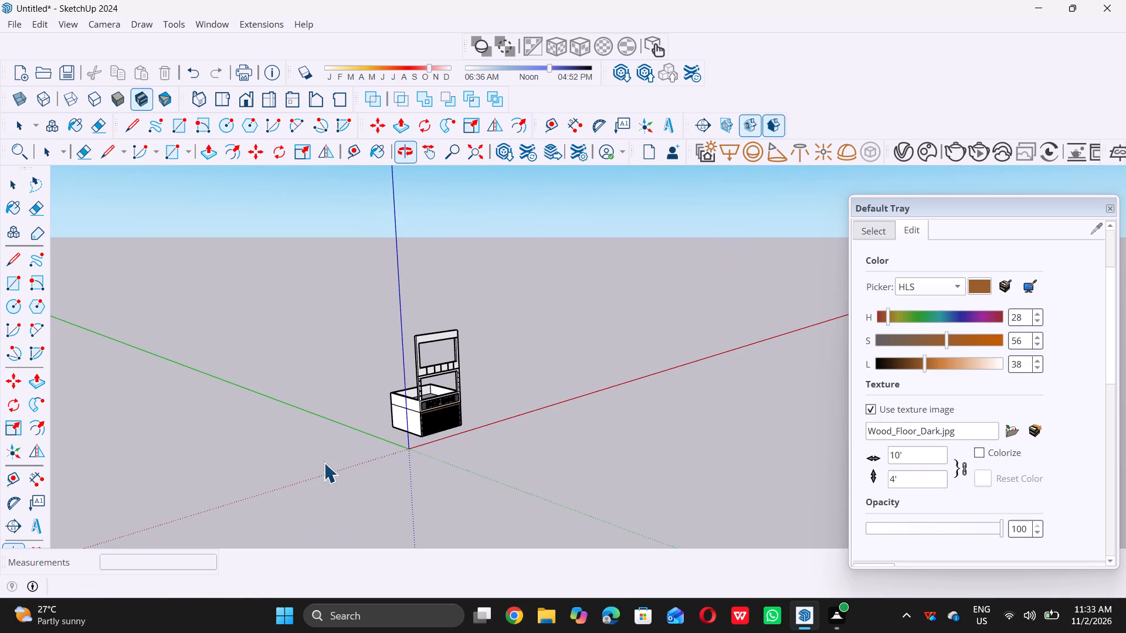
scroll(421, 374, up, 7)
scroll(406, 423, down, 7)
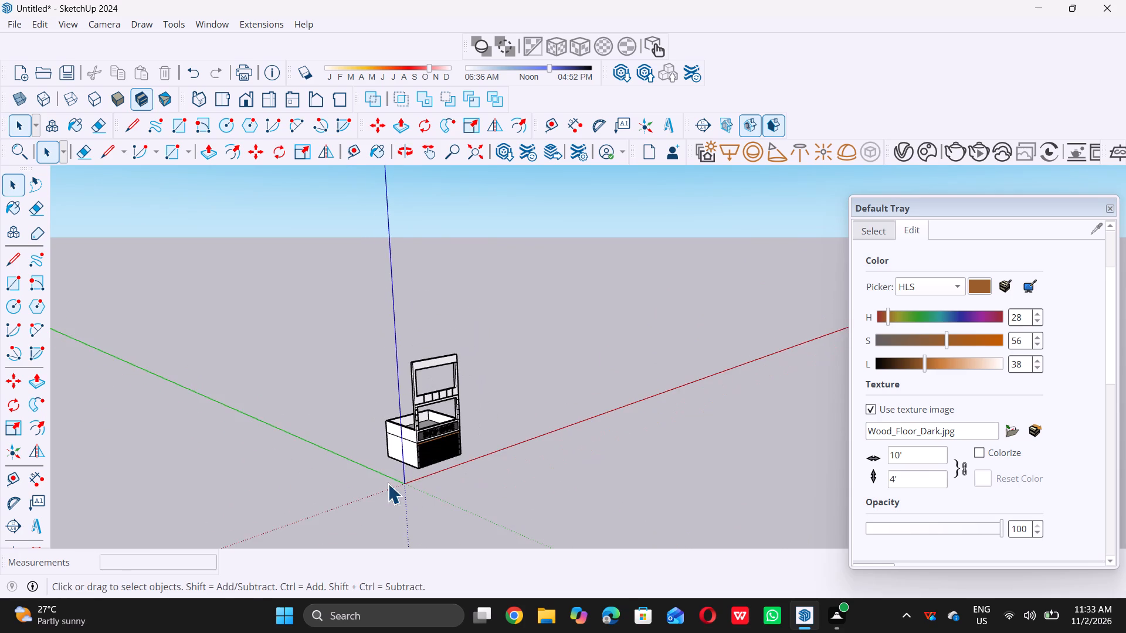
middle_drag(386, 486, 456, 486)
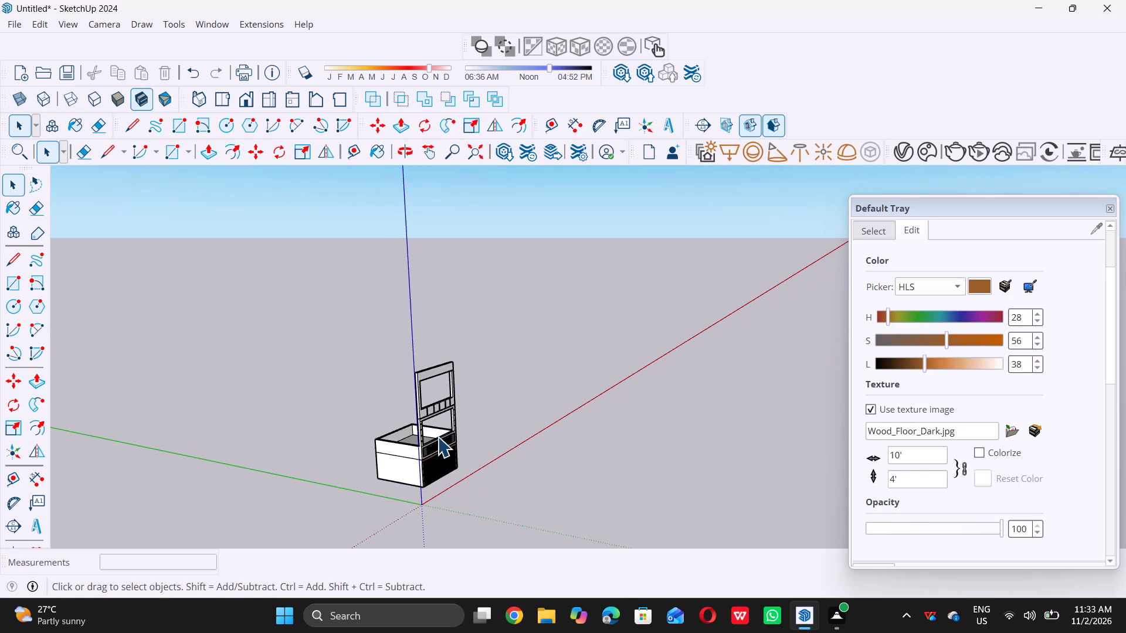
scroll(436, 433, up, 13)
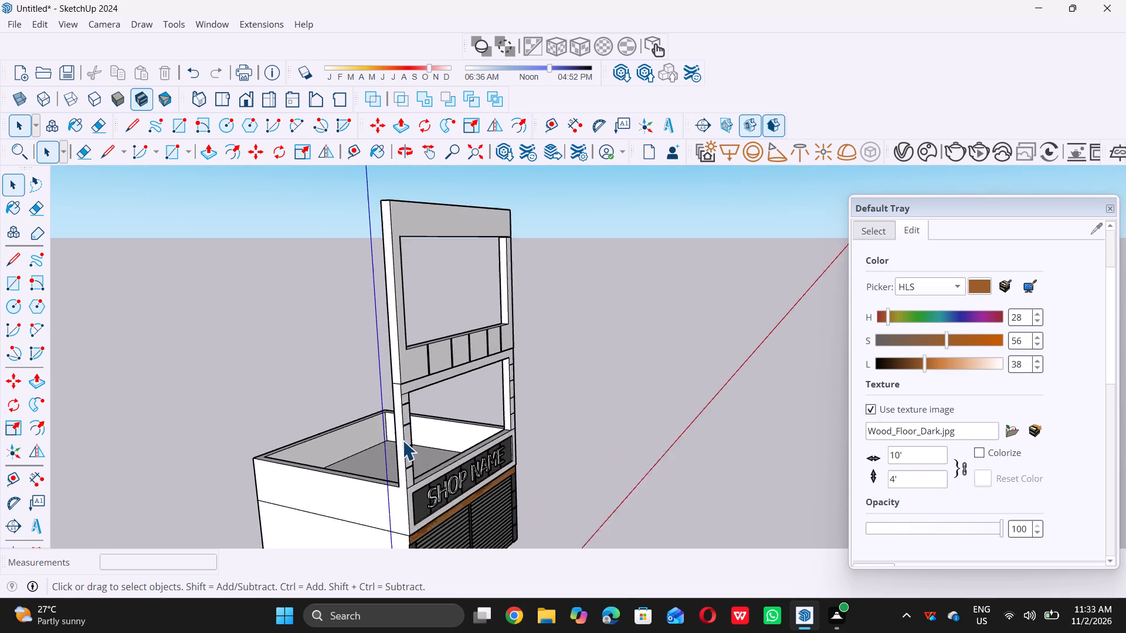
scroll(398, 409, down, 13)
middle_drag(392, 382, 414, 432)
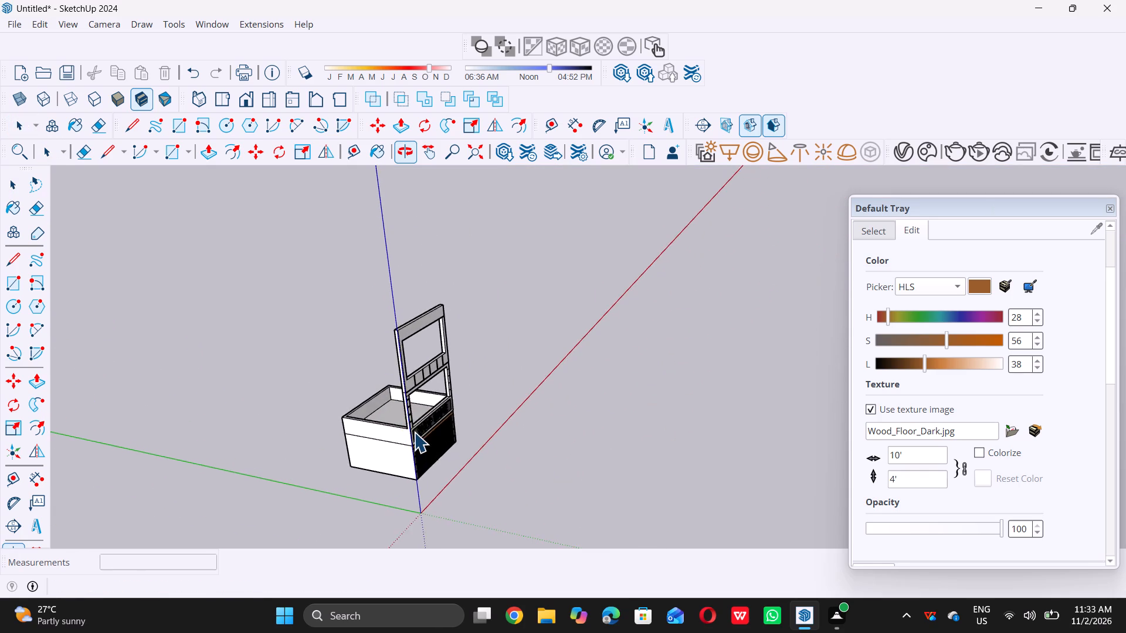
scroll(412, 429, up, 12)
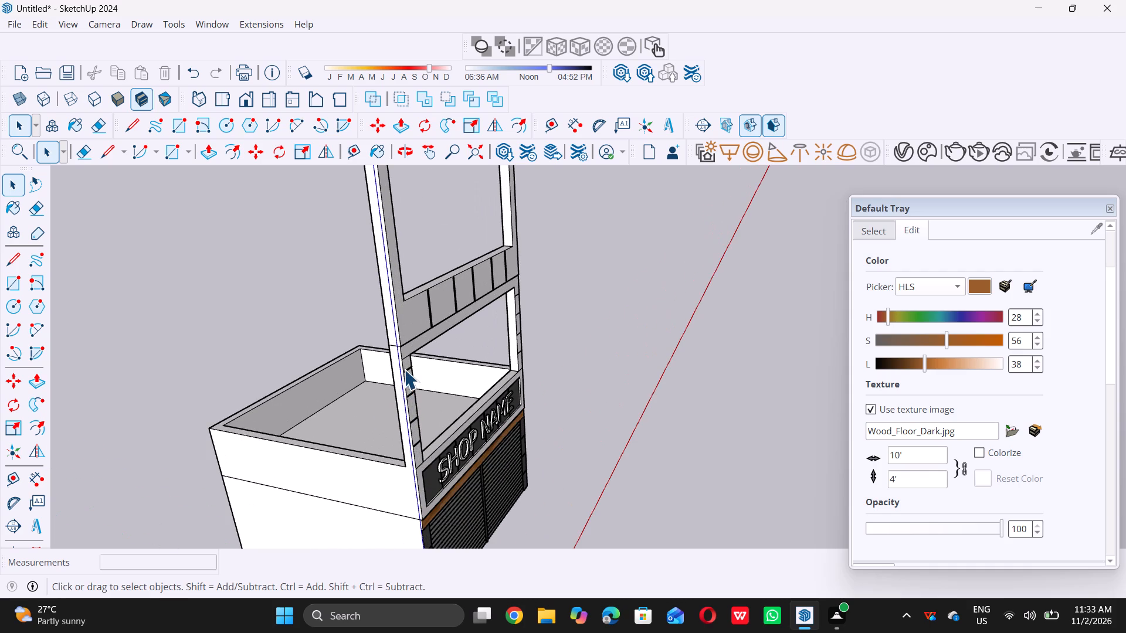
scroll(404, 369, up, 10)
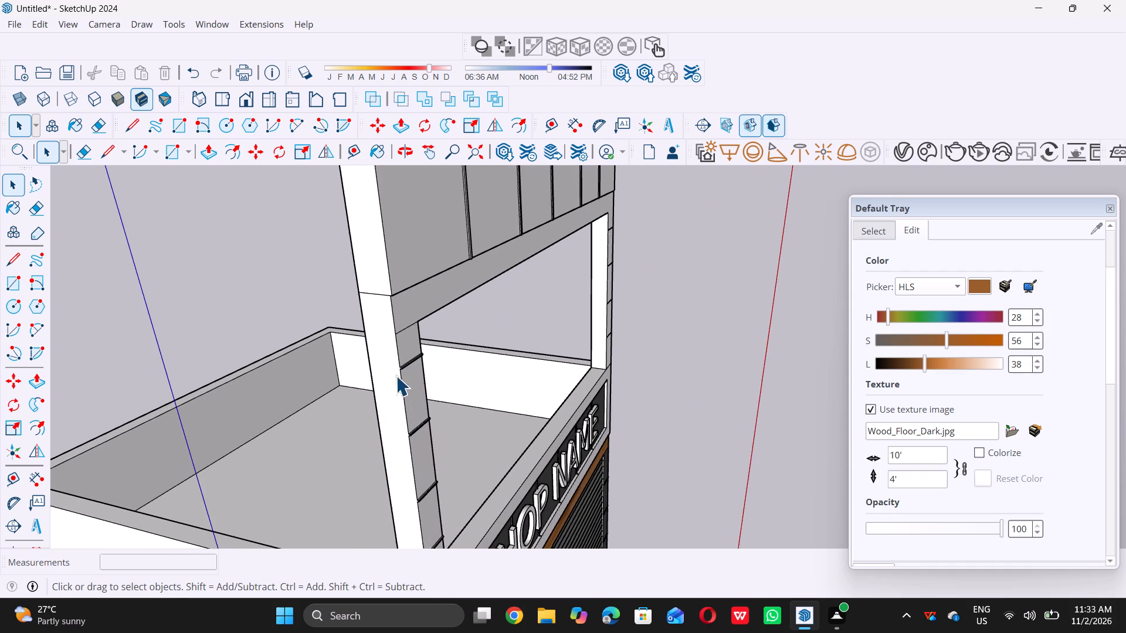
scroll(406, 359, down, 12)
scroll(403, 377, up, 2)
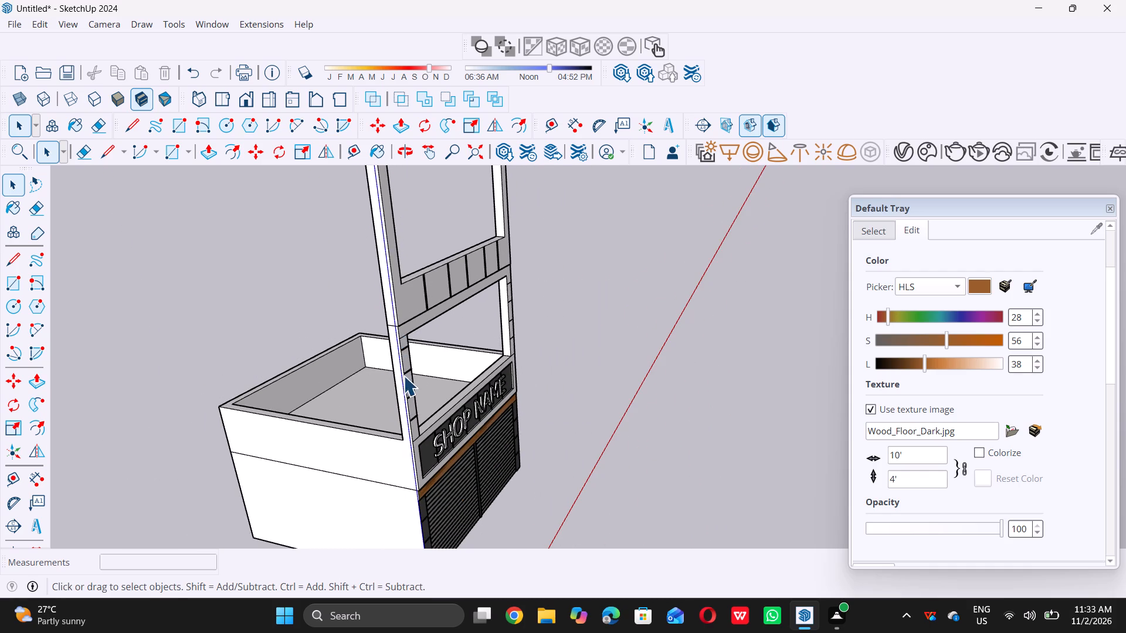
scroll(403, 376, up, 14)
scroll(402, 361, down, 5)
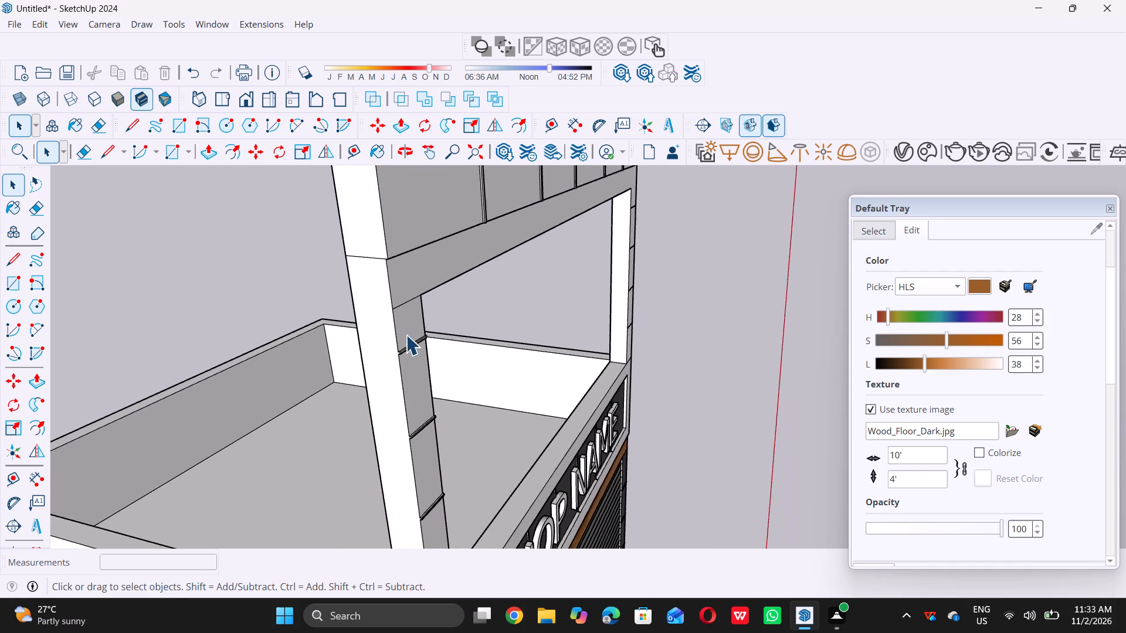
scroll(406, 326, down, 4)
scroll(397, 382, up, 9)
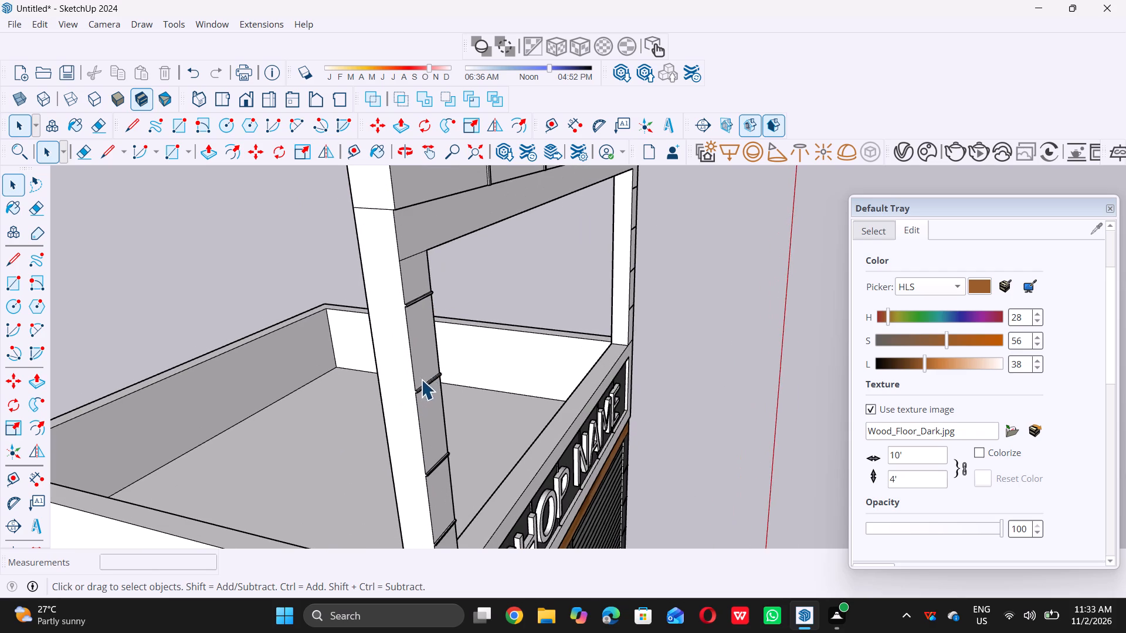
scroll(421, 379, up, 3)
scroll(401, 379, down, 6)
scroll(397, 316, down, 5)
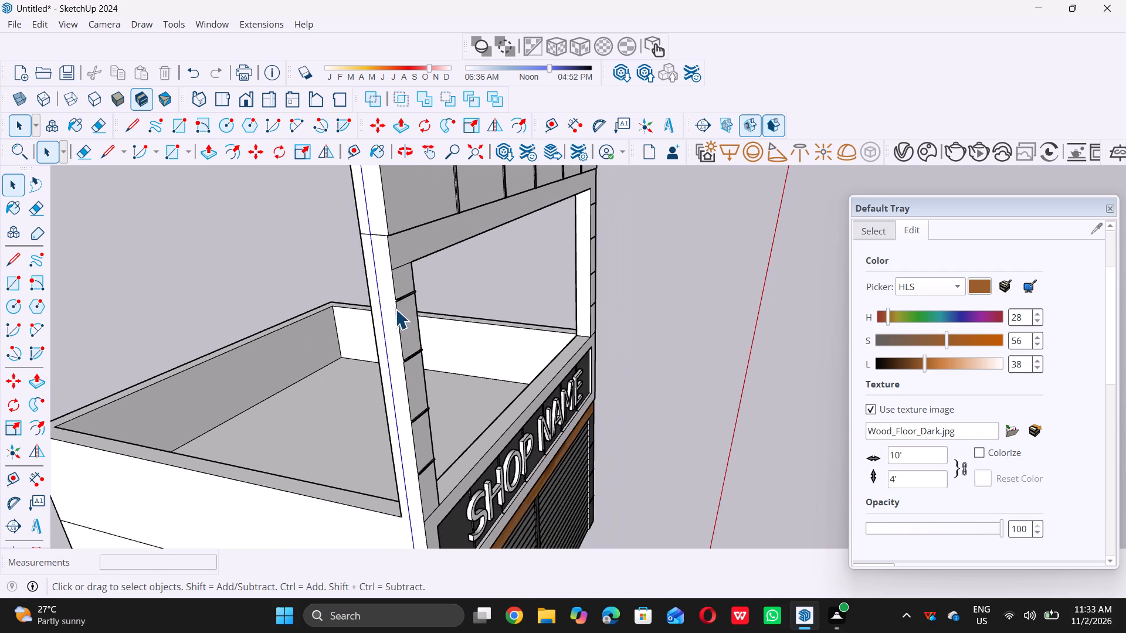
scroll(388, 316, down, 5)
scroll(373, 423, down, 3)
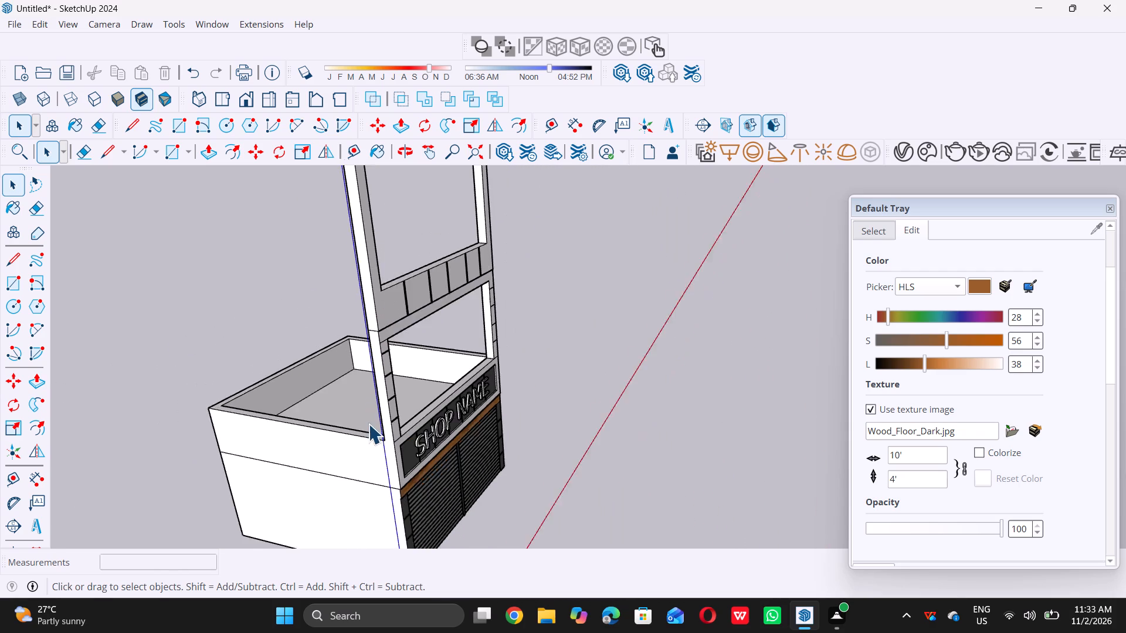
scroll(368, 424, down, 2)
scroll(385, 383, up, 10)
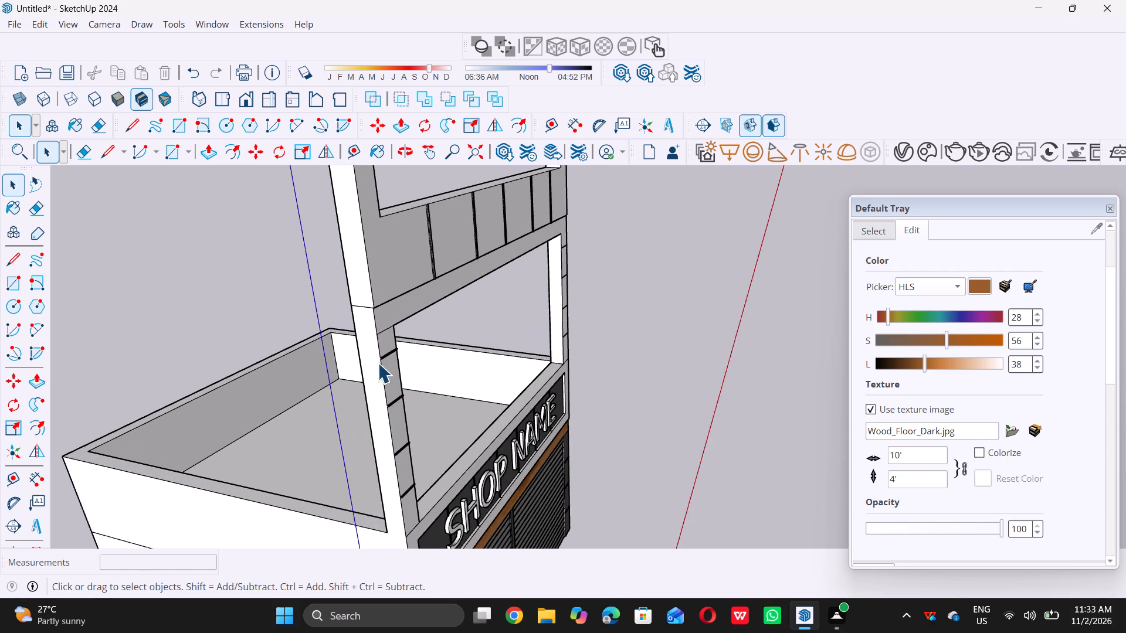
scroll(378, 363, up, 18)
scroll(384, 360, down, 2)
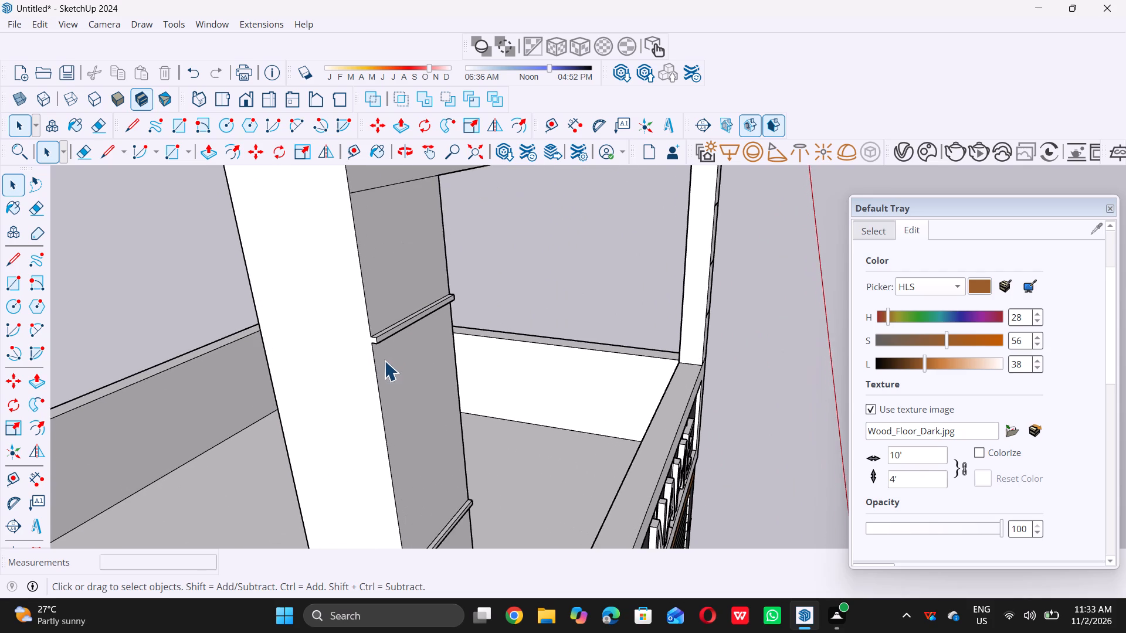
scroll(384, 360, down, 15)
scroll(416, 482, up, 6)
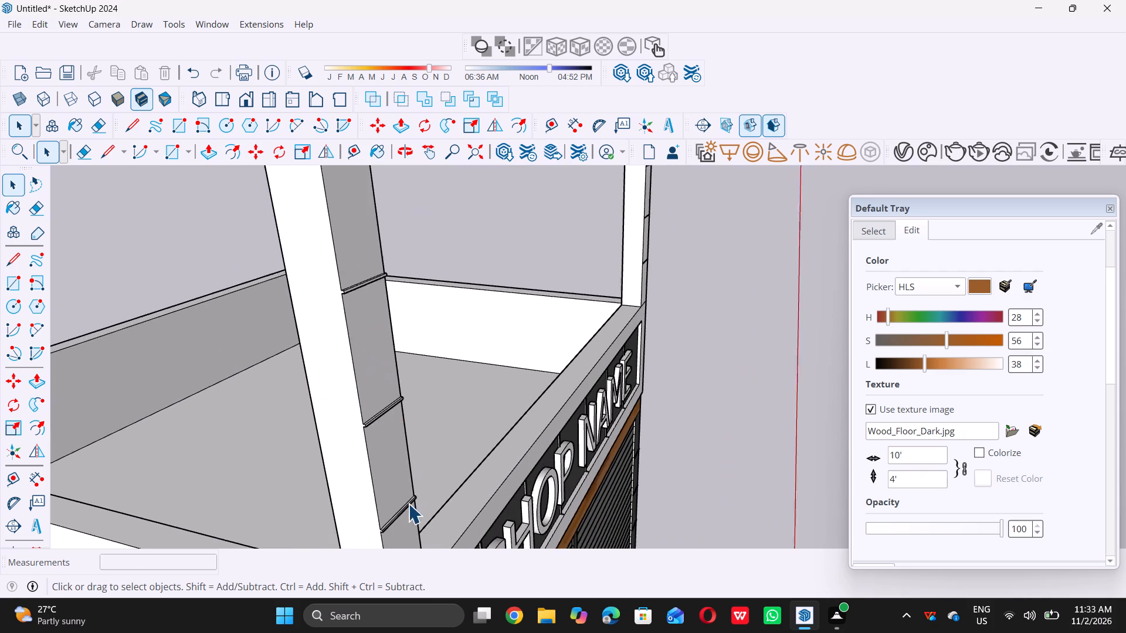
scroll(364, 443, down, 14)
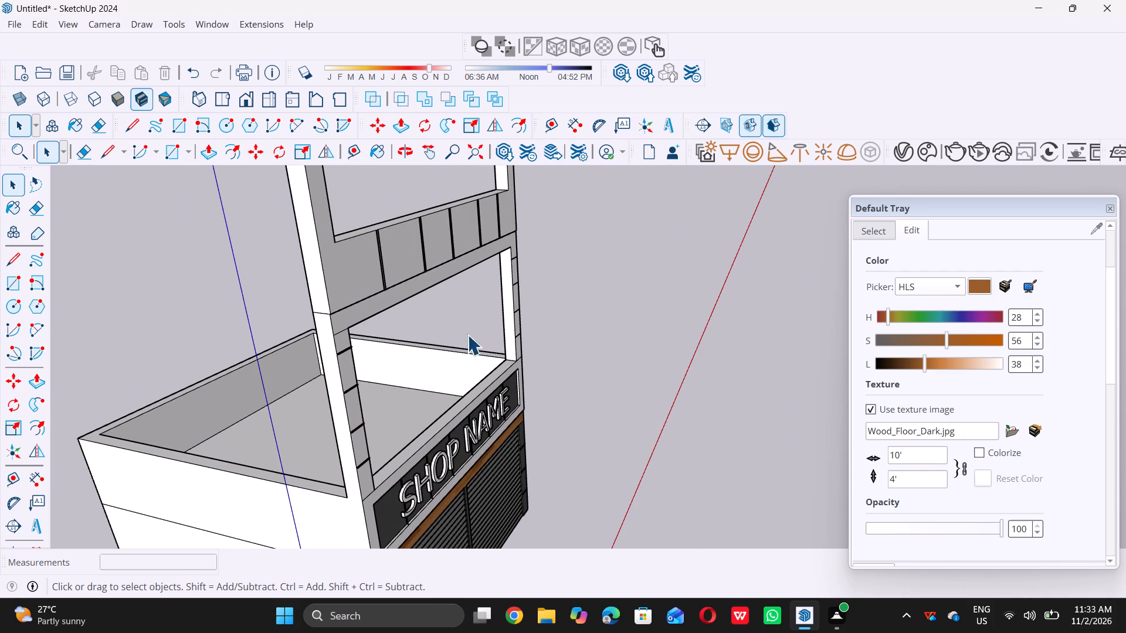
Push/Pull the topmost strip on the right upright of the serving opening outward by 0.5".
scroll(535, 240, up, 15)
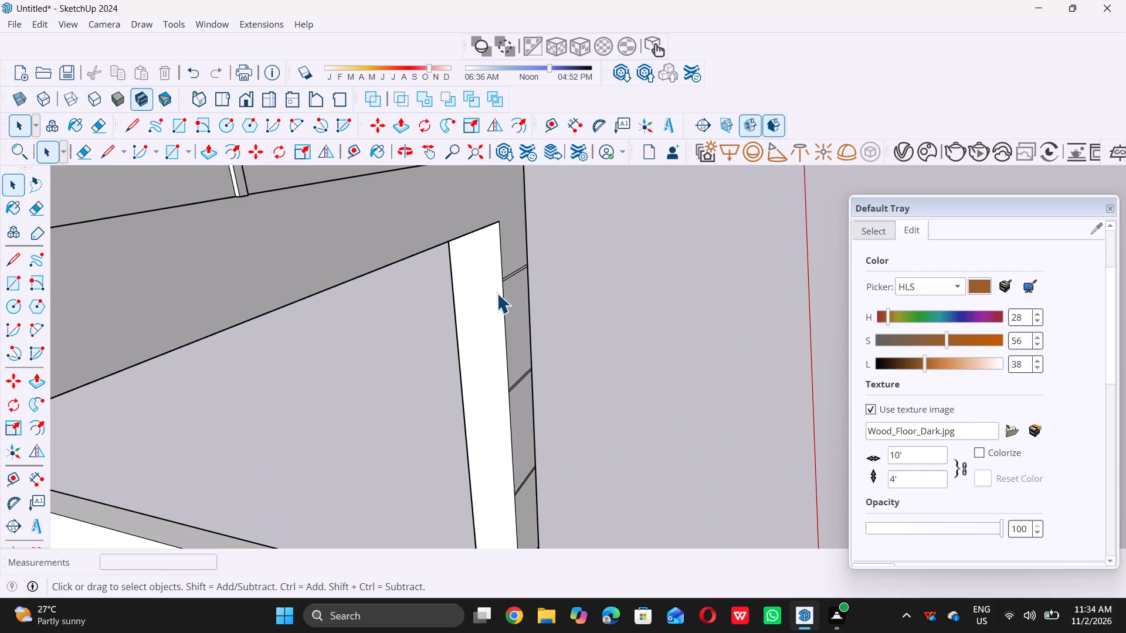
scroll(514, 268, up, 11)
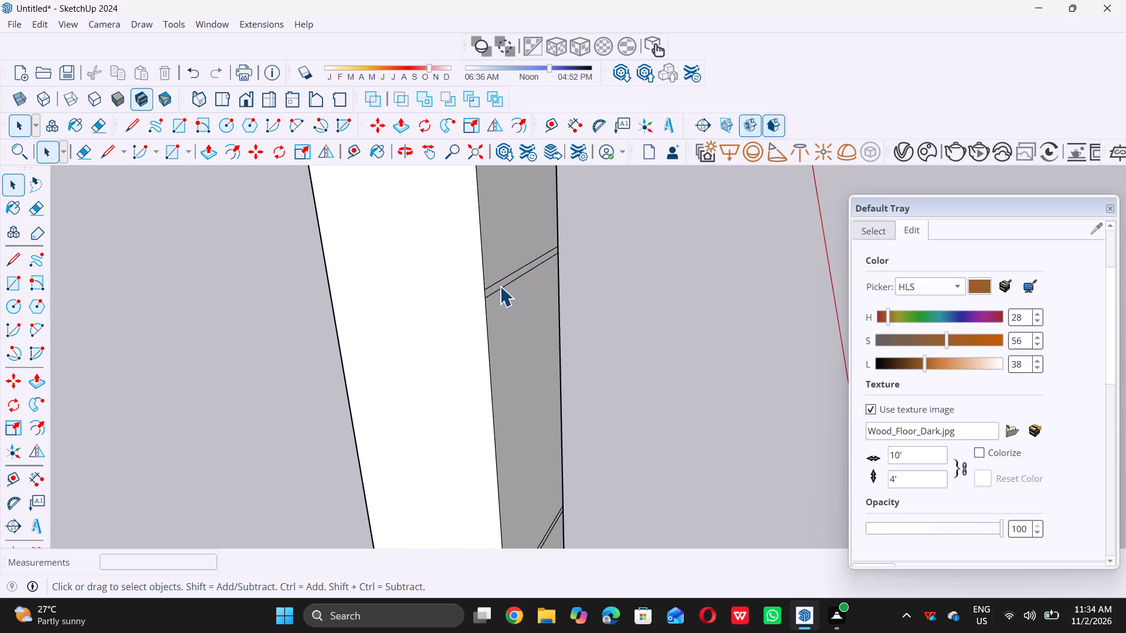
scroll(500, 286, up, 5)
double_click(500, 286)
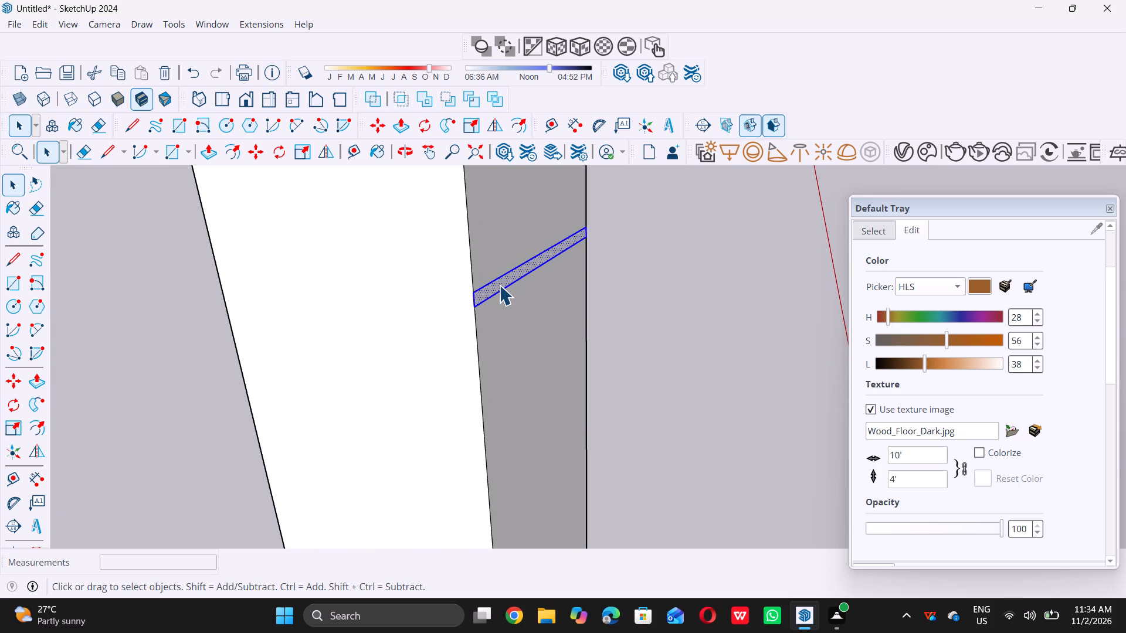
key(p)
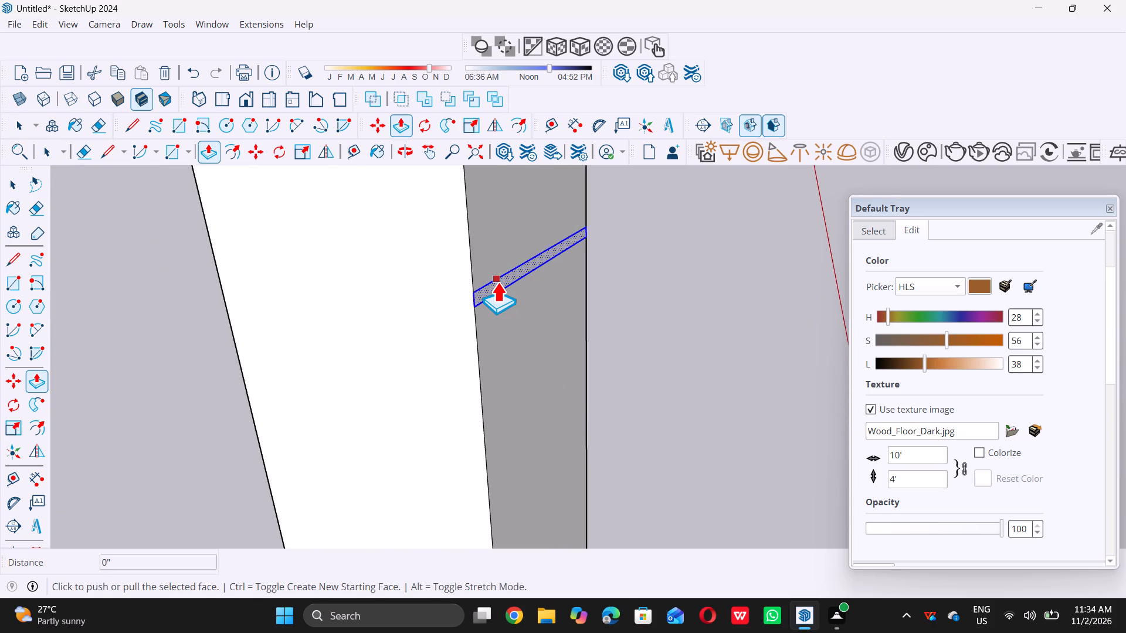
click(497, 282)
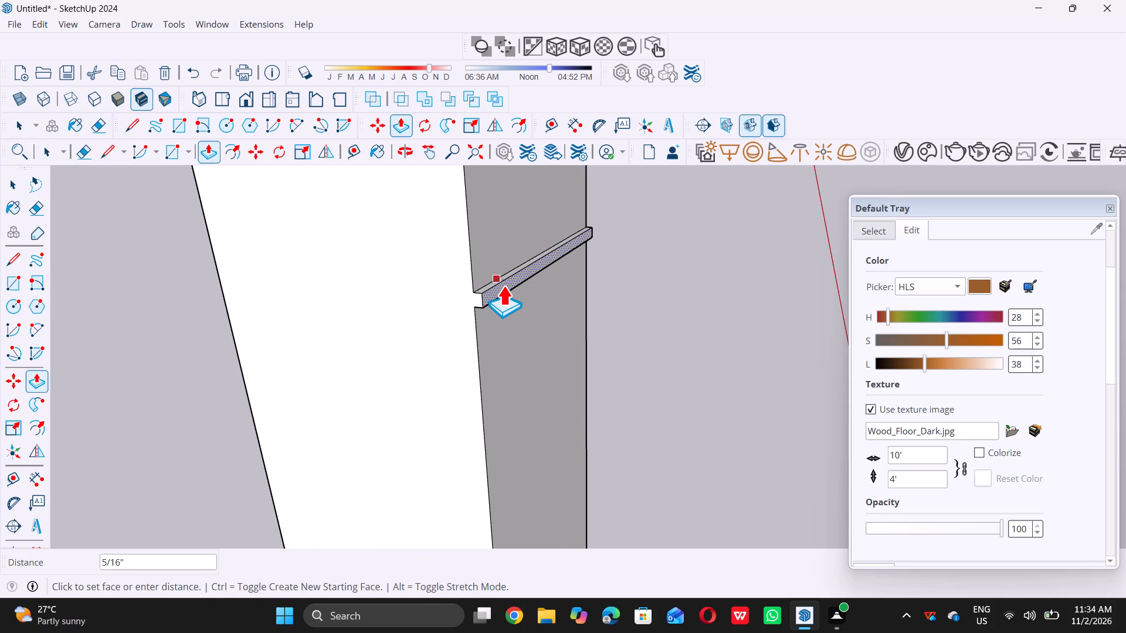
text(0.)
key(5)
key(shift+quotedbl)
key(Return)
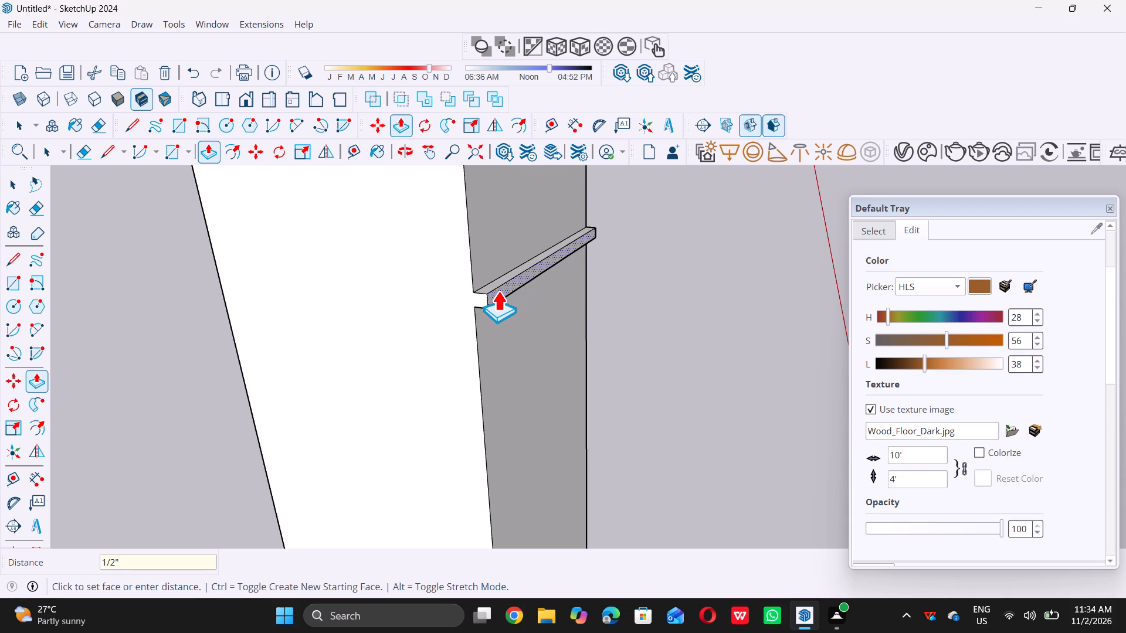
key(space)
scroll(497, 300, down, 12)
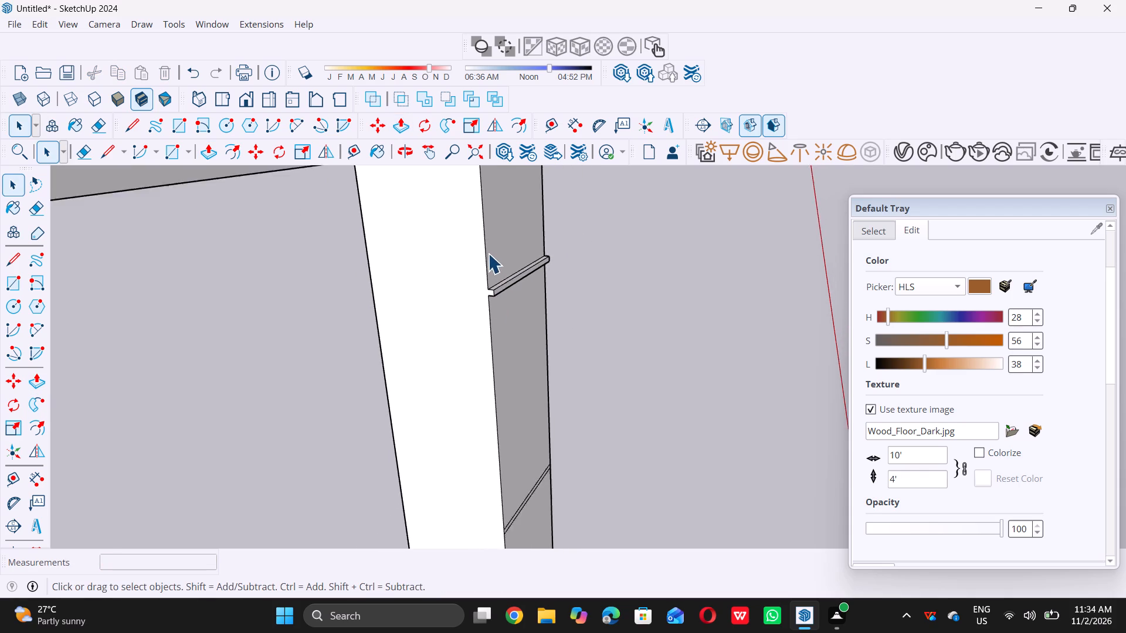
scroll(488, 253, down, 5)
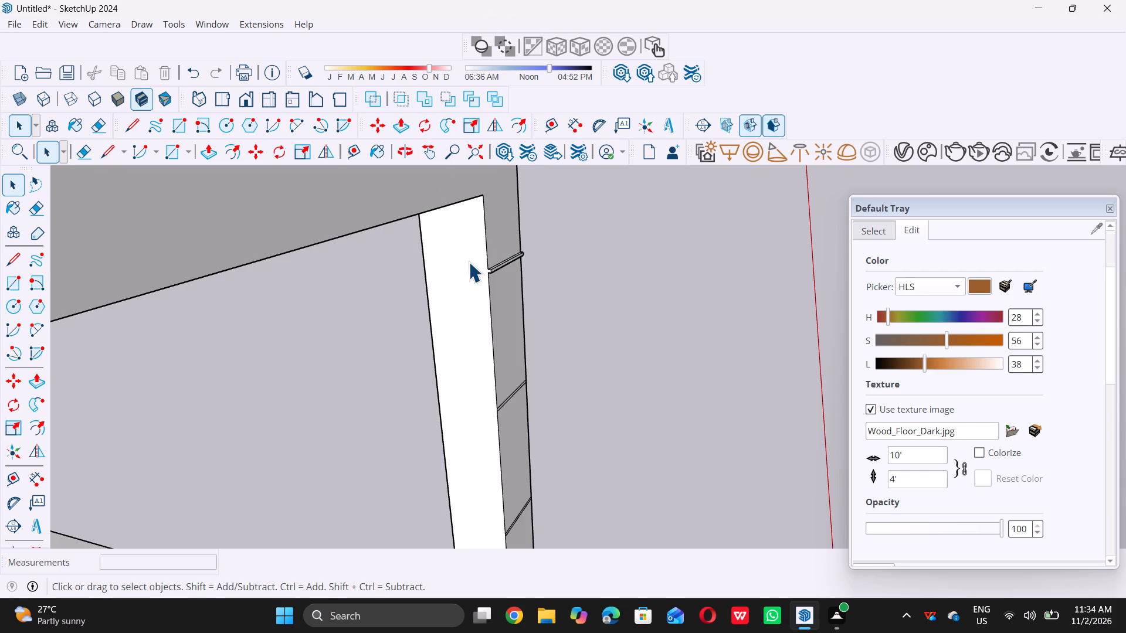
Push/Pull the second strip from the top on the right upright outward, repeating the previous strip's 0.5" distance.
scroll(469, 262, down, 11)
middle_drag(452, 269, 479, 290)
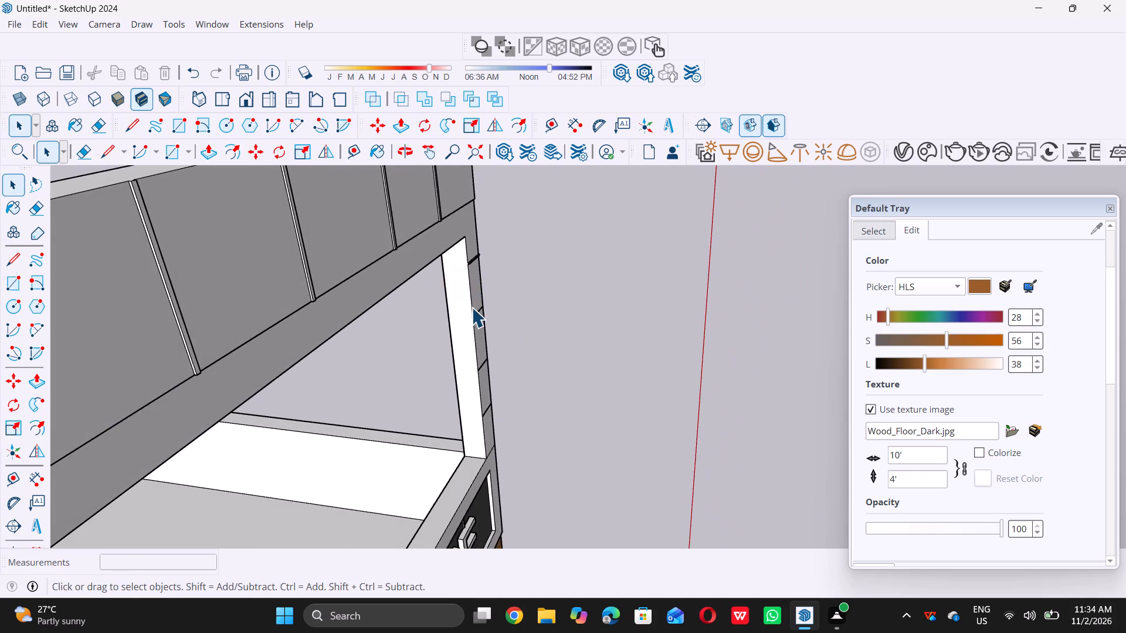
scroll(472, 308, up, 15)
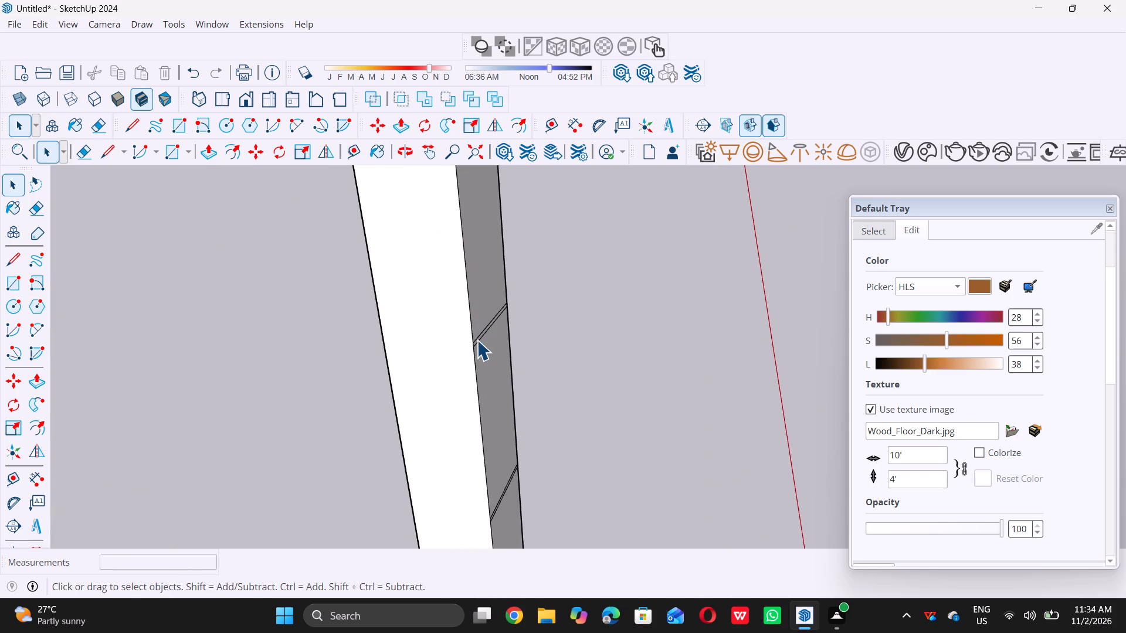
scroll(477, 340, up, 15)
triple_click(475, 343)
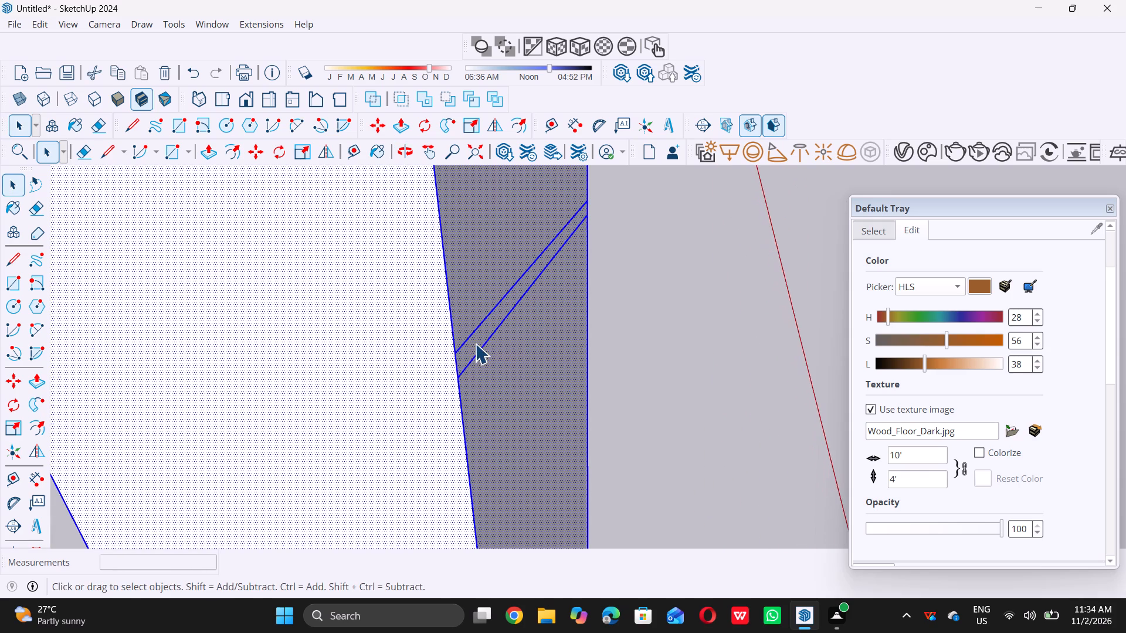
double_click(665, 263)
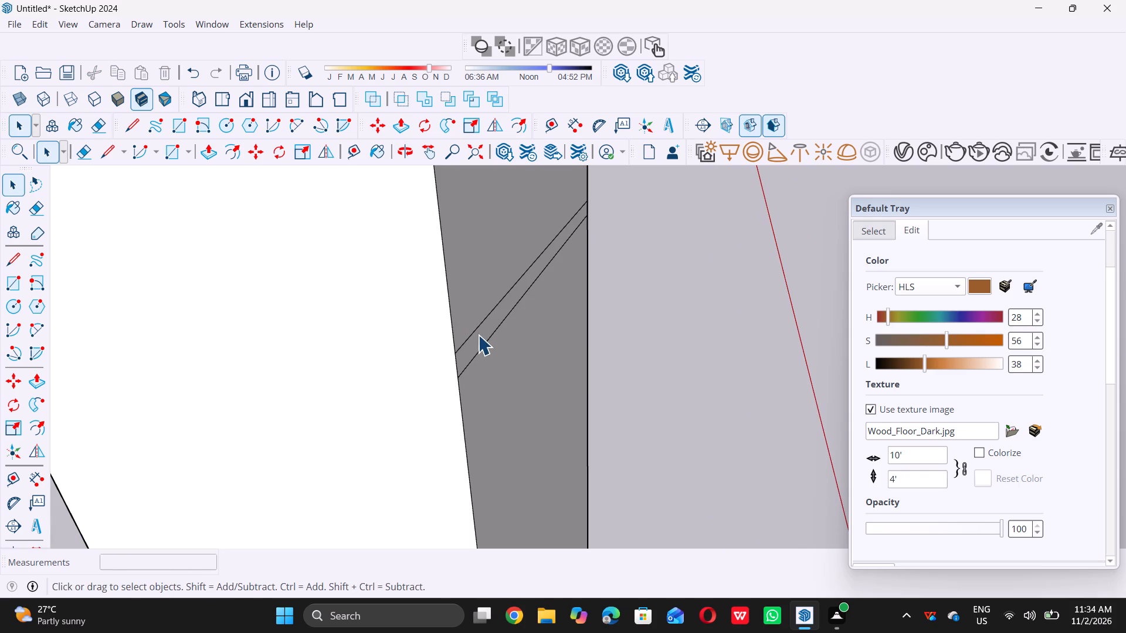
click(478, 335)
key(p)
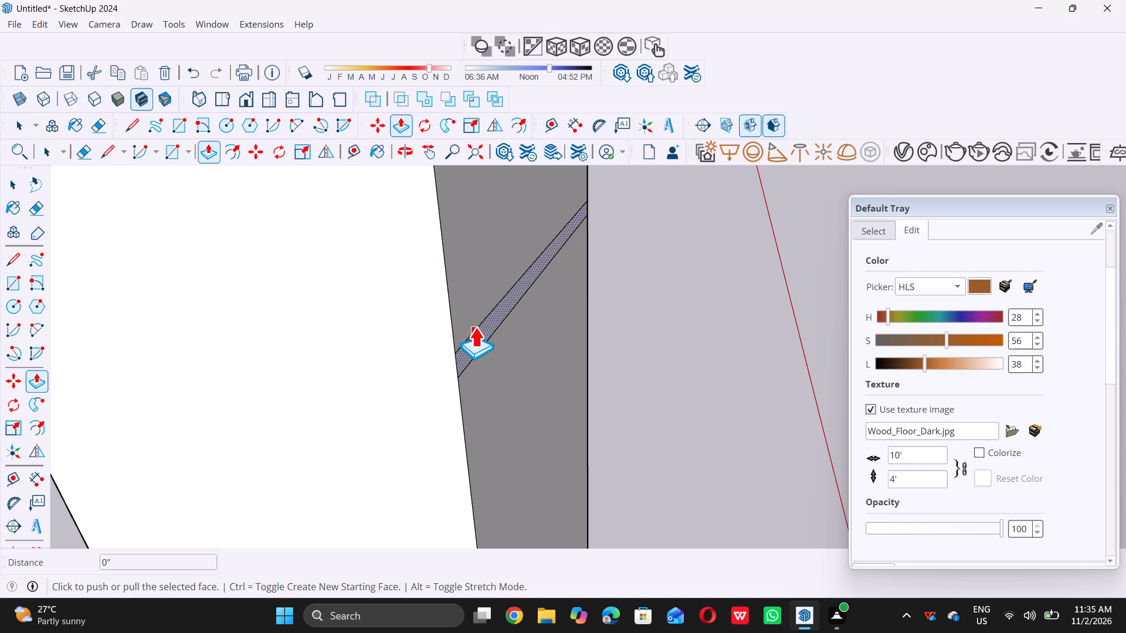
double_click(475, 332)
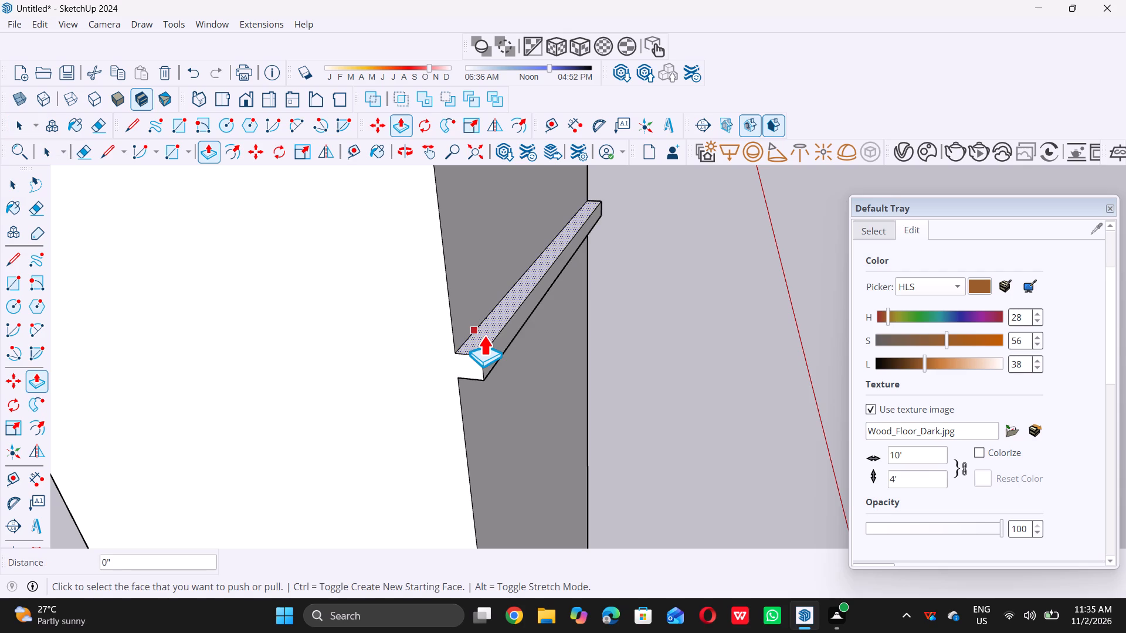
key(space)
Push/Pull the third strip from the top on the right upright outward by 0.5".
scroll(472, 331, down, 18)
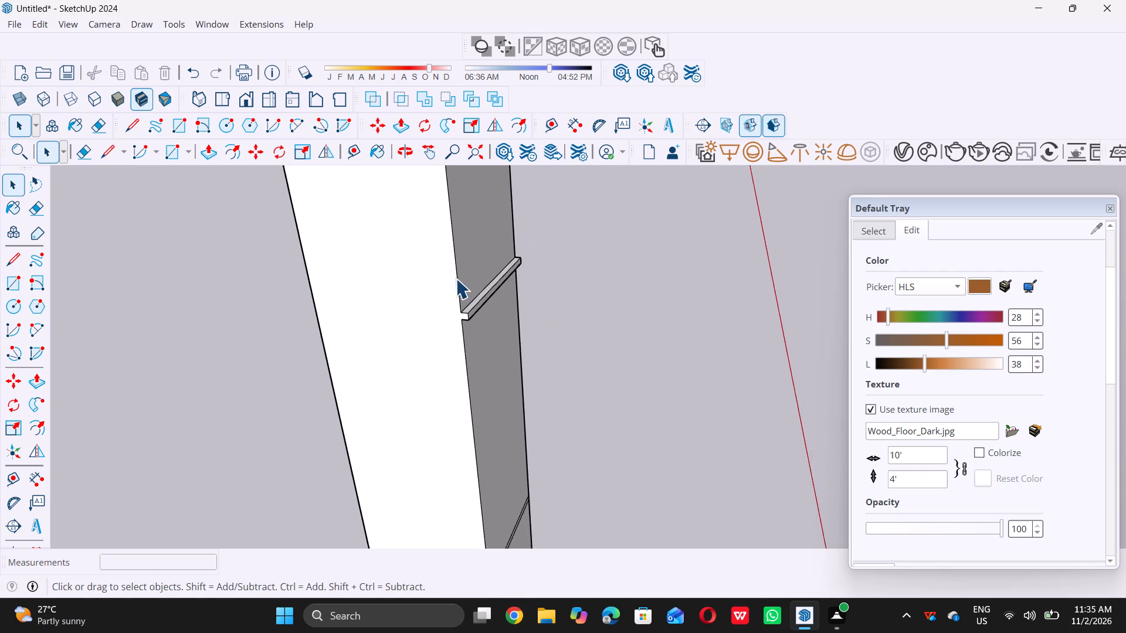
scroll(456, 278, down, 16)
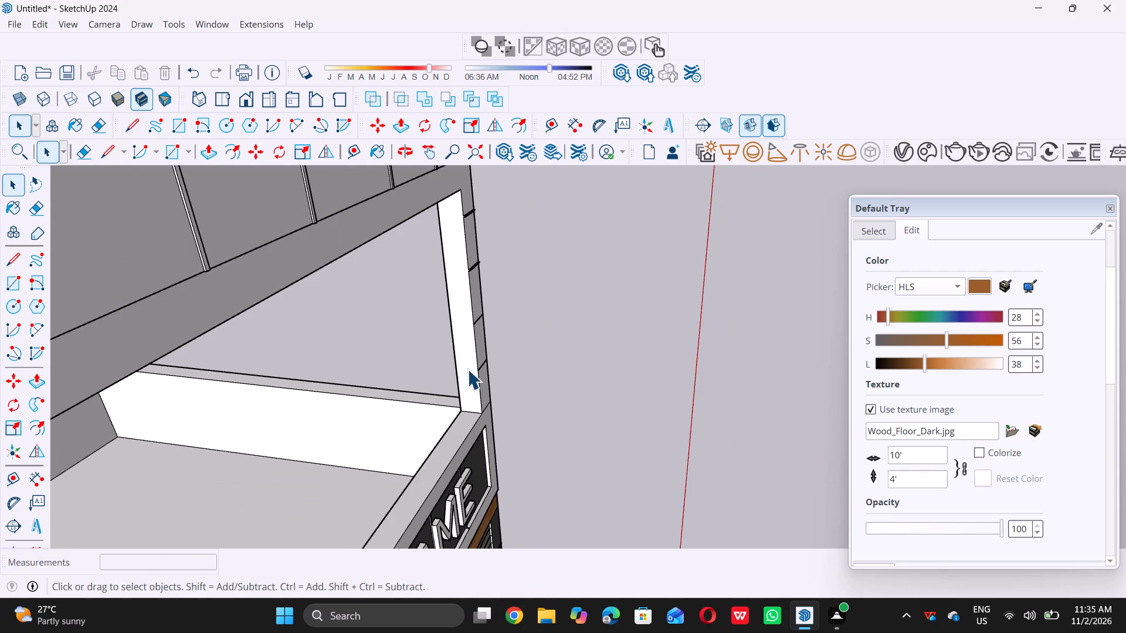
scroll(467, 369, up, 6)
scroll(497, 271, up, 12)
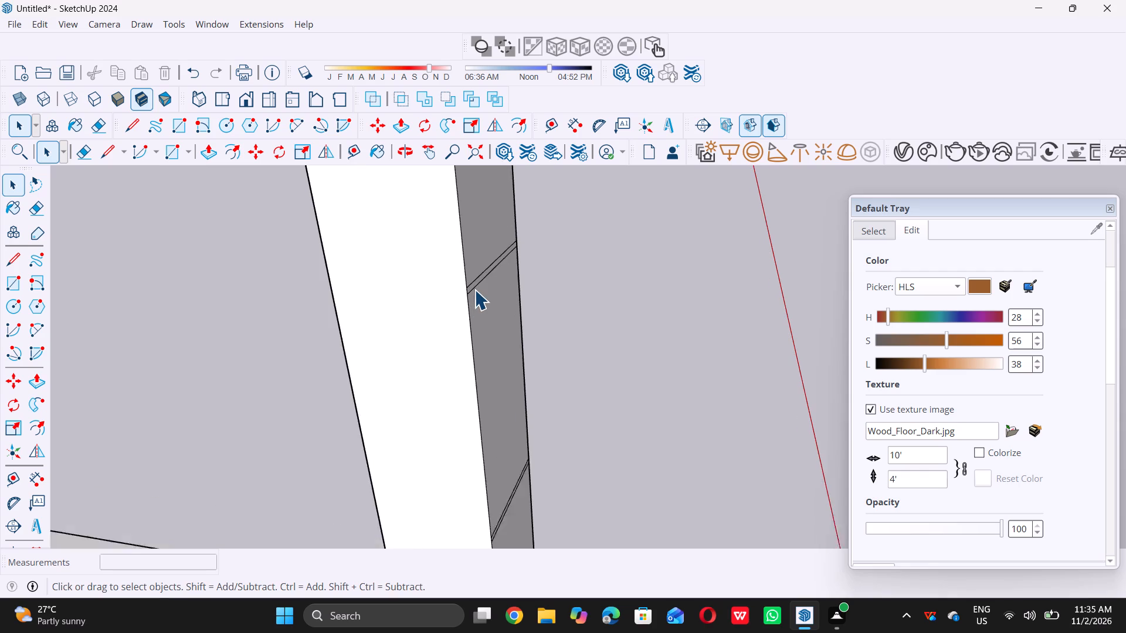
scroll(479, 277, up, 9)
click(477, 286)
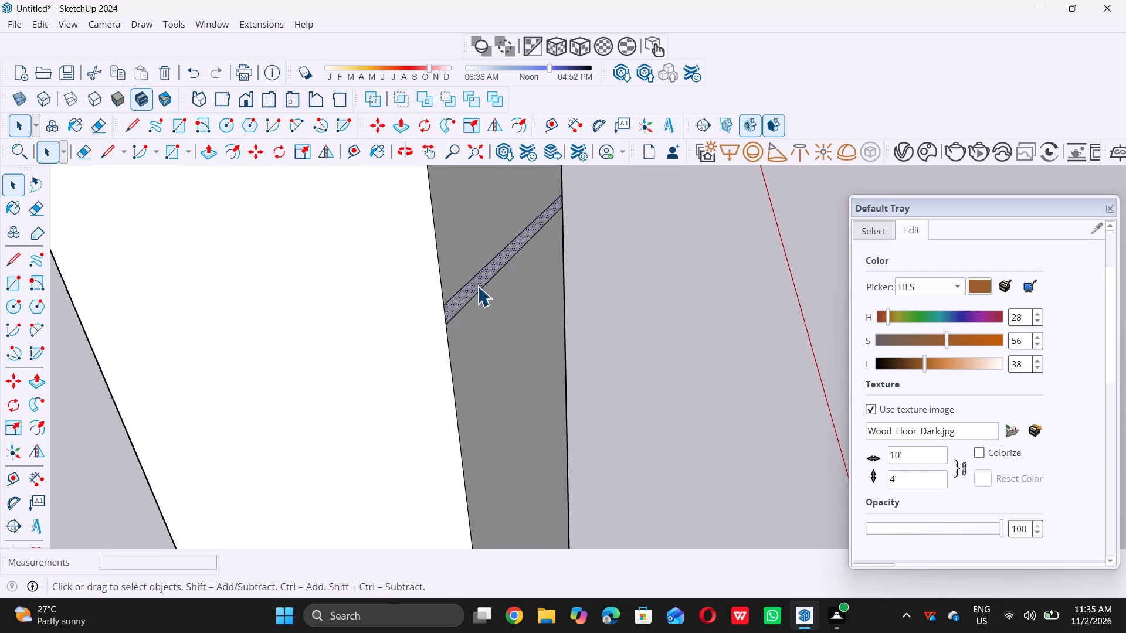
key(p)
click(477, 286)
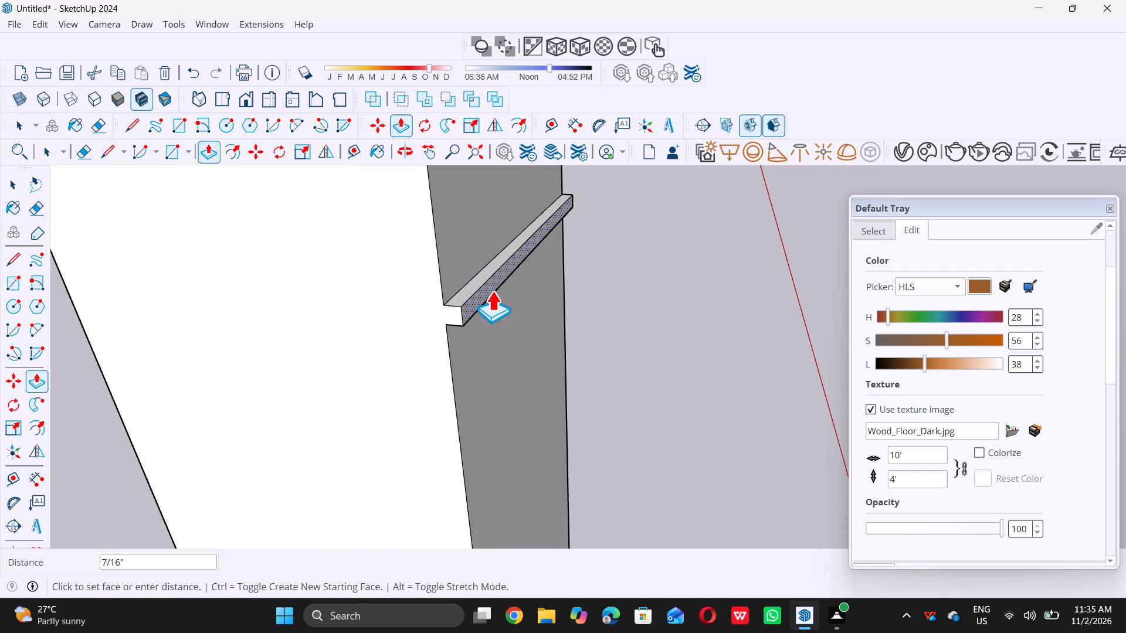
text(0.5)
key(shift+quotedbl)
key(Return)
key(space)
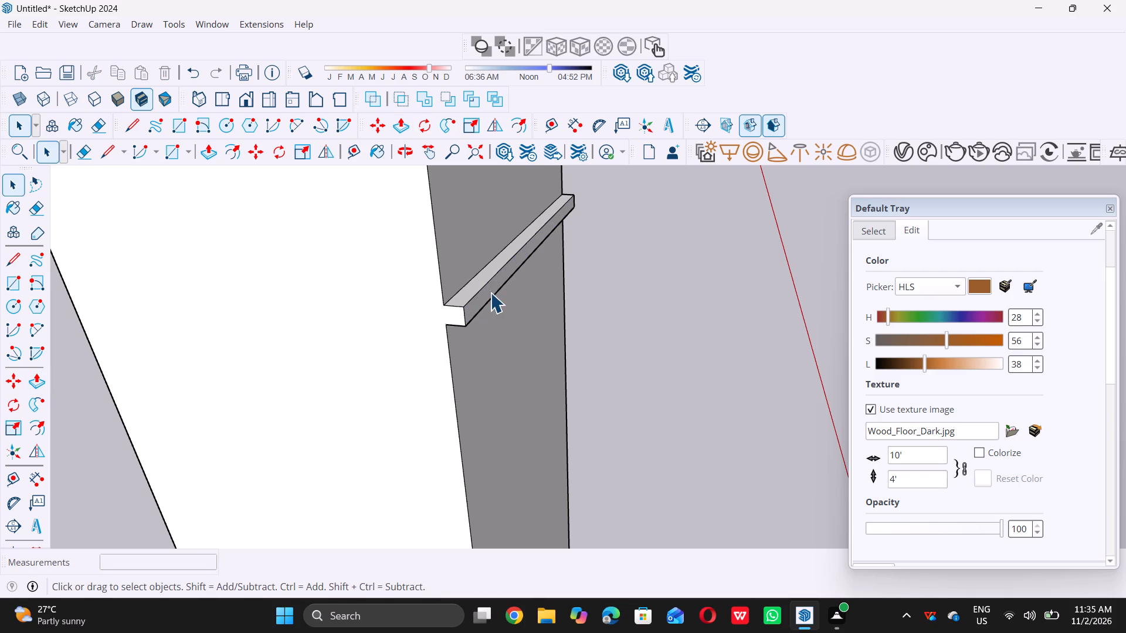
Push/Pull the lowest strip on the right upright, just above the counter rim, outward by 0.5".
scroll(490, 290, down, 19)
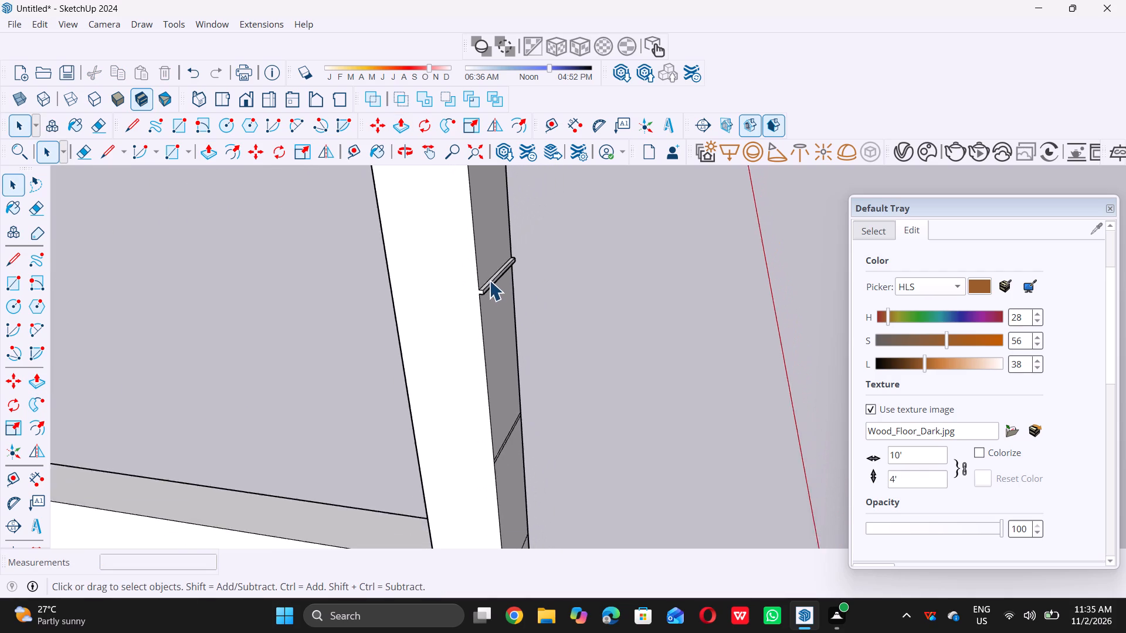
scroll(489, 280, down, 10)
scroll(500, 336, up, 10)
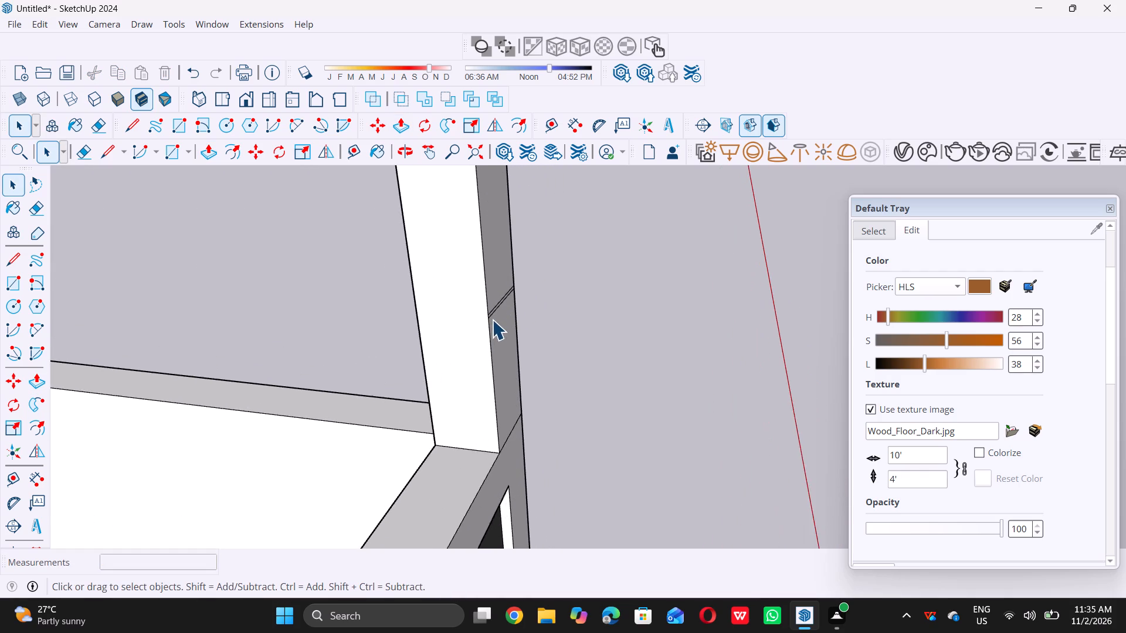
scroll(492, 319, up, 11)
scroll(486, 309, up, 10)
click(485, 309)
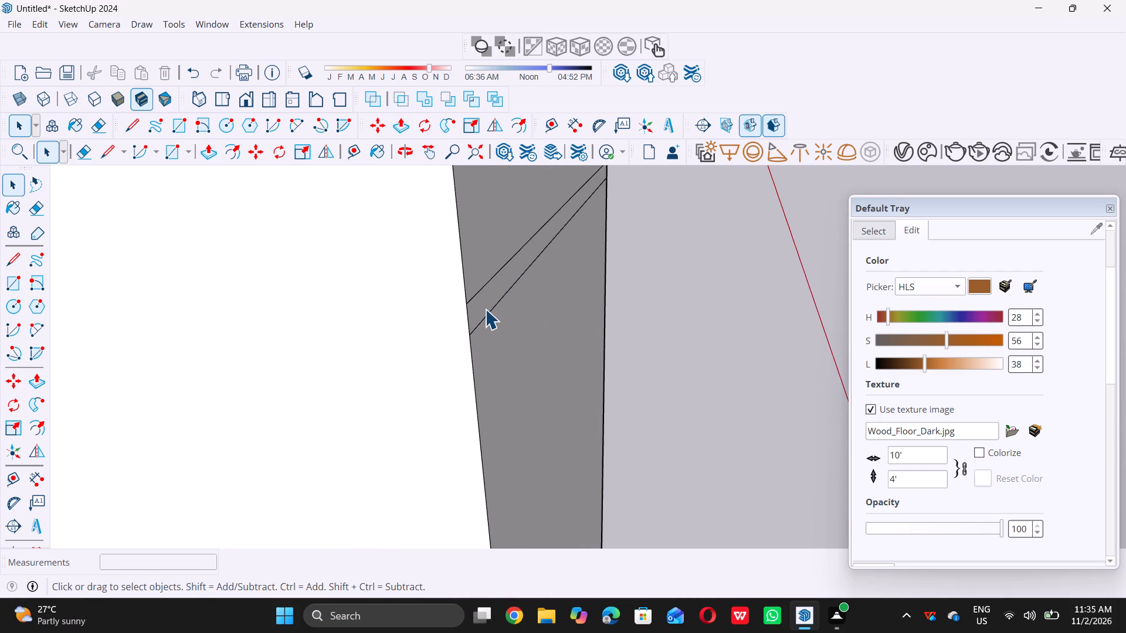
key(p)
click(486, 308)
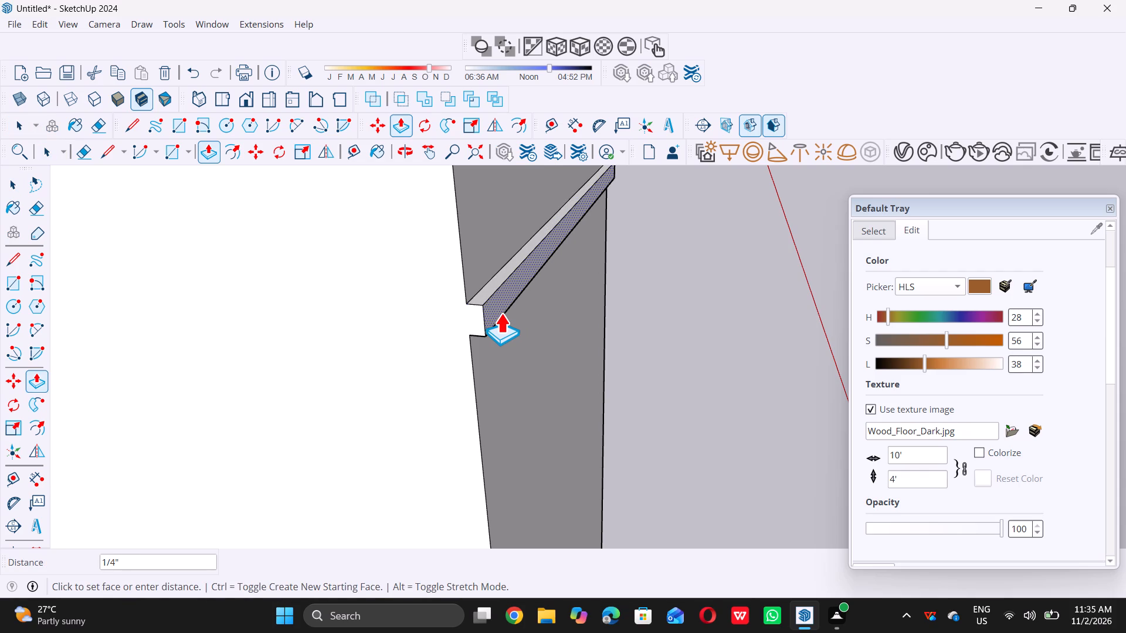
text(0.5)
key(shift+quotedbl)
key(Return)
key(space)
Examine the raised strips on both uprights and the whole kiosk from the front and from an angle.
scroll(499, 316, down, 2)
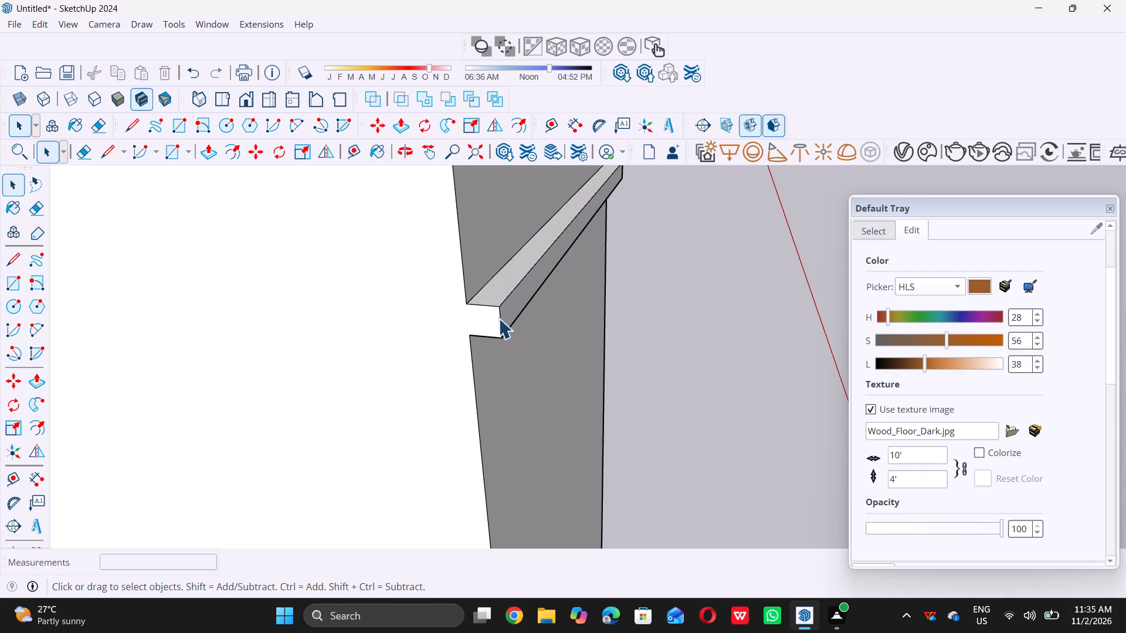
scroll(498, 318, down, 20)
scroll(498, 318, down, 11)
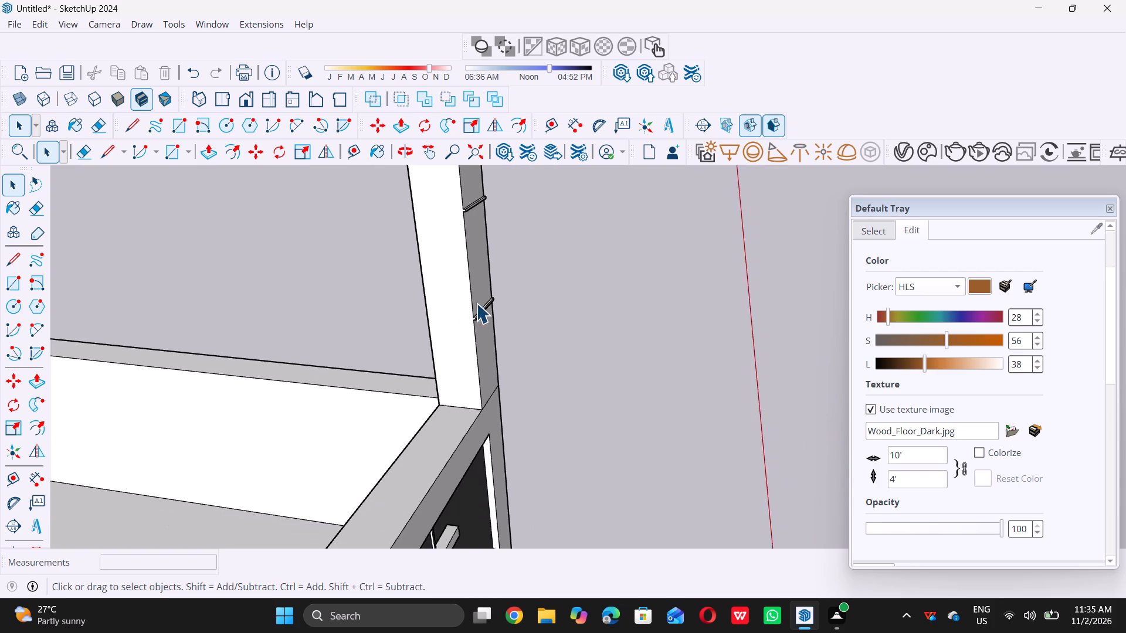
scroll(476, 303, down, 13)
scroll(331, 323, up, 6)
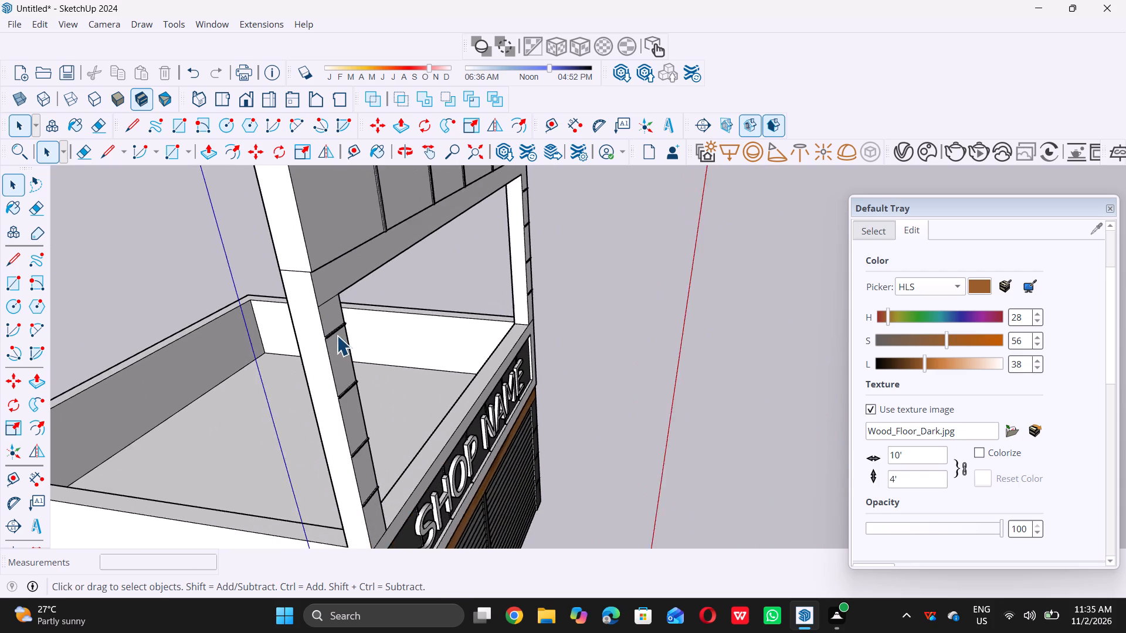
scroll(337, 339, up, 12)
scroll(327, 334, down, 16)
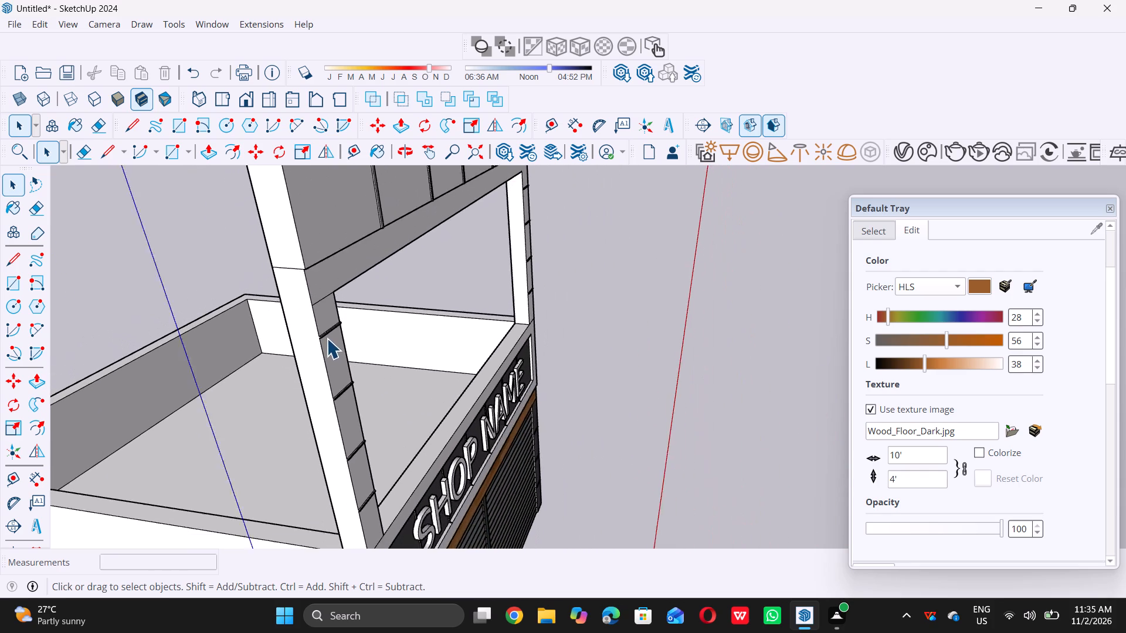
scroll(327, 338, down, 20)
scroll(327, 338, down, 8)
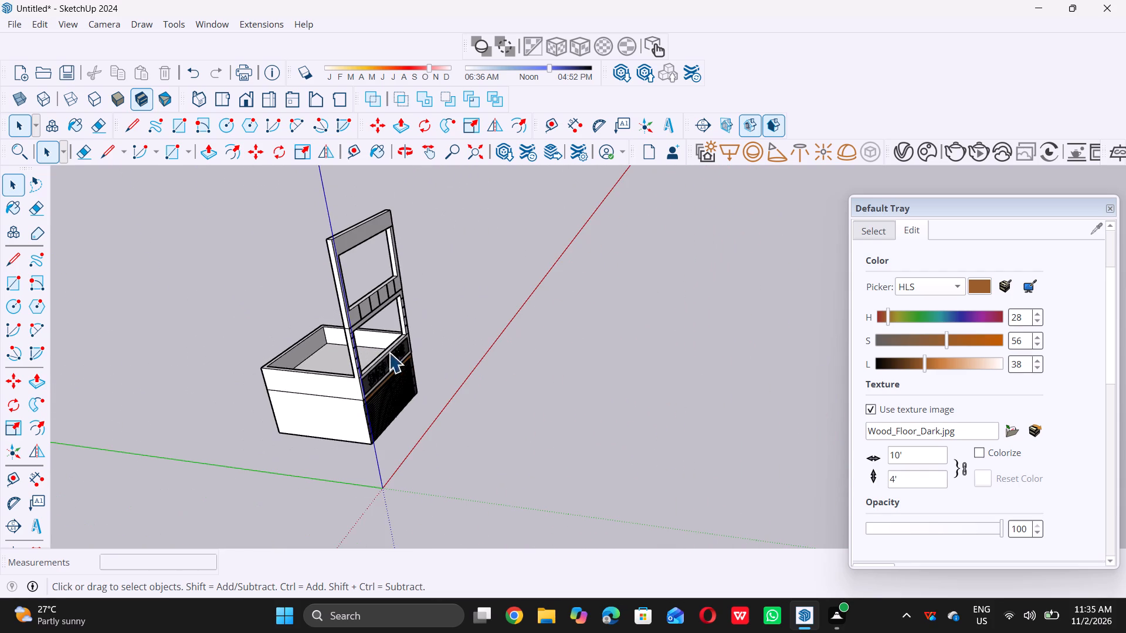
middle_drag(464, 353, 163, 302)
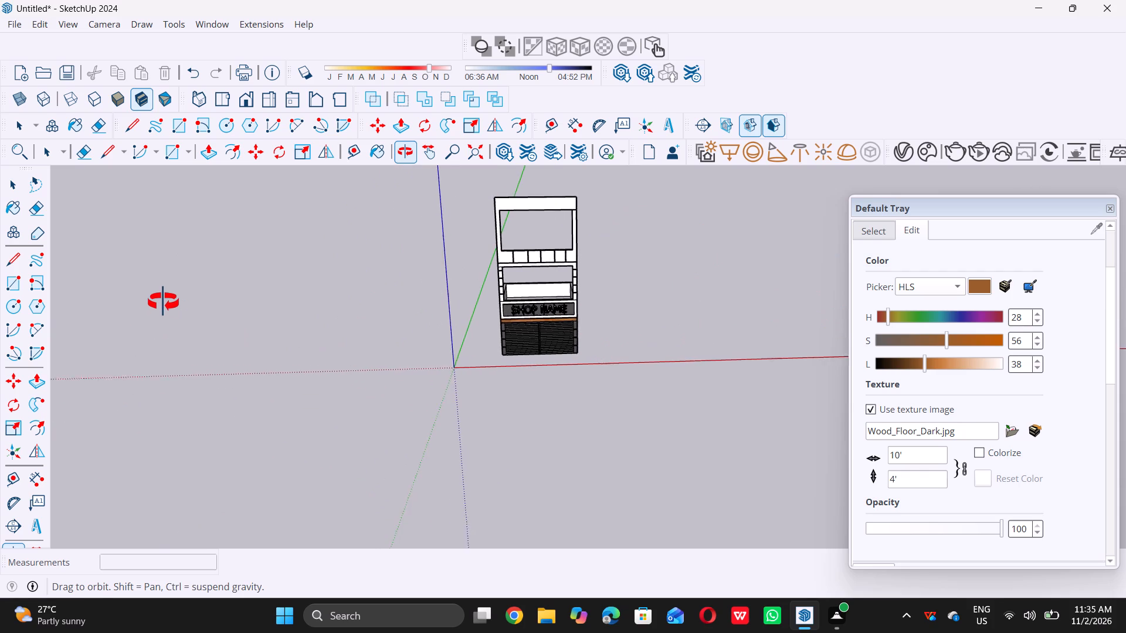
middle_drag(163, 302, 163, 300)
scroll(549, 214, up, 6)
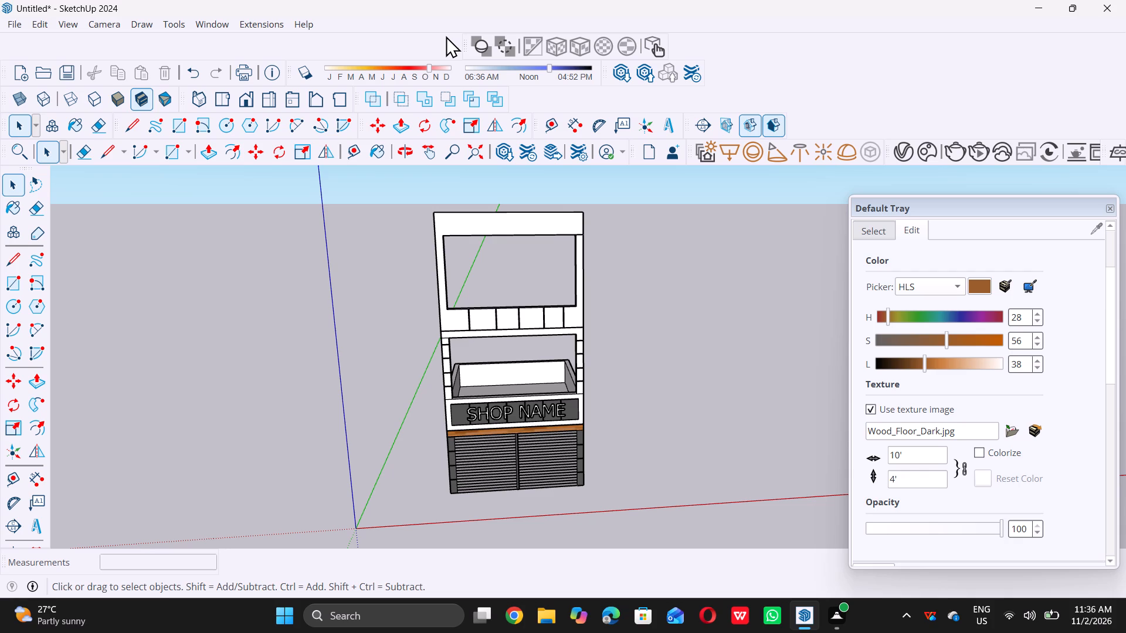
scroll(457, 202, down, 3)
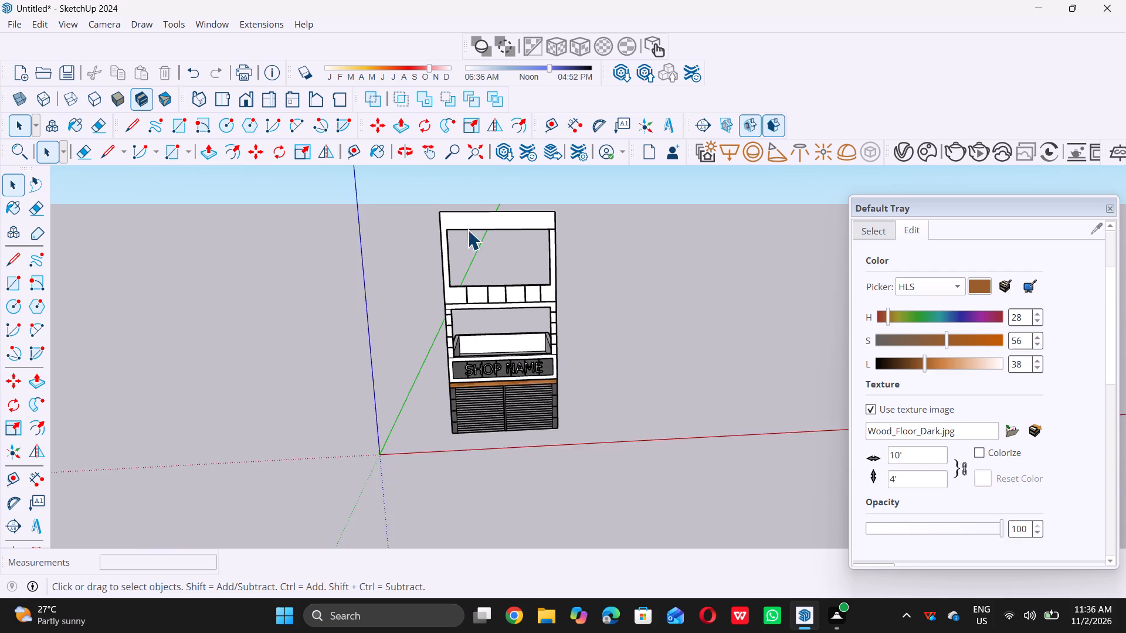
scroll(467, 230, down, 1)
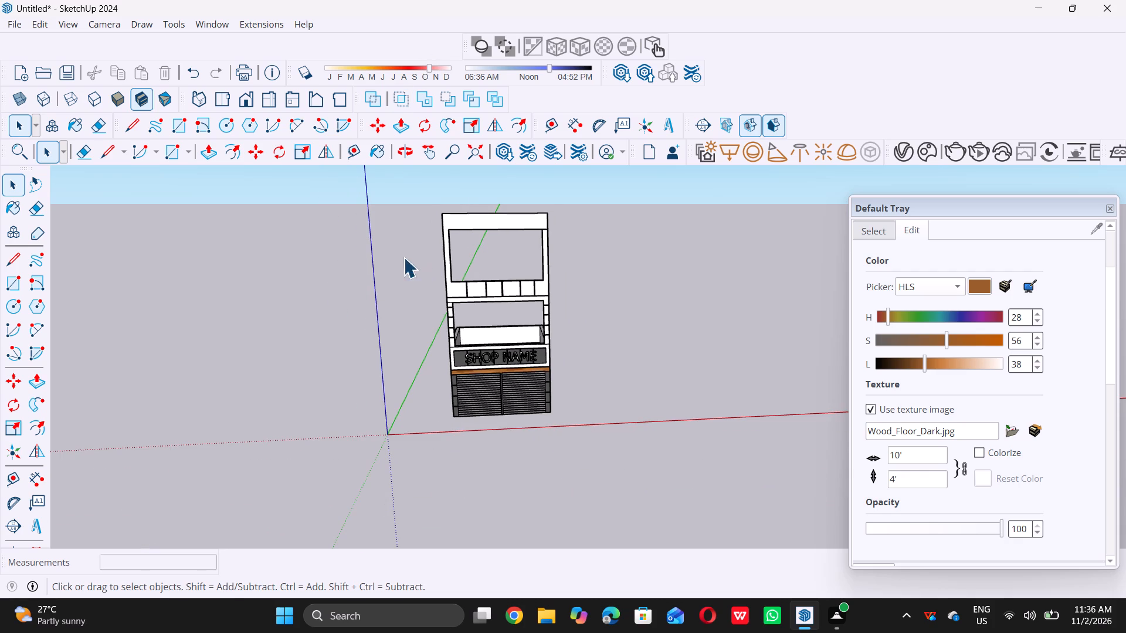
middle_drag(403, 257, 442, 283)
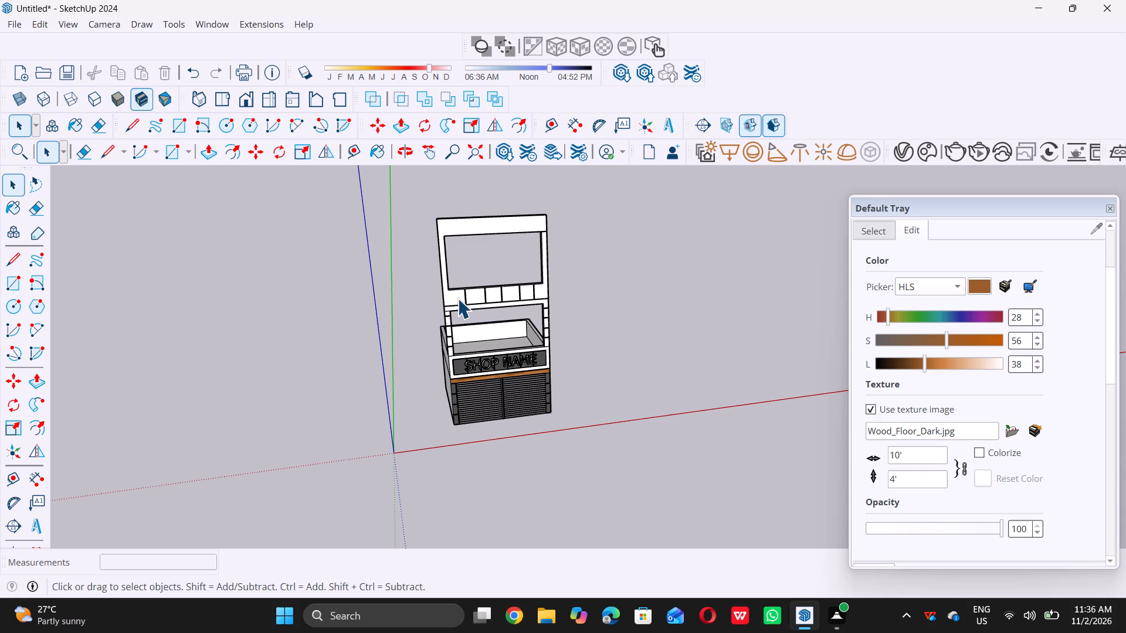
scroll(439, 310, down, 5)
middle_drag(415, 328, 477, 366)
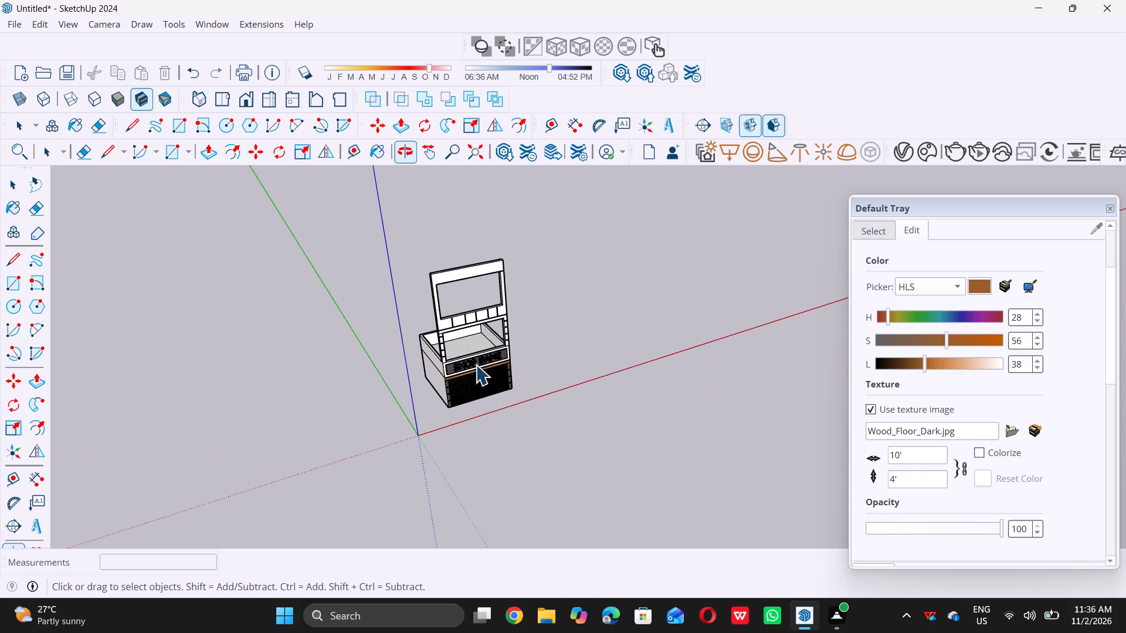
scroll(430, 282, up, 7)
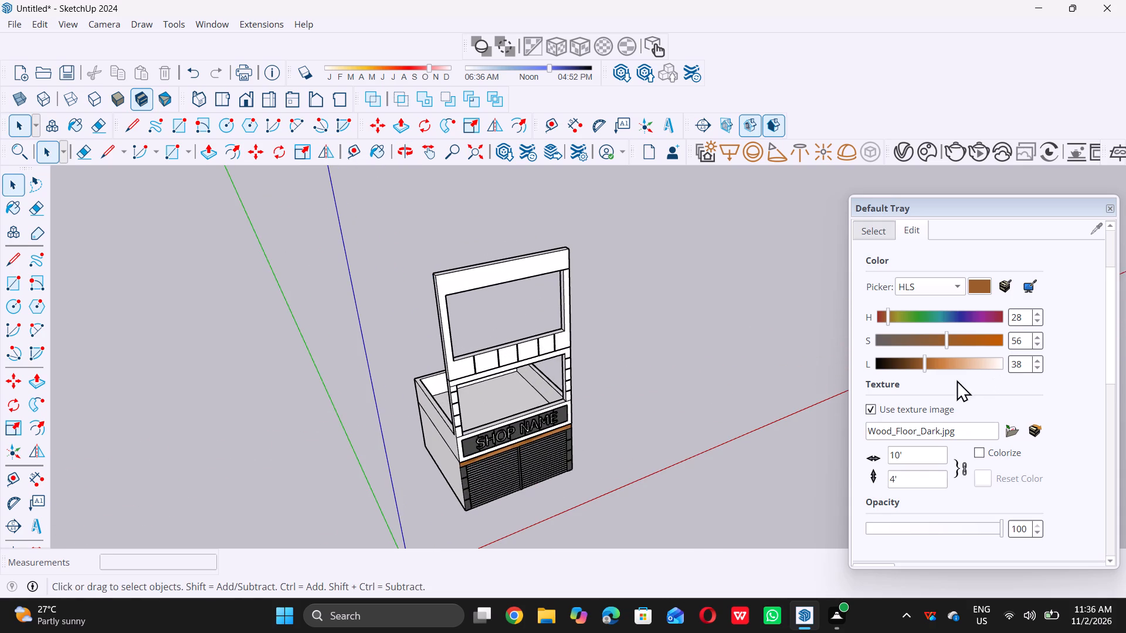
scroll(860, 298, down, 4)
scroll(860, 297, up, 4)
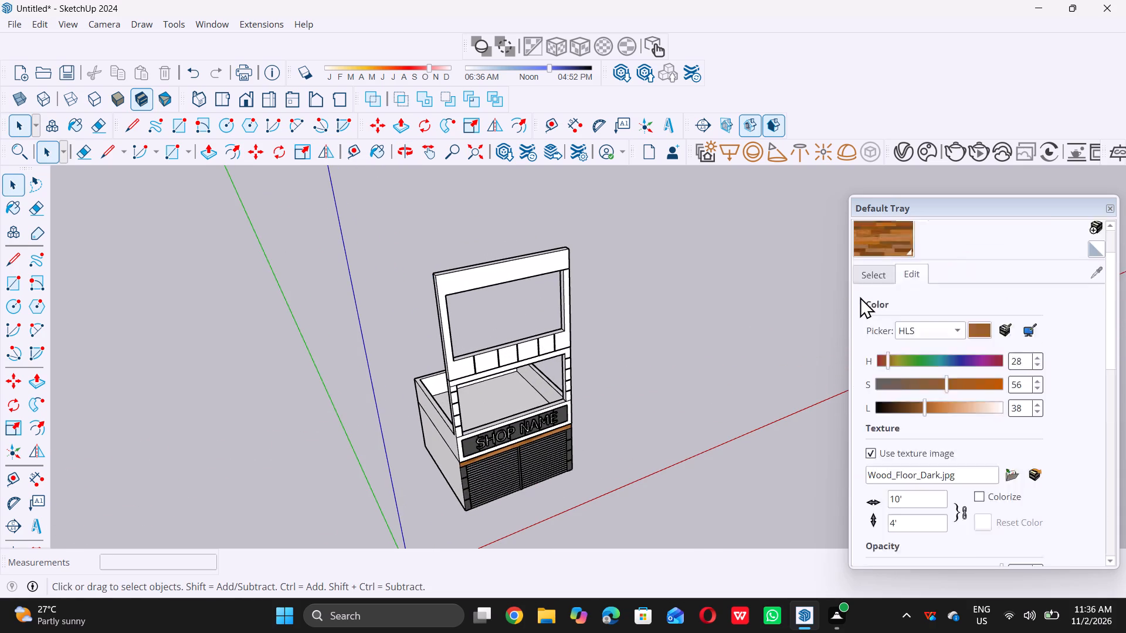
scroll(860, 297, up, 2)
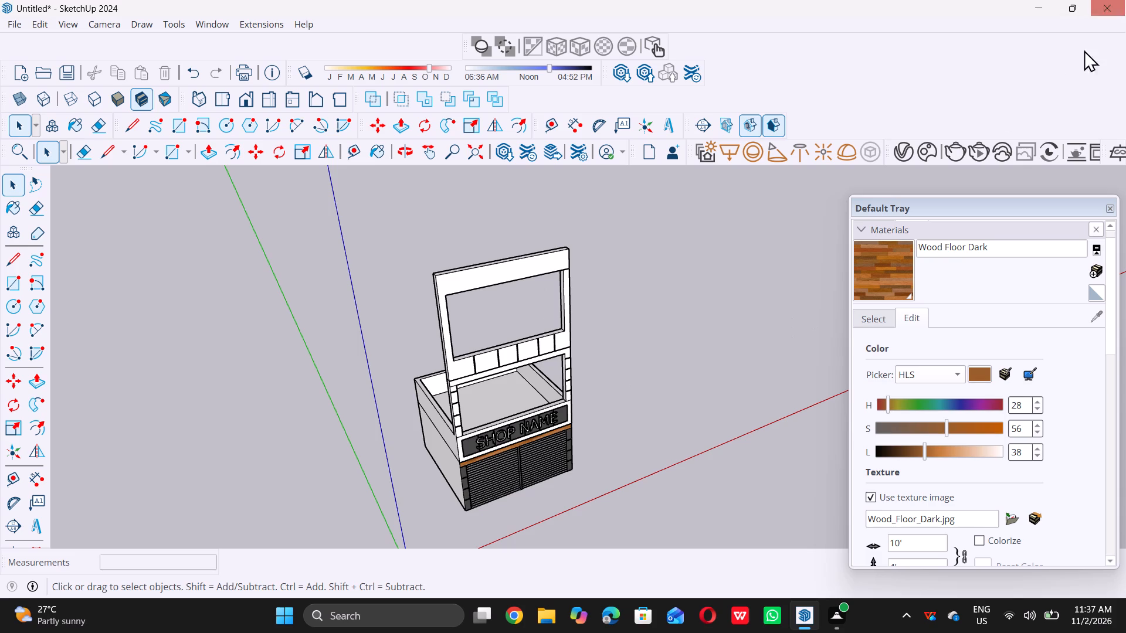
scroll(1002, 85, up, 1)
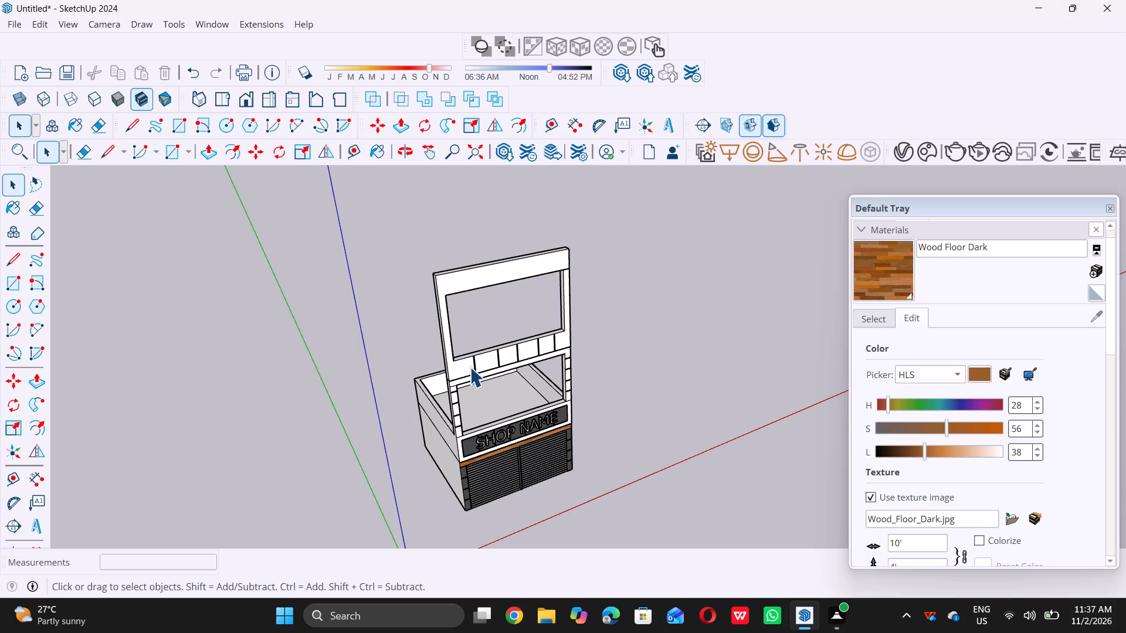
scroll(410, 403, down, 3)
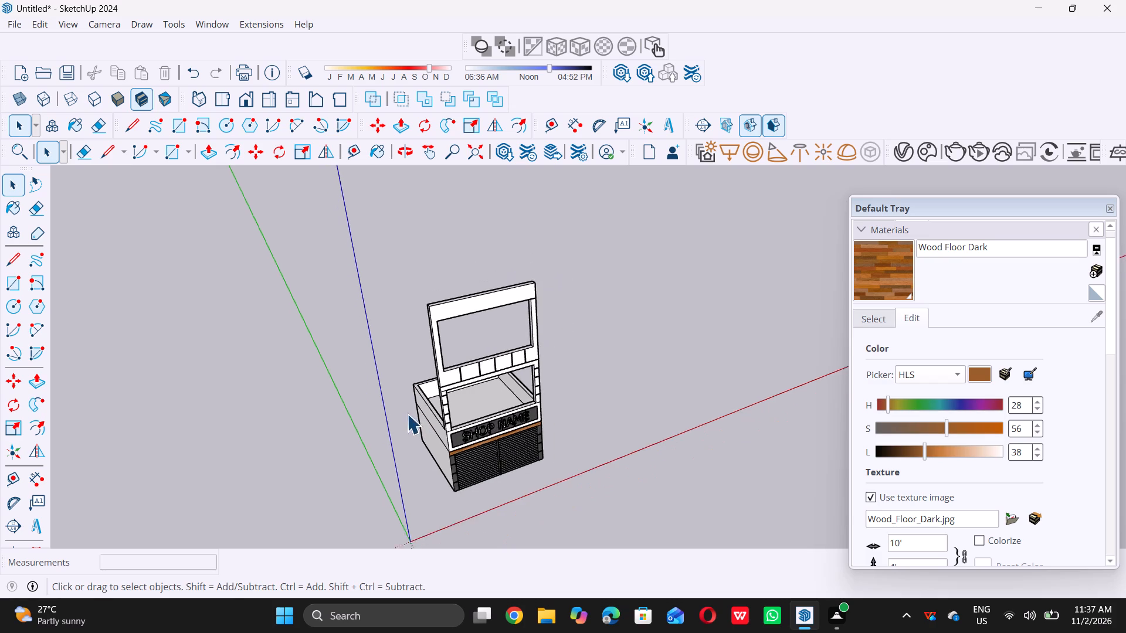
scroll(407, 414, down, 2)
middle_drag(480, 380, 382, 306)
scroll(385, 383, down, 2)
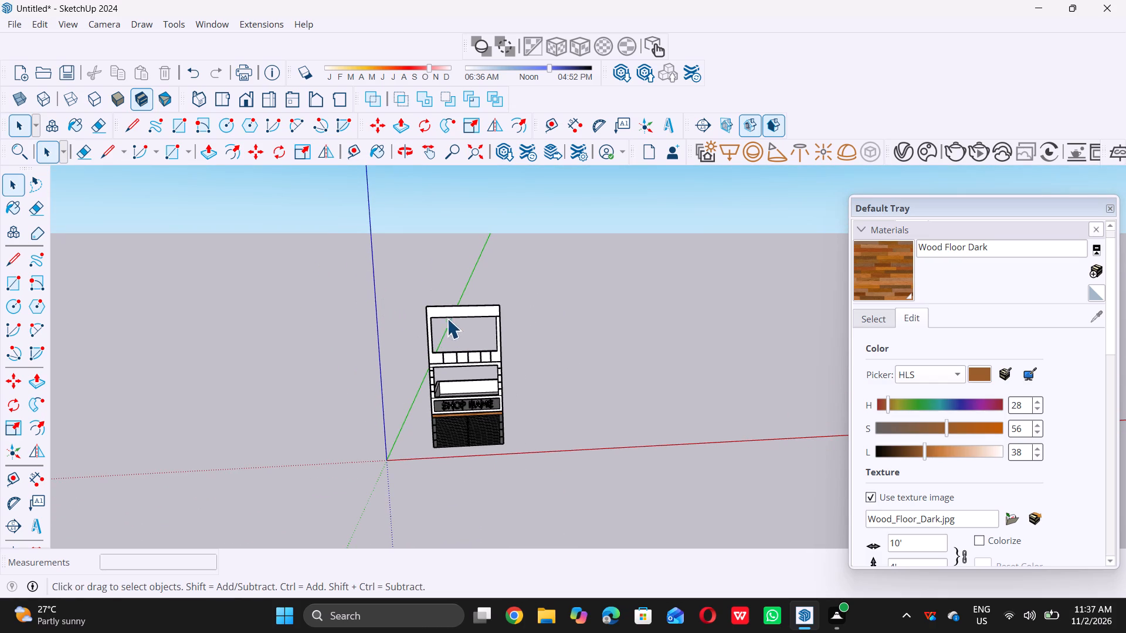
Examine the upper left corner of the kiosk's front frame, close up and from the front.
middle_drag(445, 319, 435, 304)
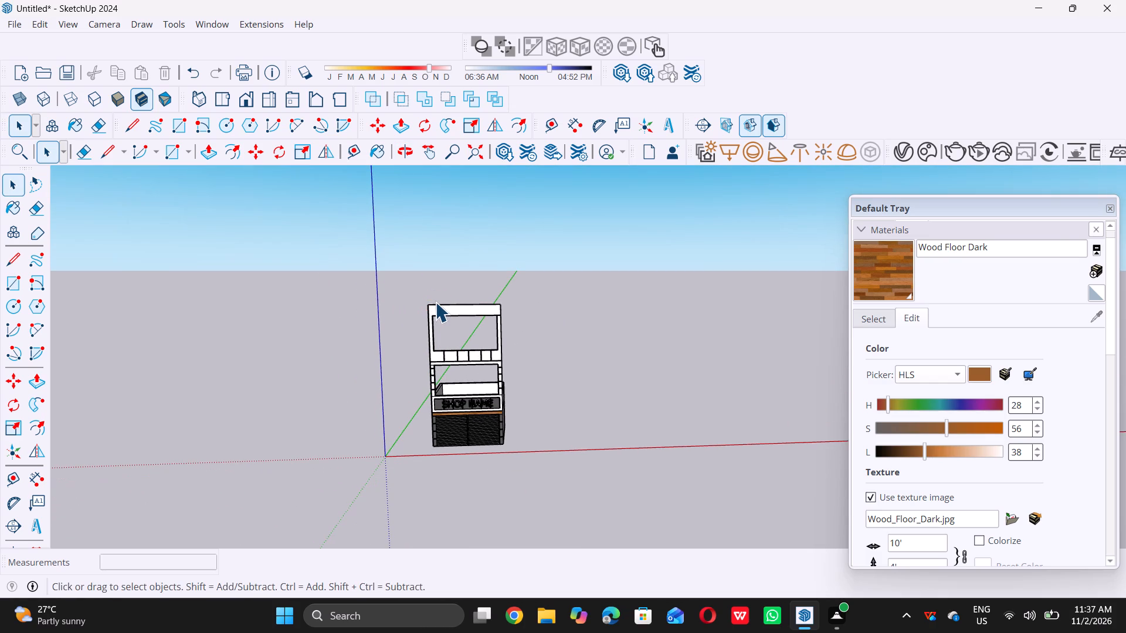
middle_drag(443, 321, 432, 298)
scroll(432, 300, up, 5)
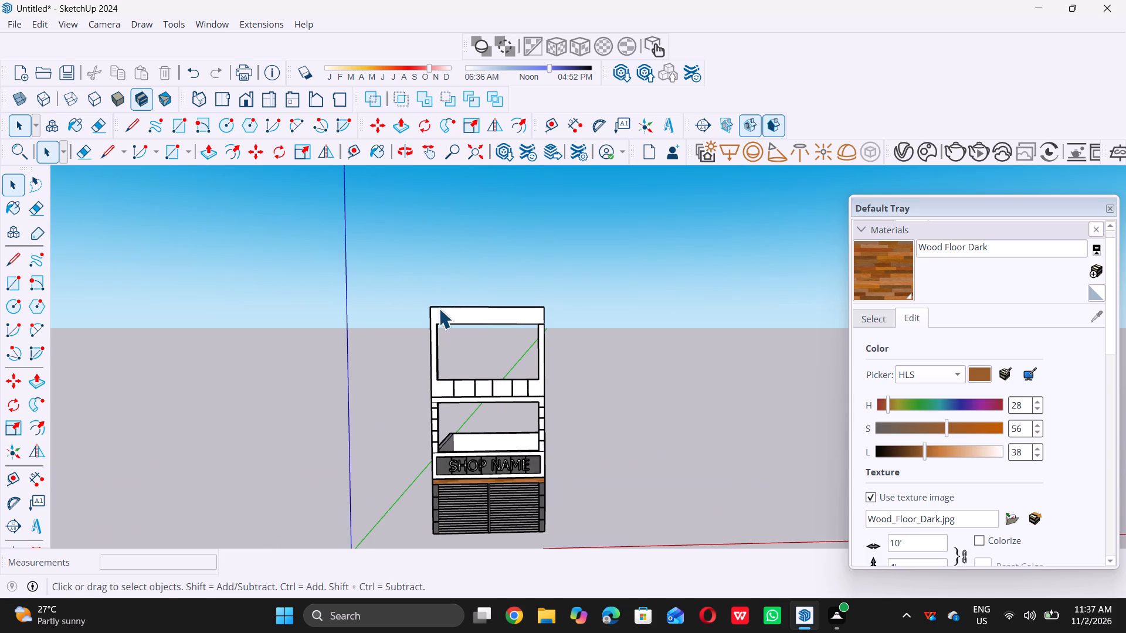
middle_drag(446, 318, 440, 305)
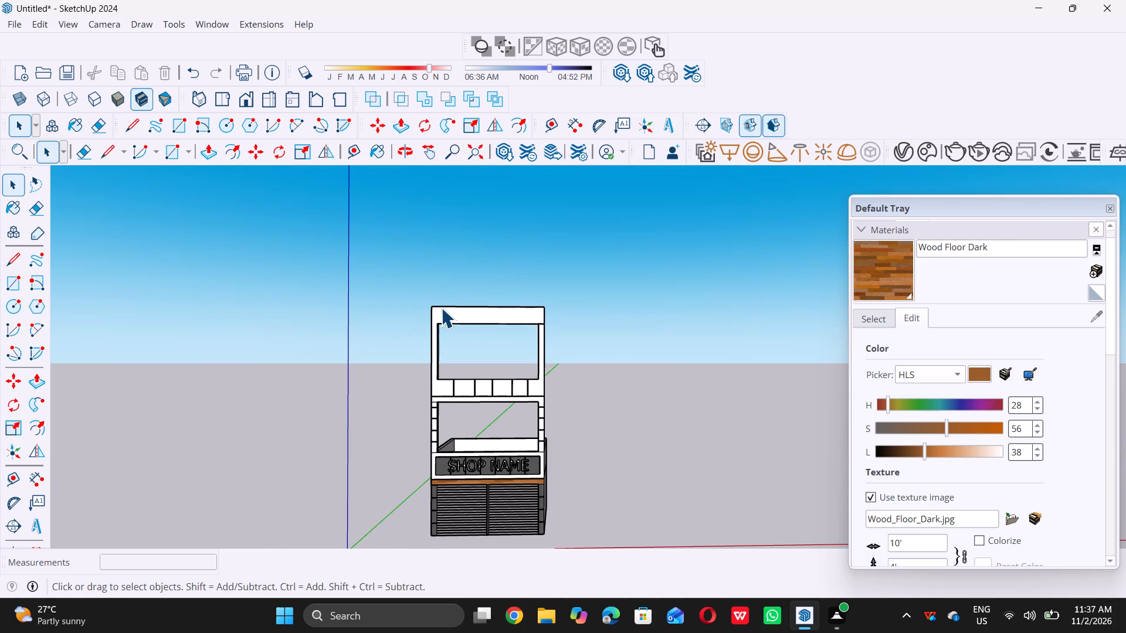
scroll(442, 311, up, 6)
middle_drag(439, 313, 436, 312)
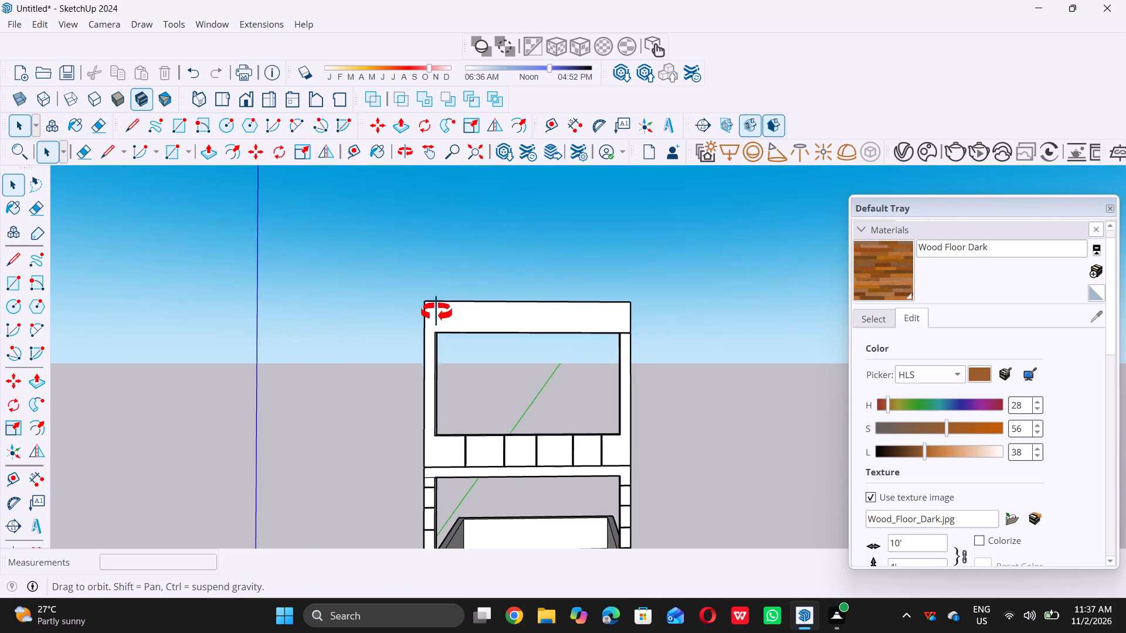
middle_drag(436, 312, 431, 305)
scroll(430, 305, up, 10)
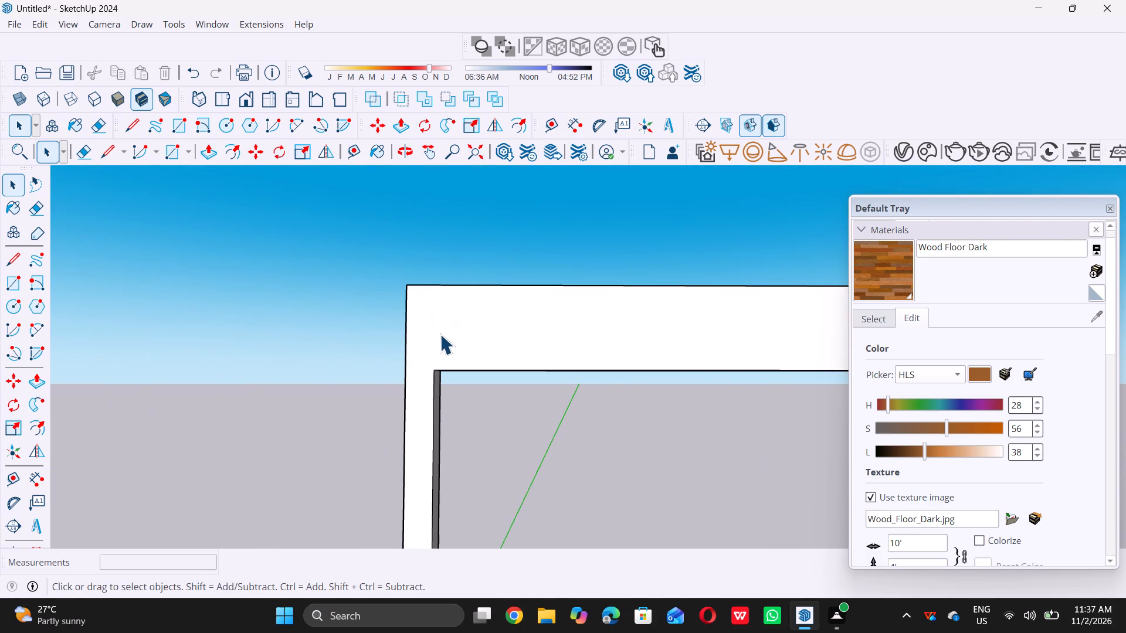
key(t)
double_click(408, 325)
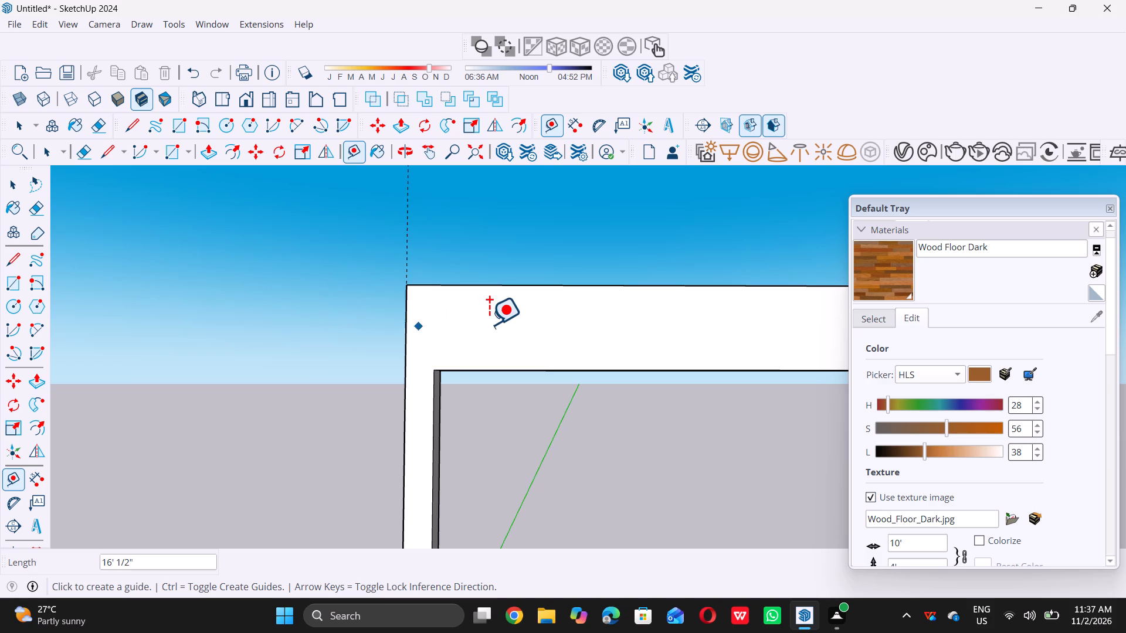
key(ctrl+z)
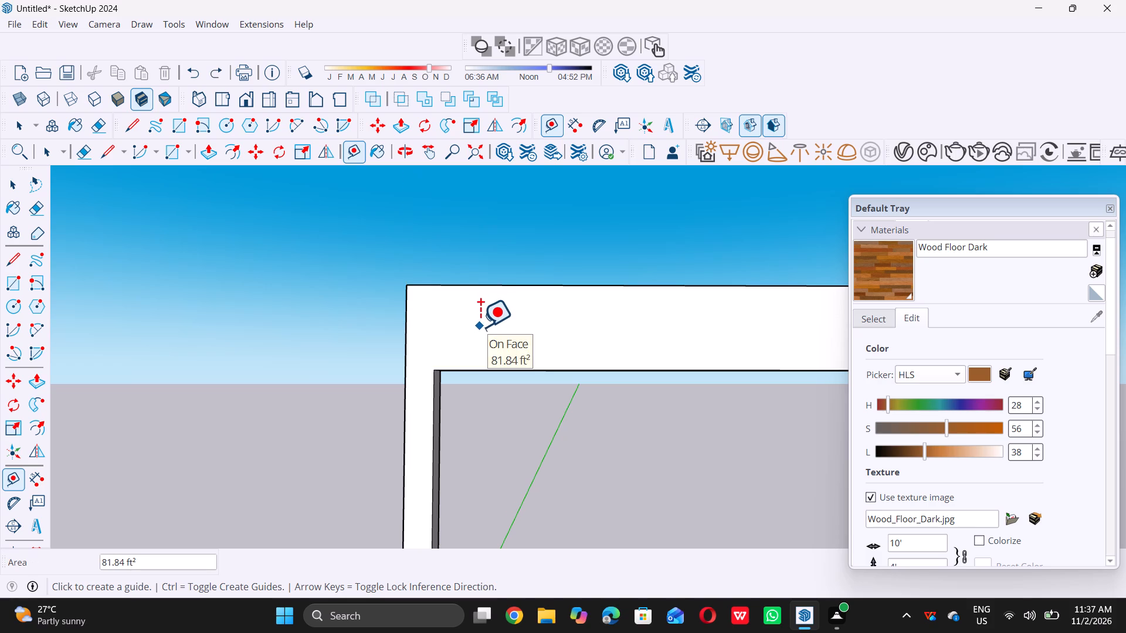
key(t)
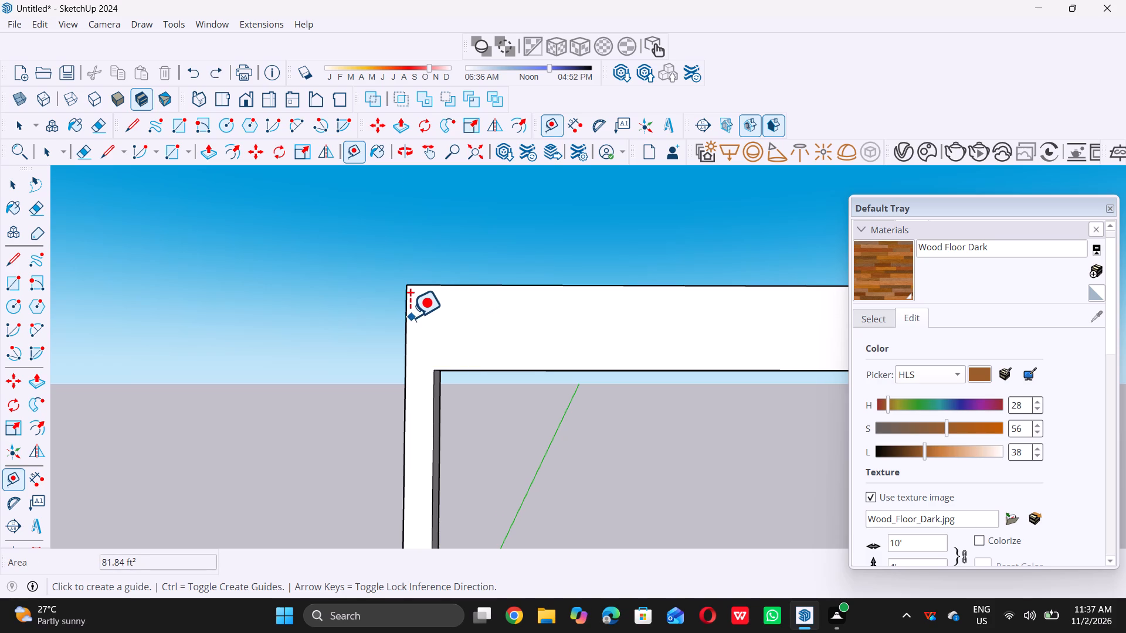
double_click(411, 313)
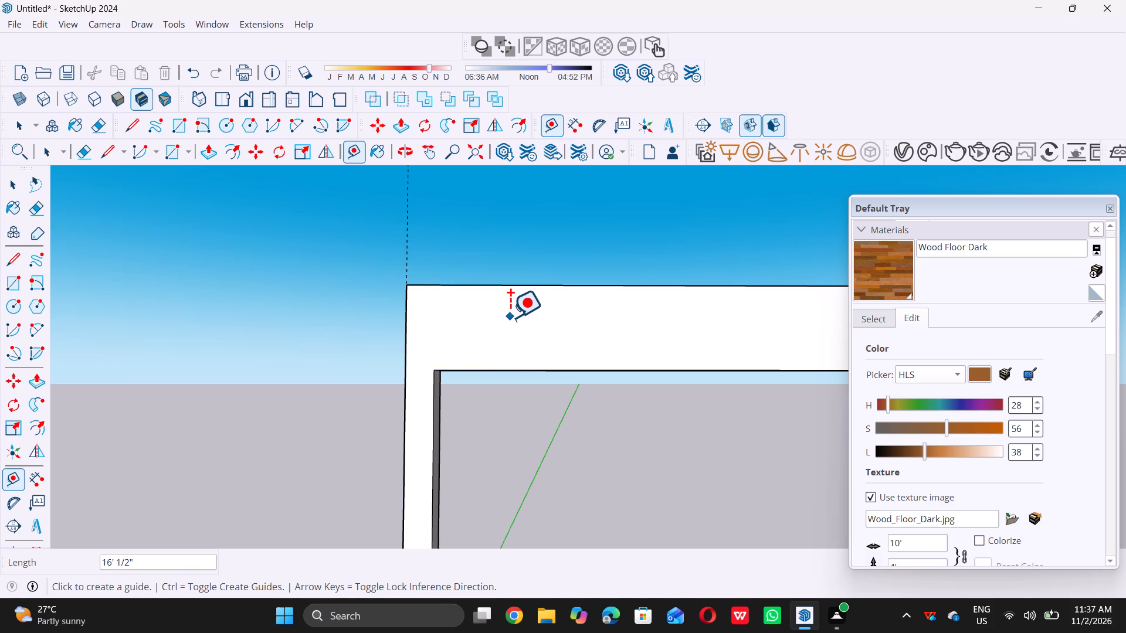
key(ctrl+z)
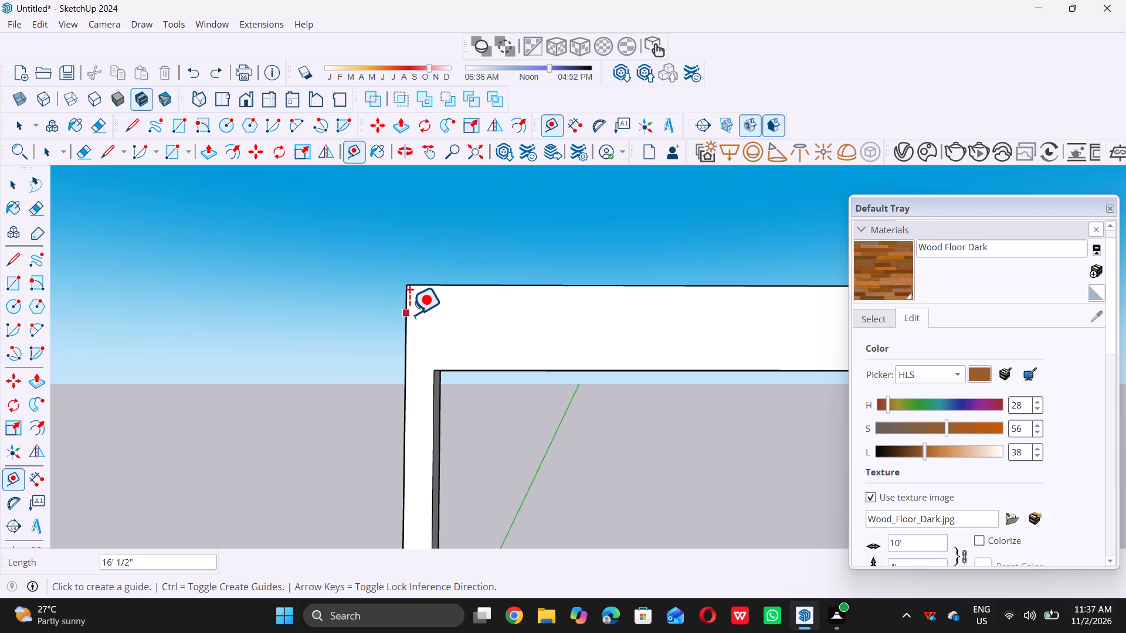
Place a vertical Tape Measure guide on the top beam, about 2' 8 7/16" in from the frame's left outer edge.
click(408, 314)
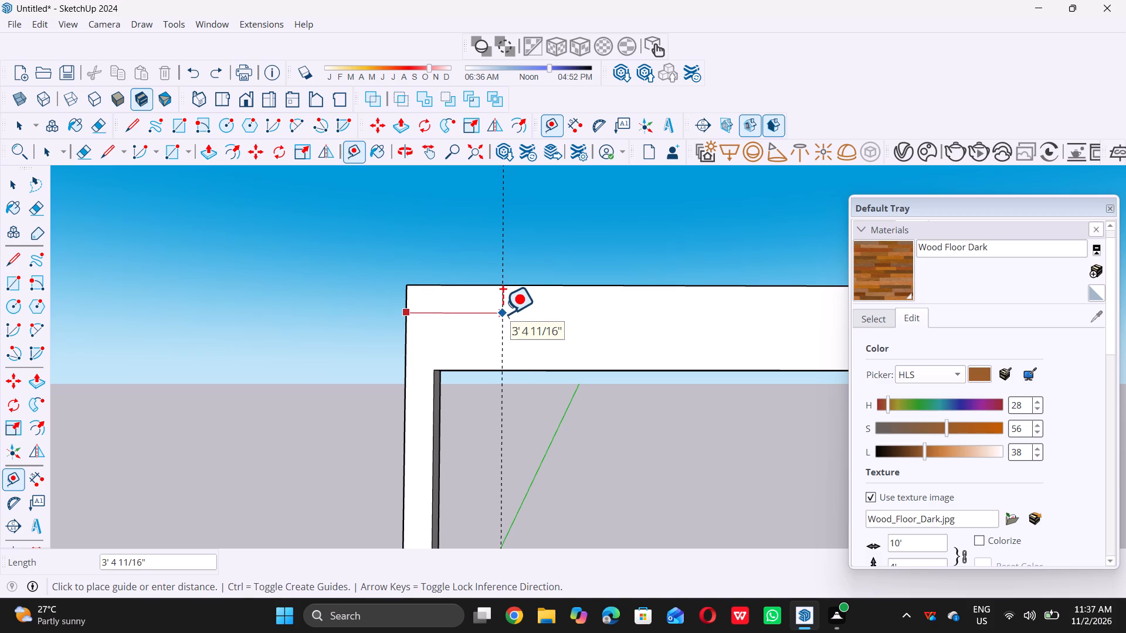
triple_click(483, 367)
click(484, 367)
key(space)
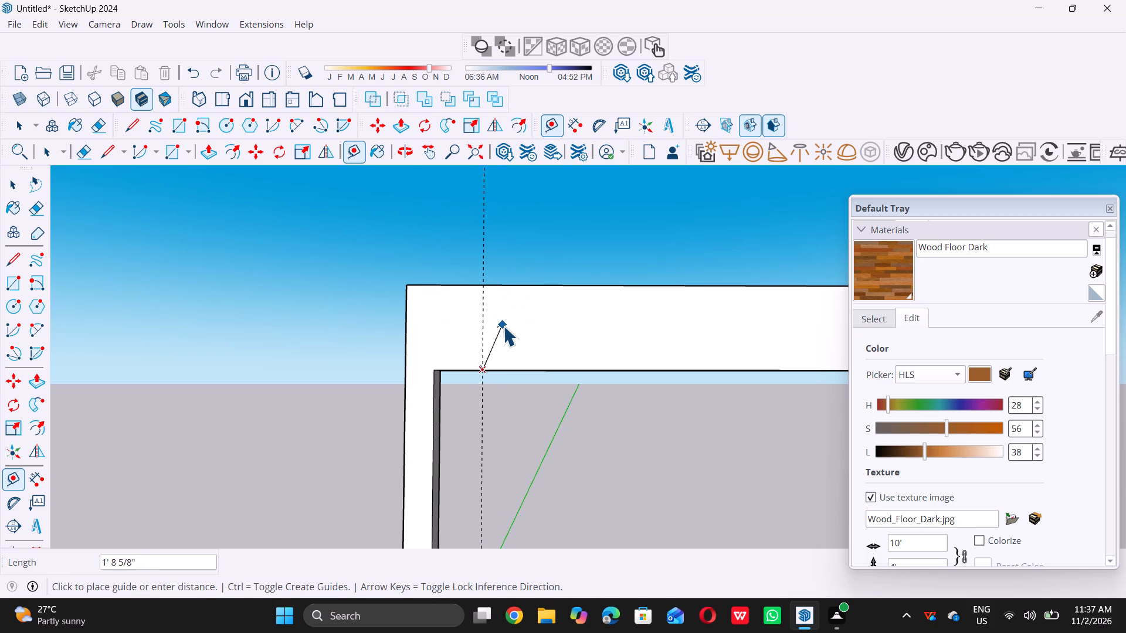
Place a second vertical guide on the top beam, 2' to the right of the first guide.
key(t)
double_click(484, 316)
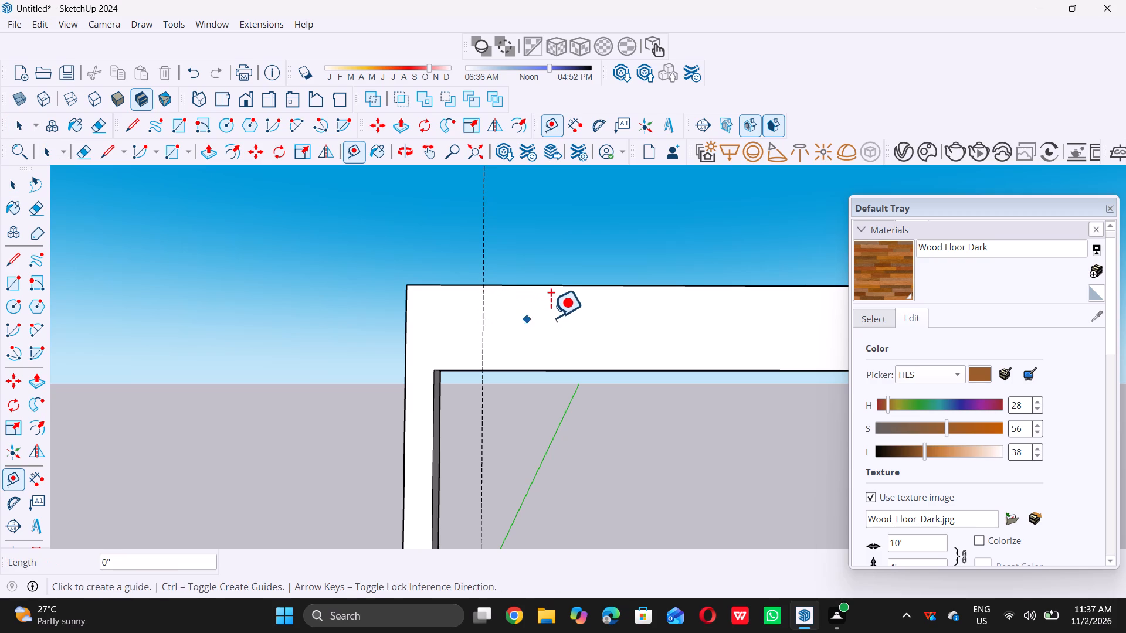
key(ctrl+z)
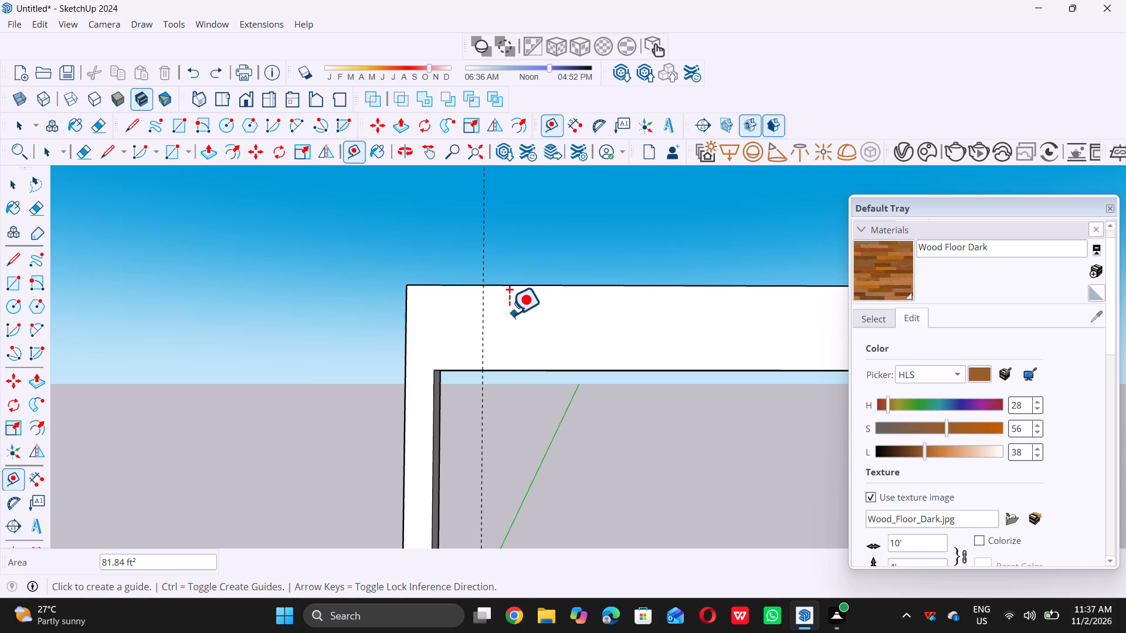
double_click(483, 311)
click(487, 312)
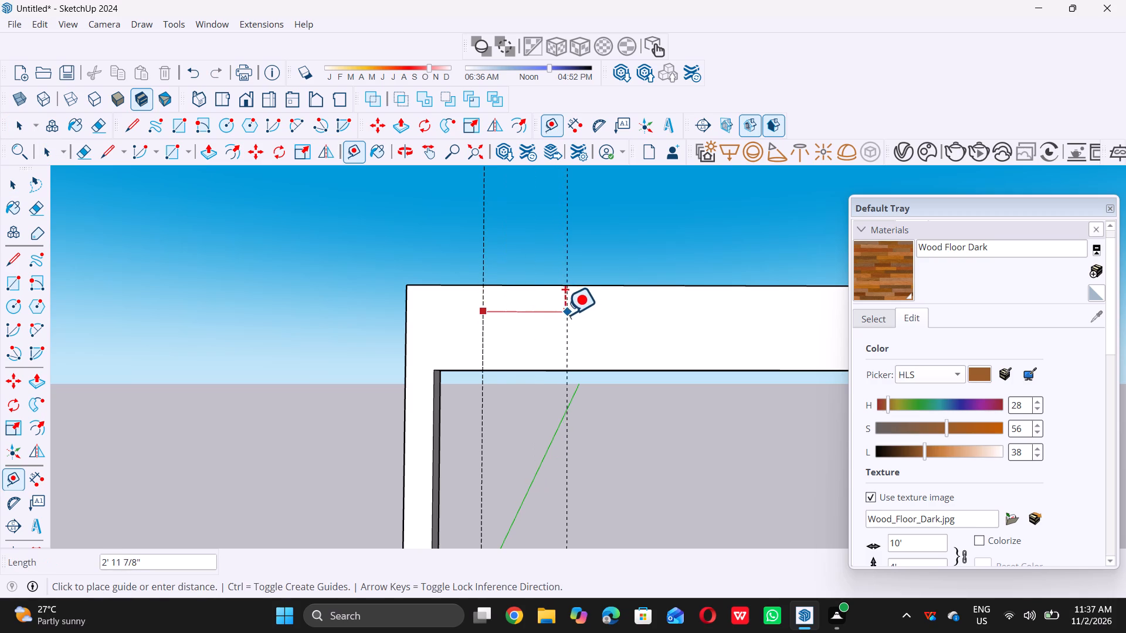
scroll(562, 314, down, 8)
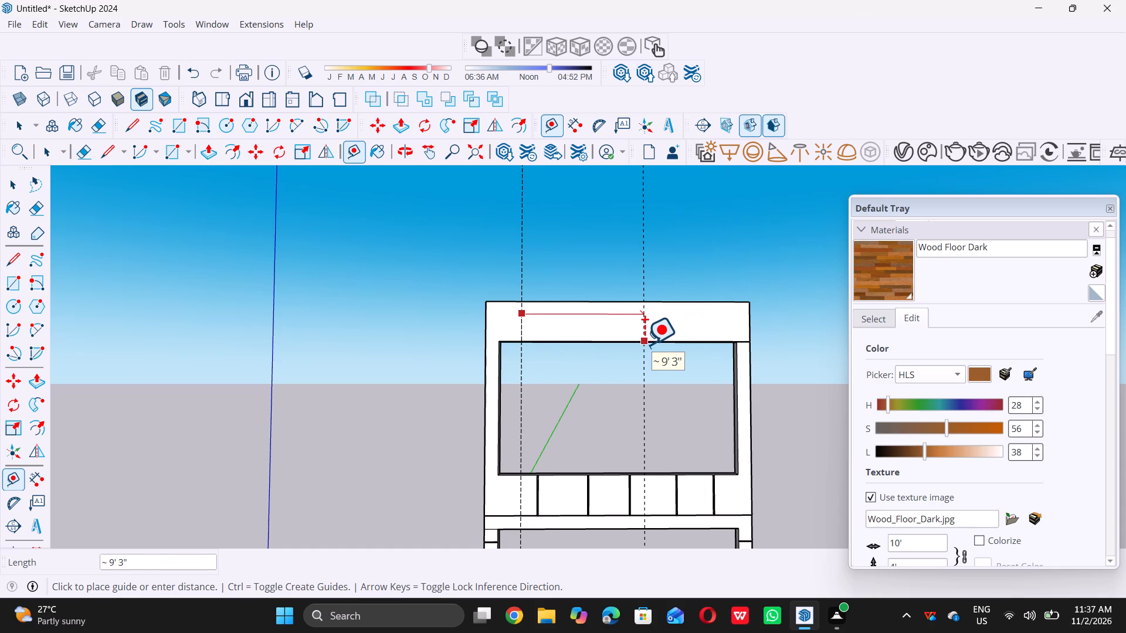
key(2)
key(apostrophe)
key(Return)
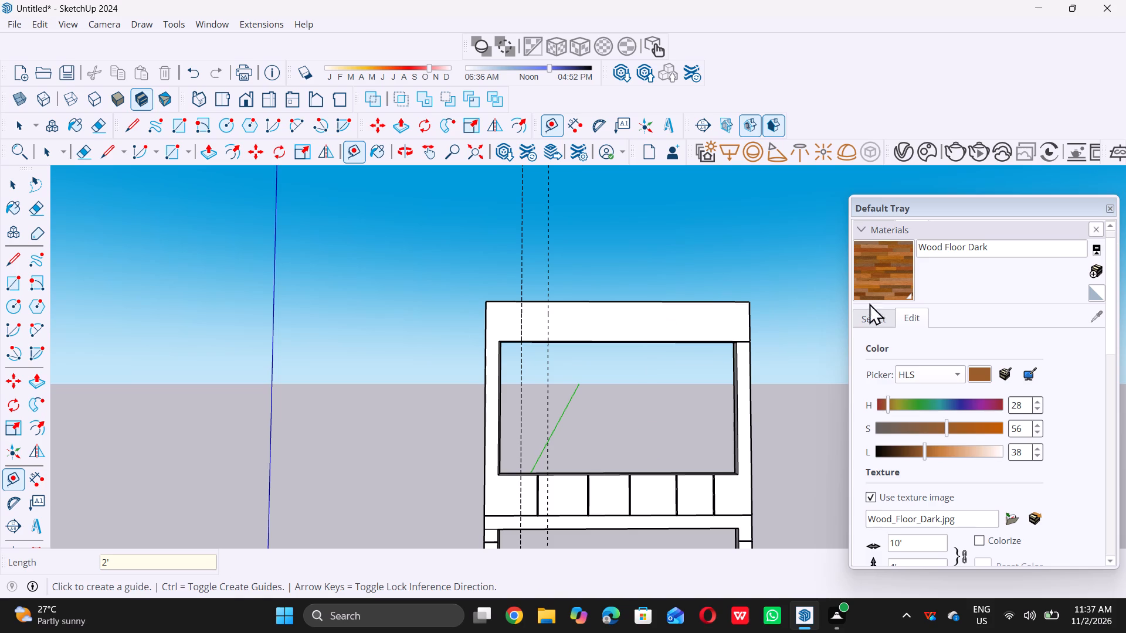
Place a third vertical guide on the top beam, 2' to the right of the second guide.
double_click(545, 318)
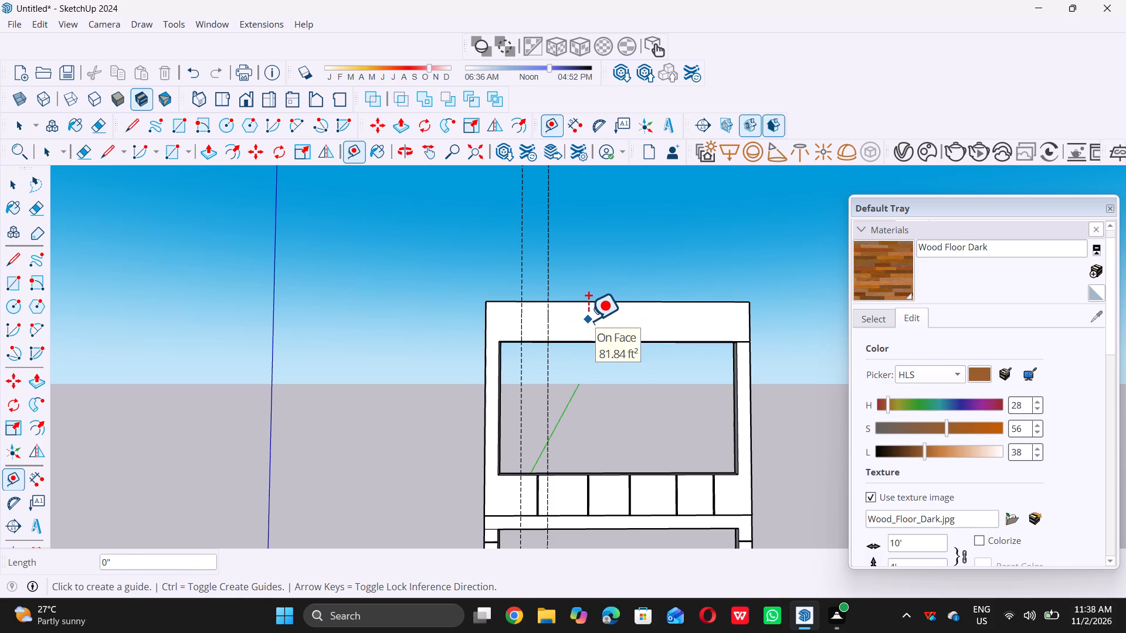
key(ctrl+z)
click(547, 314)
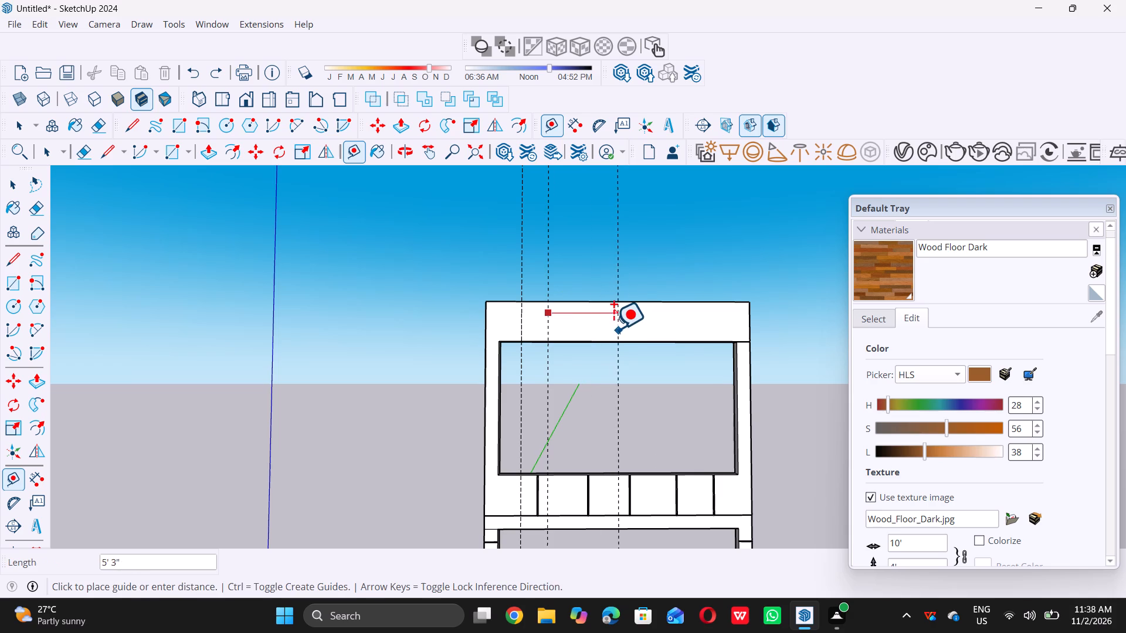
key(2)
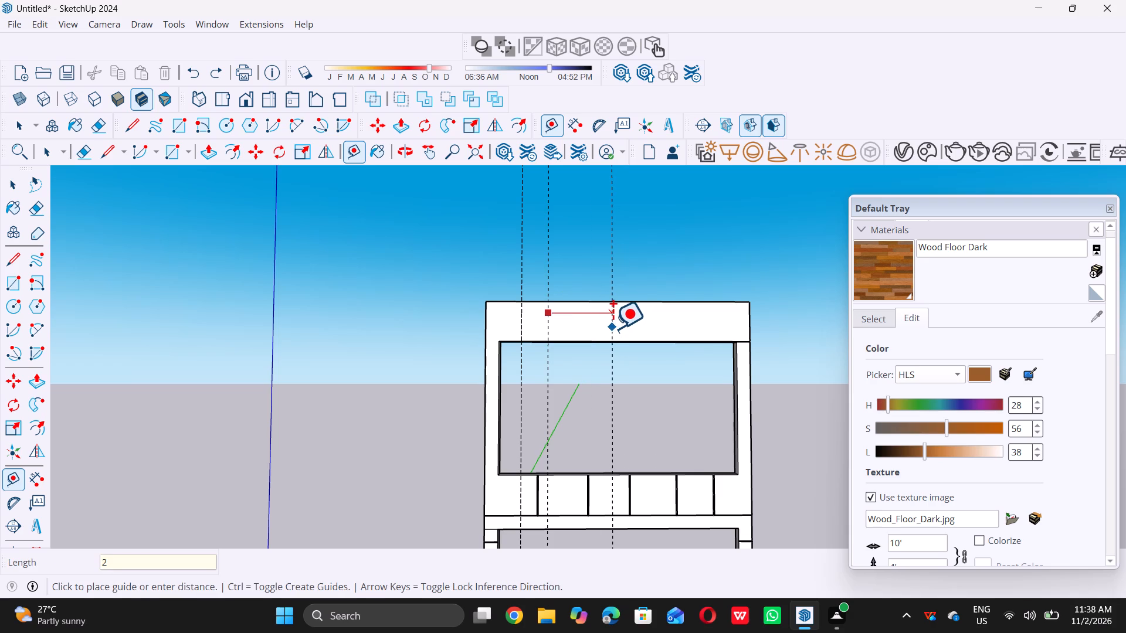
key(apostrophe)
key(Return)
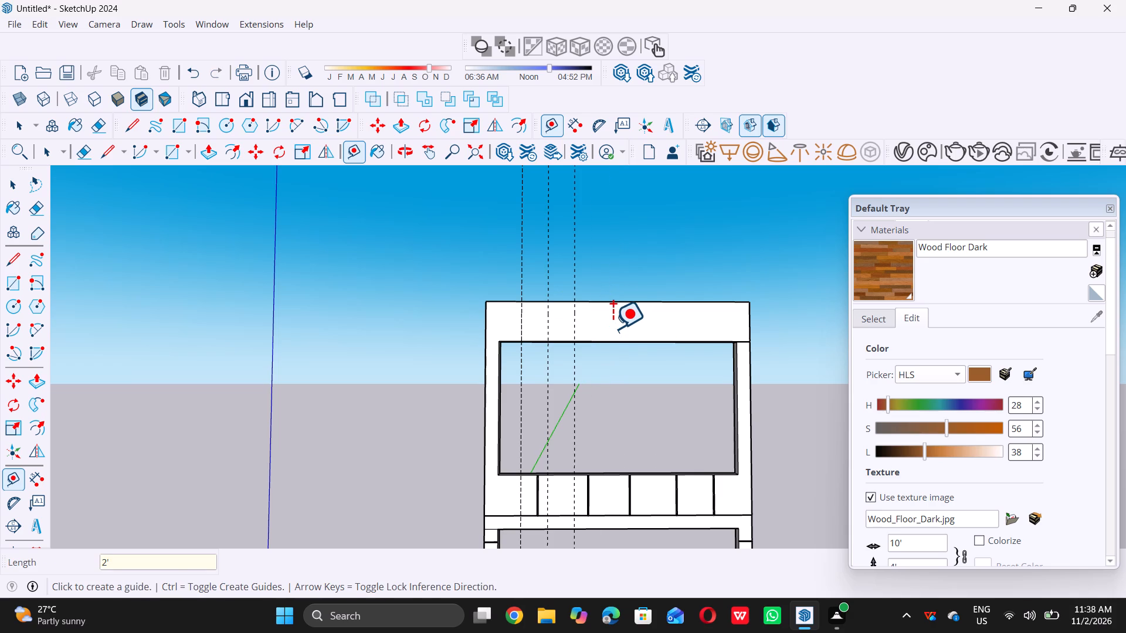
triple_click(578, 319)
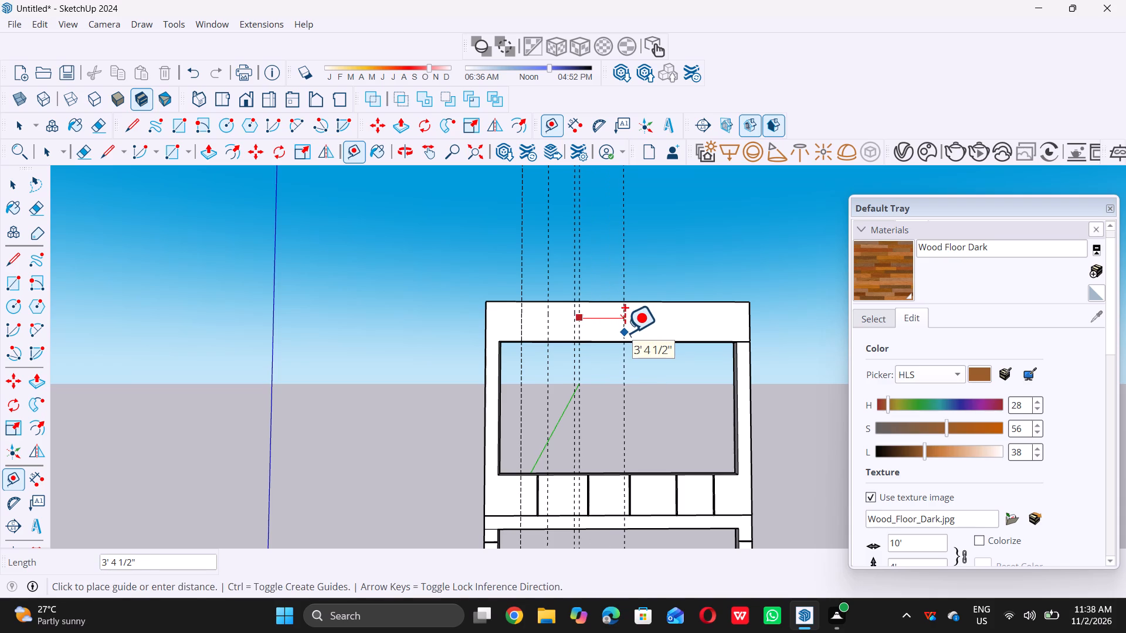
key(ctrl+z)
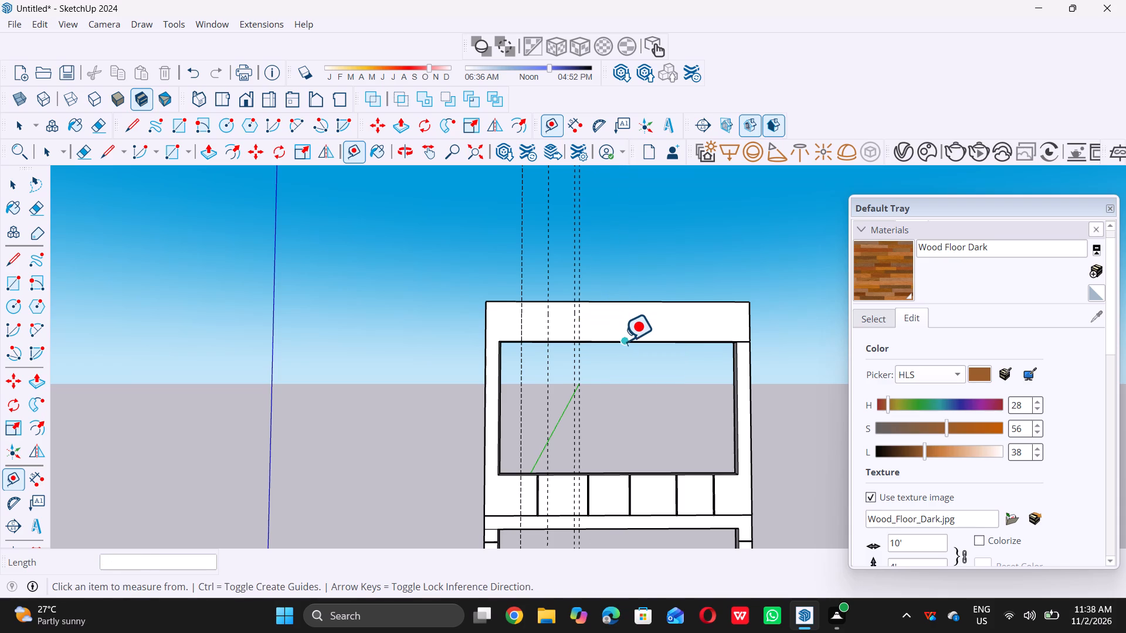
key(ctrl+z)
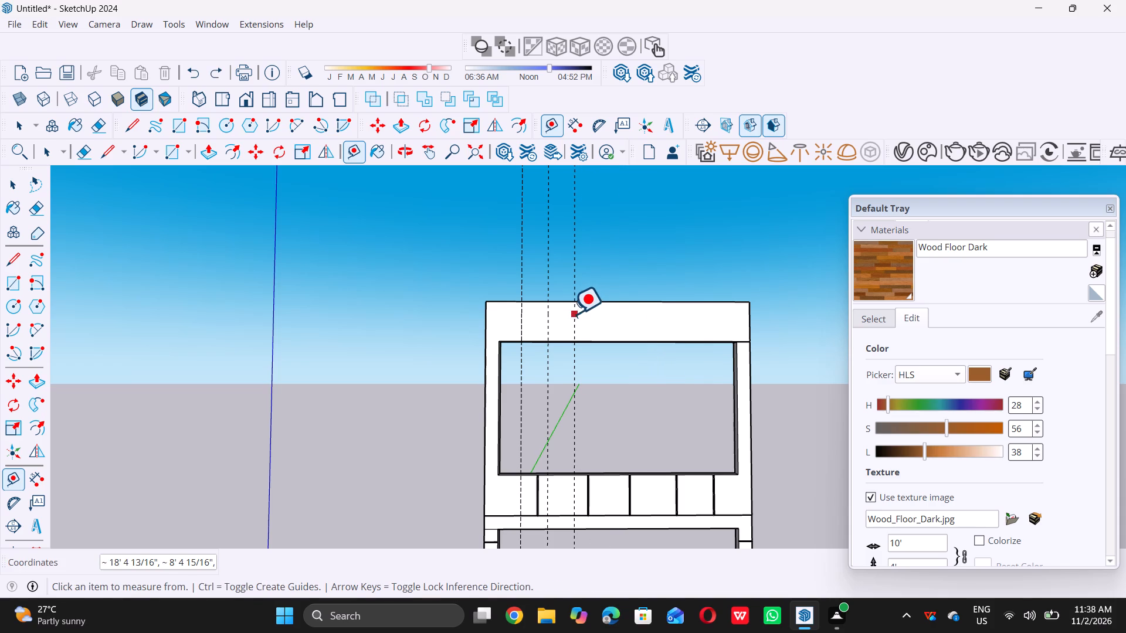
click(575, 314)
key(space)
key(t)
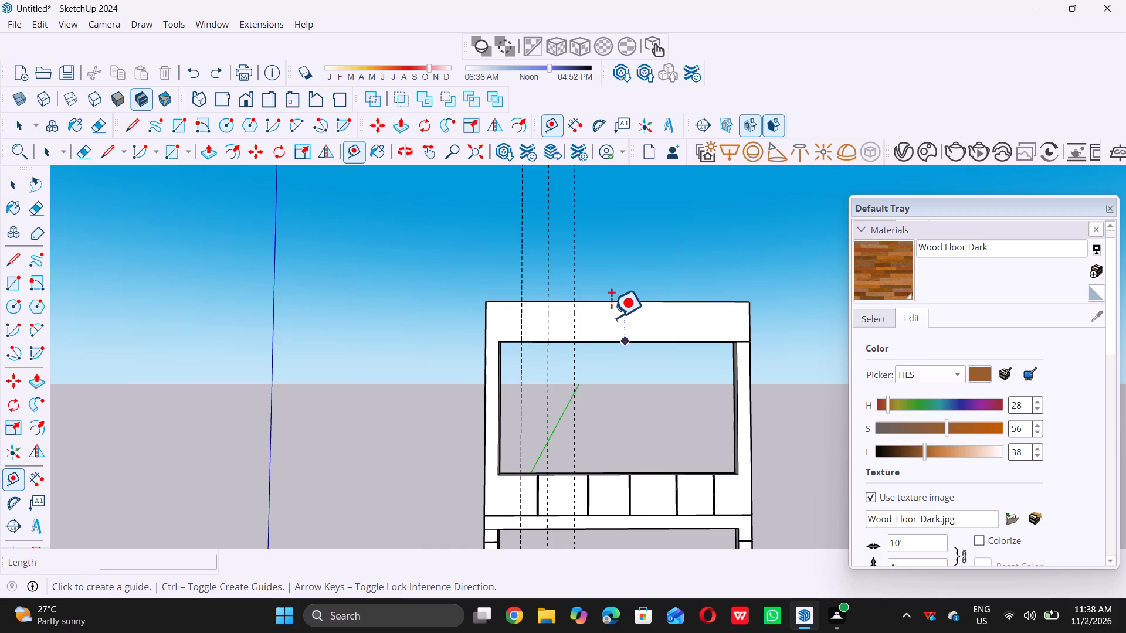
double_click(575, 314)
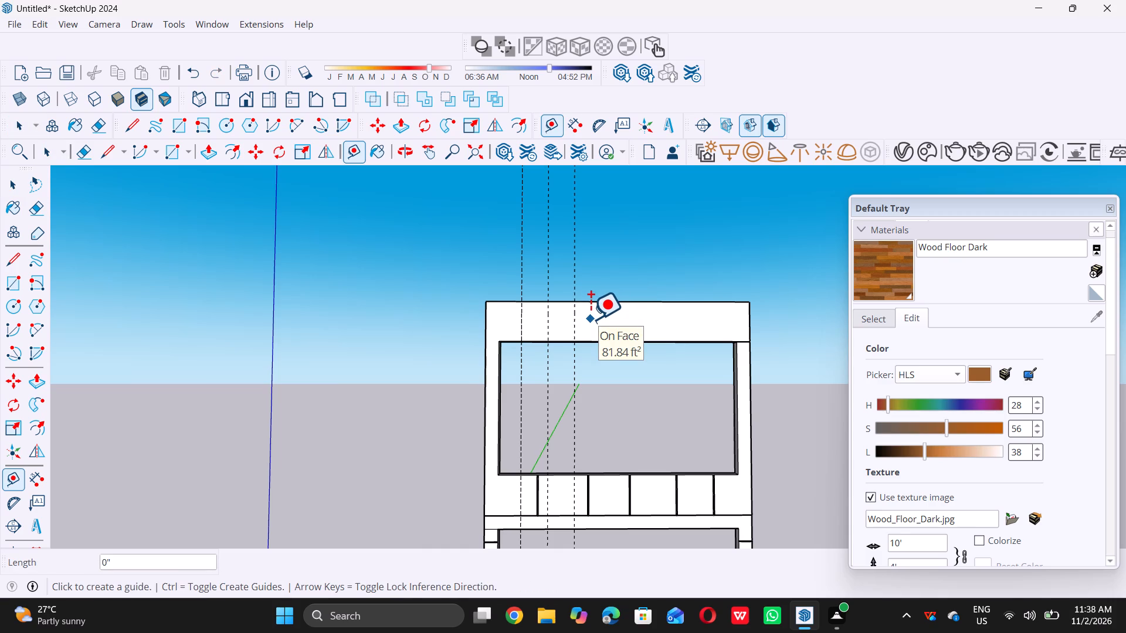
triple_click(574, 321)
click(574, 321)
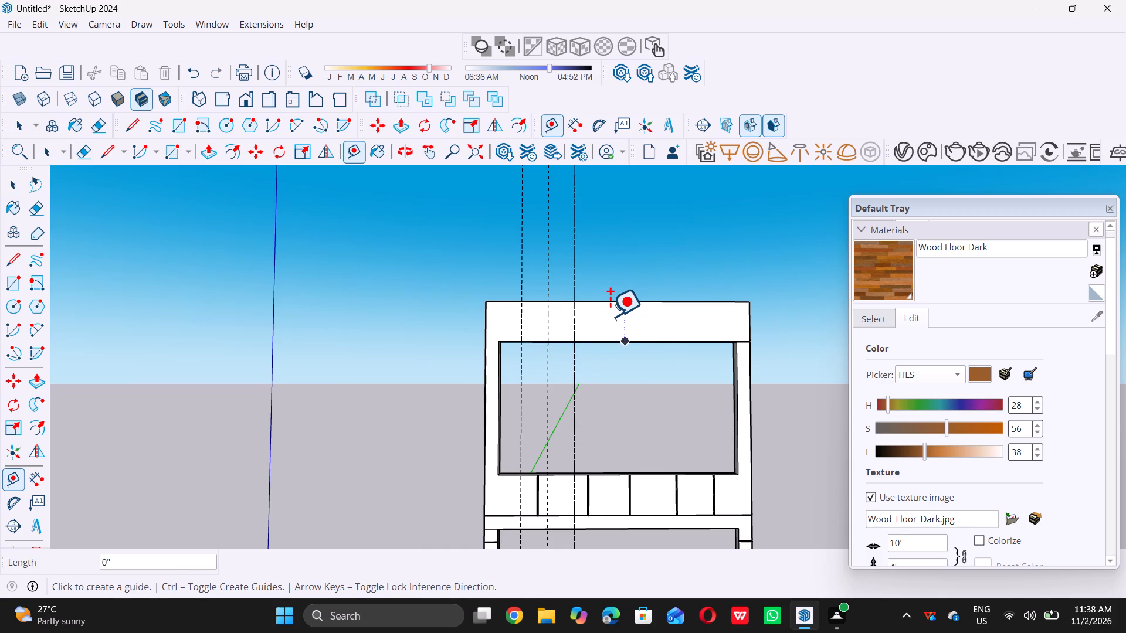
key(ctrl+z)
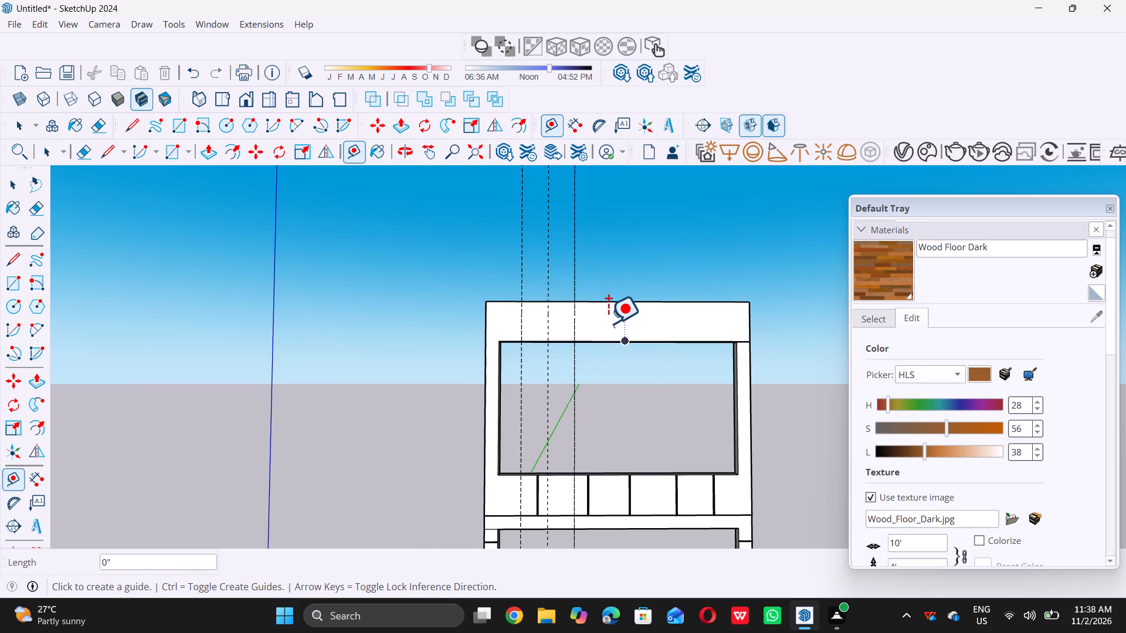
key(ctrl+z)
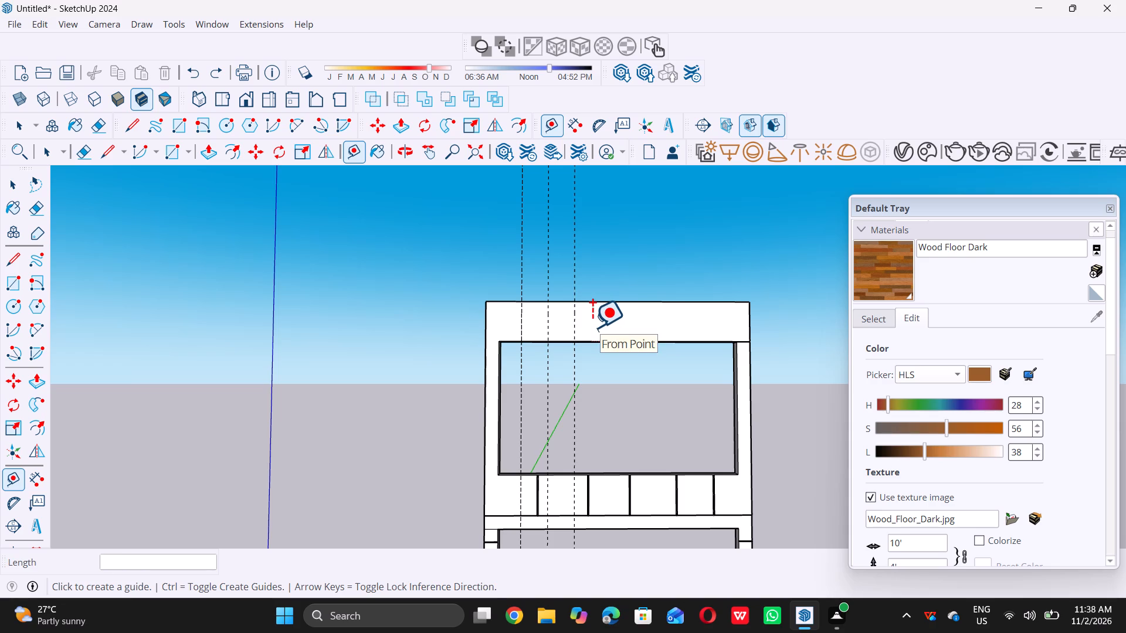
Place a fourth vertical guide on the top beam, 2' to the right of the third guide.
triple_click(576, 312)
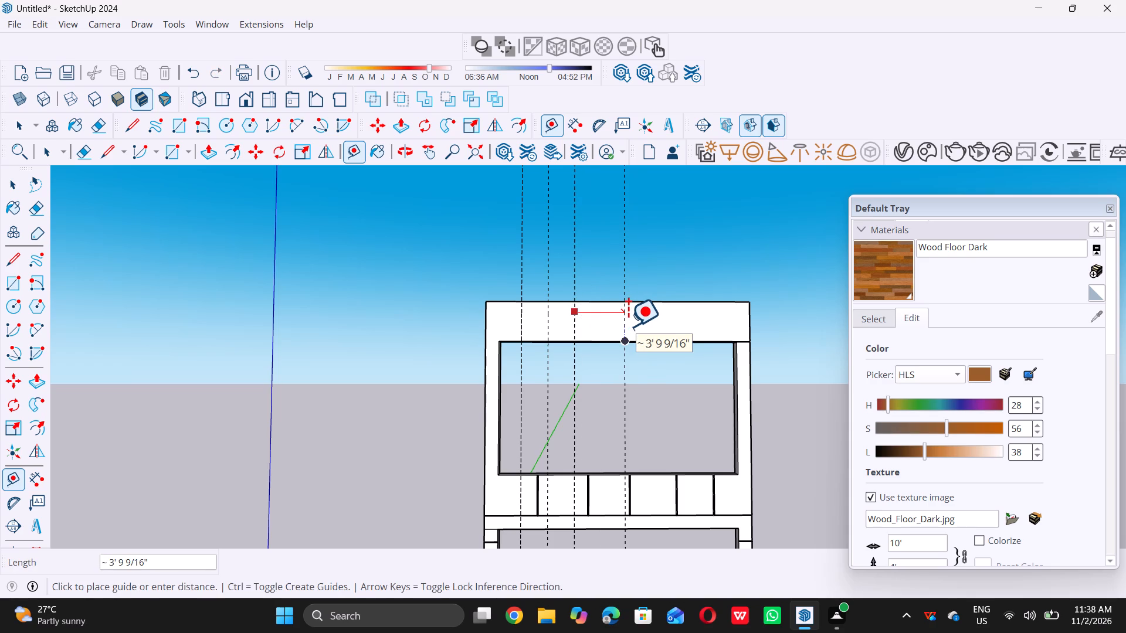
text(2')
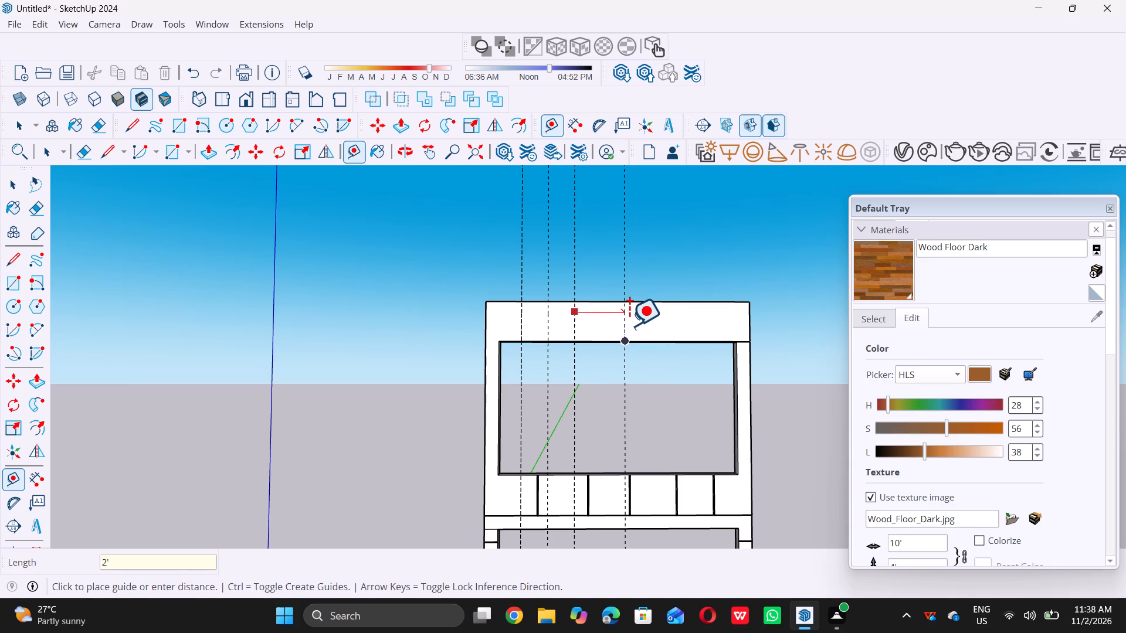
key(Return)
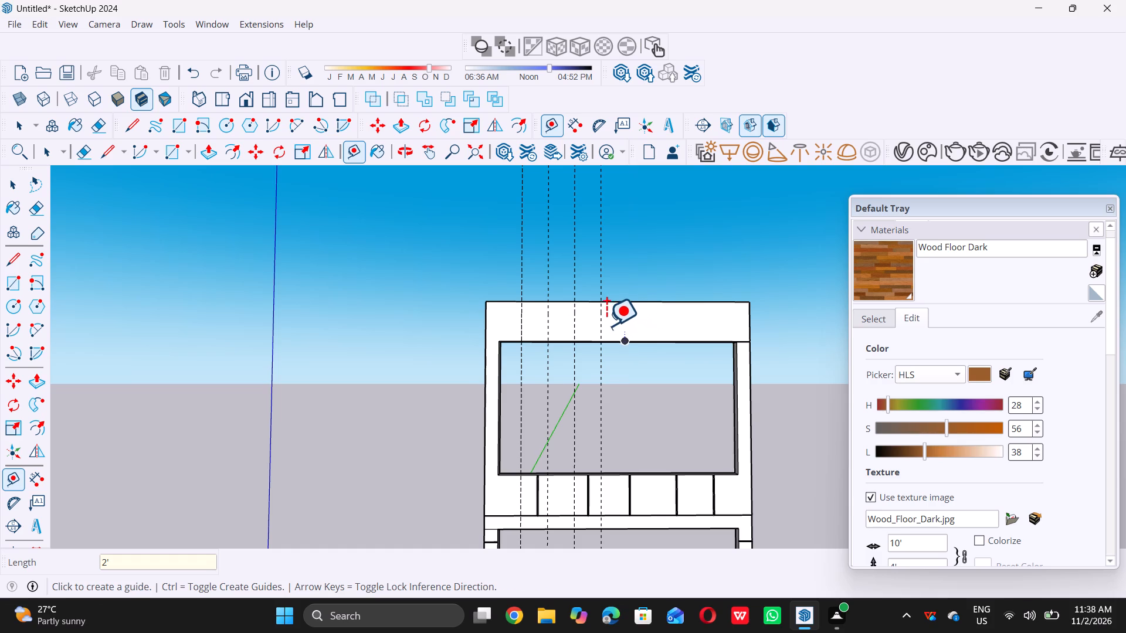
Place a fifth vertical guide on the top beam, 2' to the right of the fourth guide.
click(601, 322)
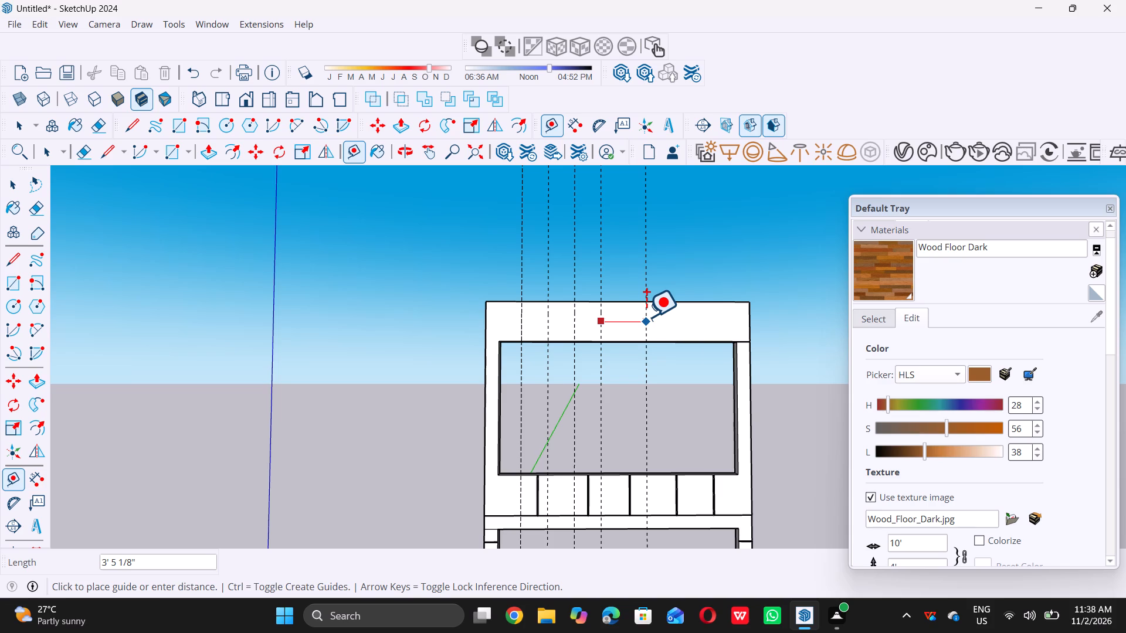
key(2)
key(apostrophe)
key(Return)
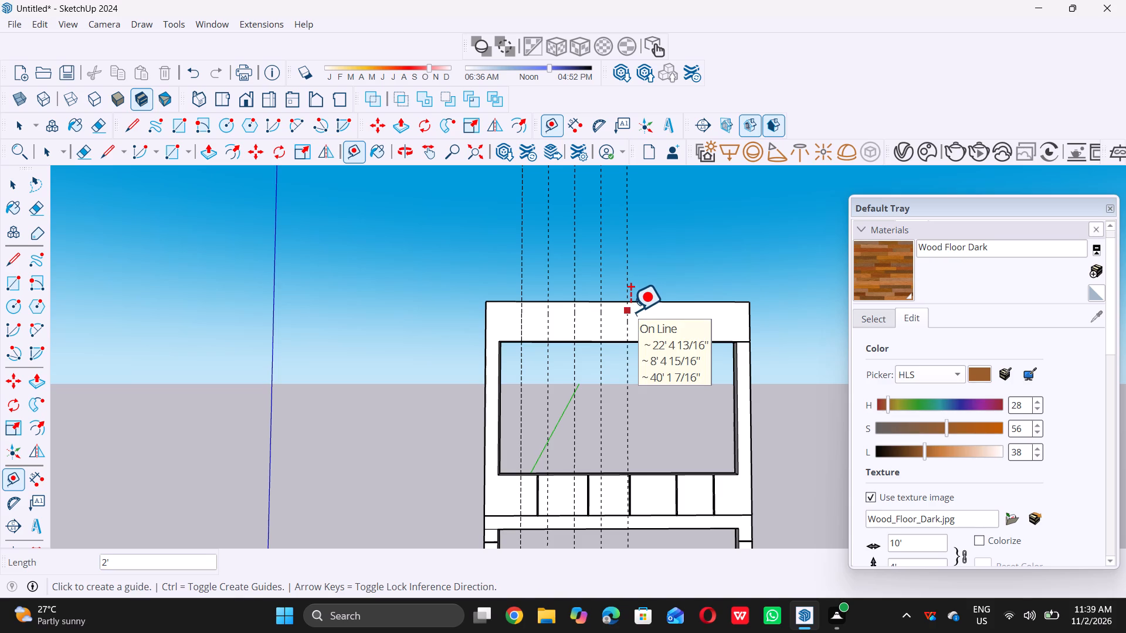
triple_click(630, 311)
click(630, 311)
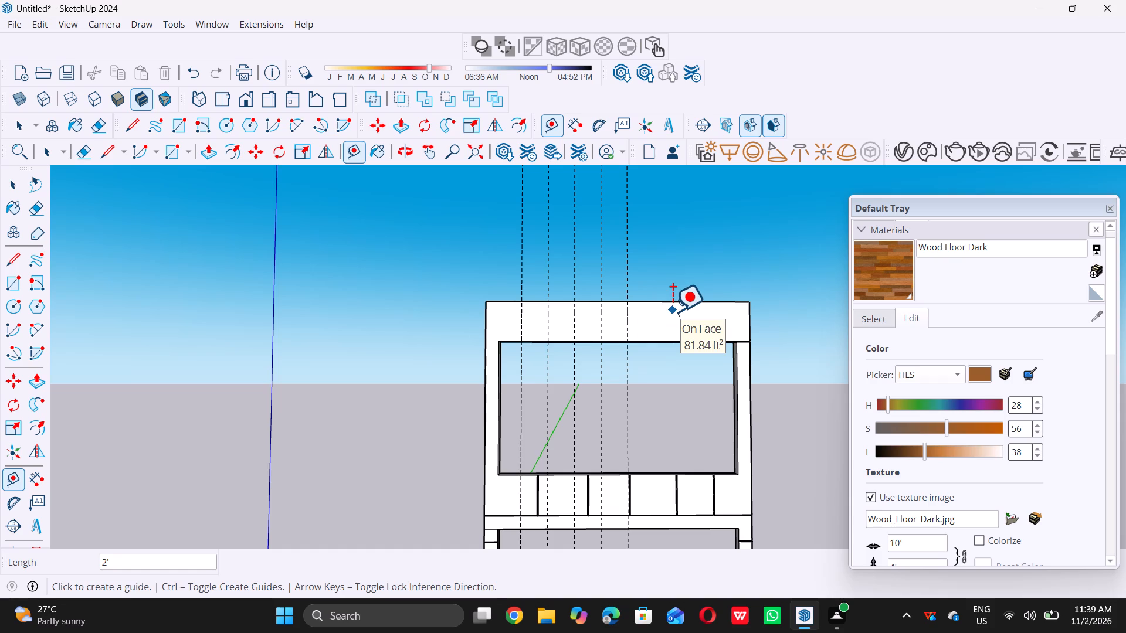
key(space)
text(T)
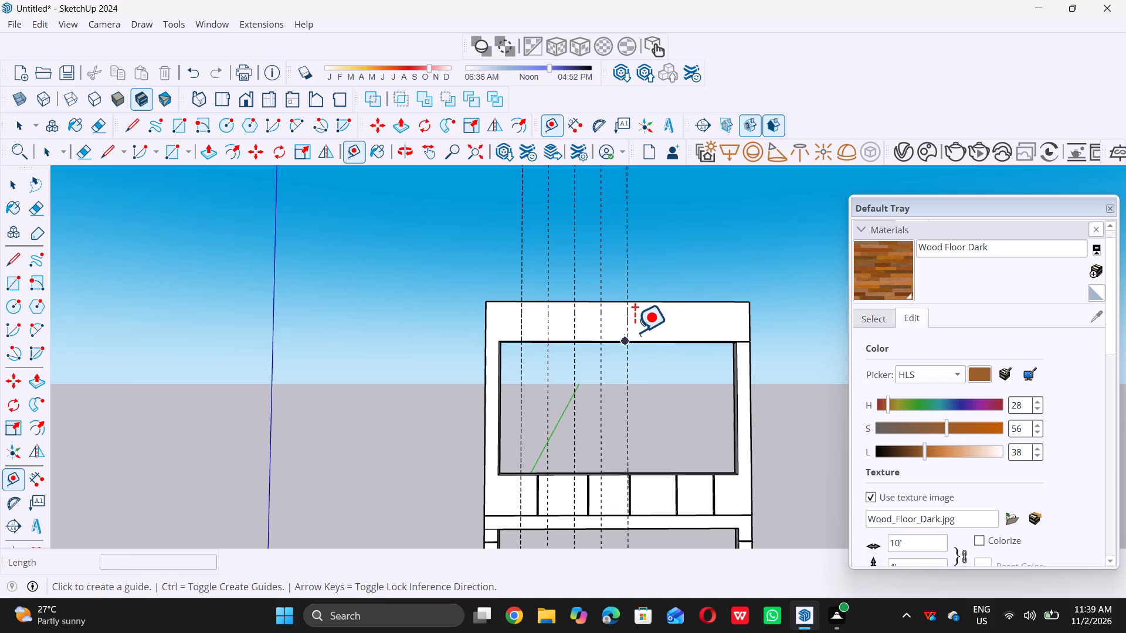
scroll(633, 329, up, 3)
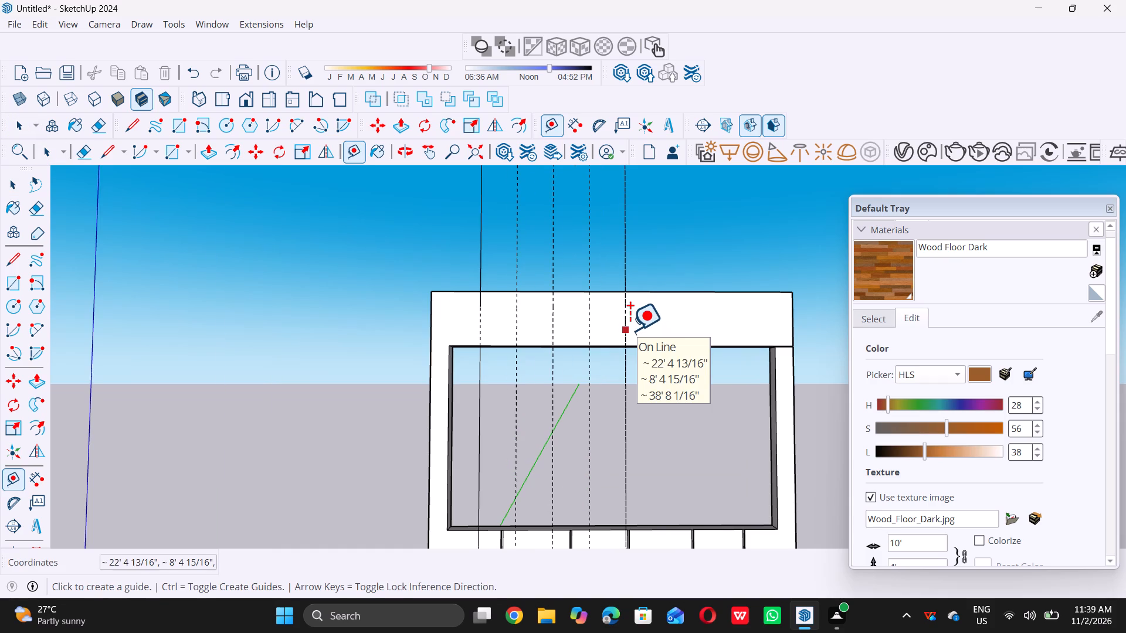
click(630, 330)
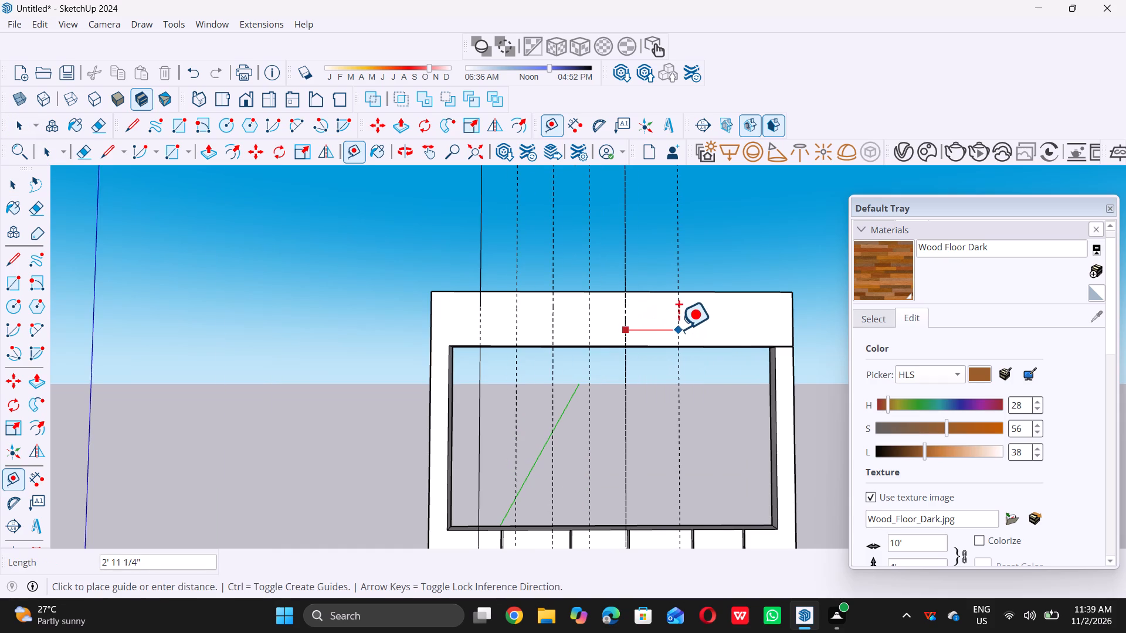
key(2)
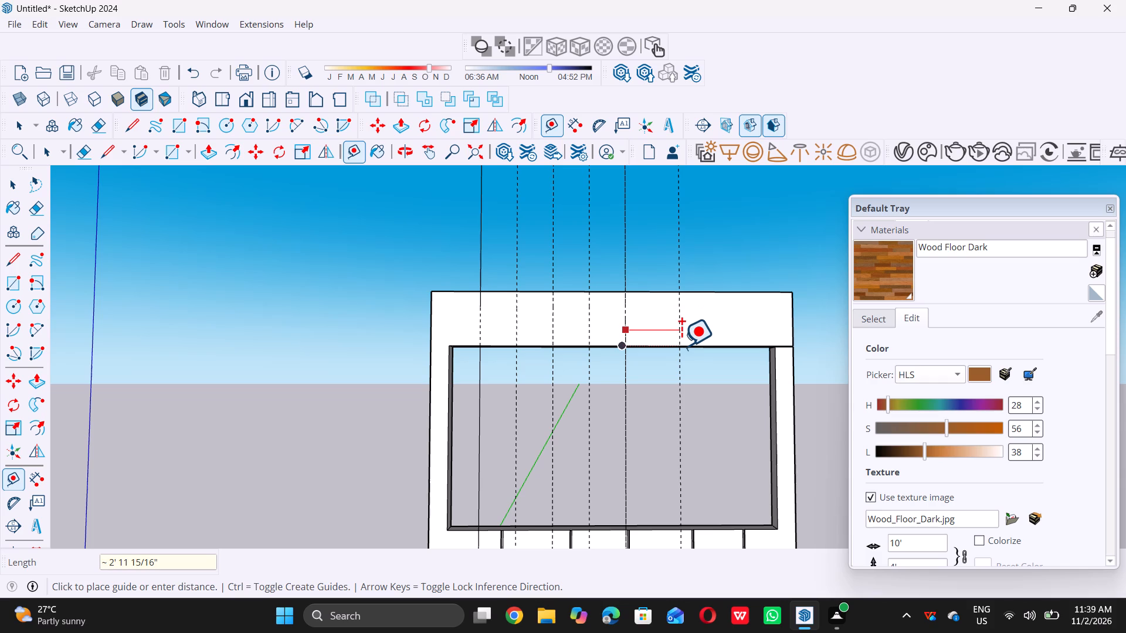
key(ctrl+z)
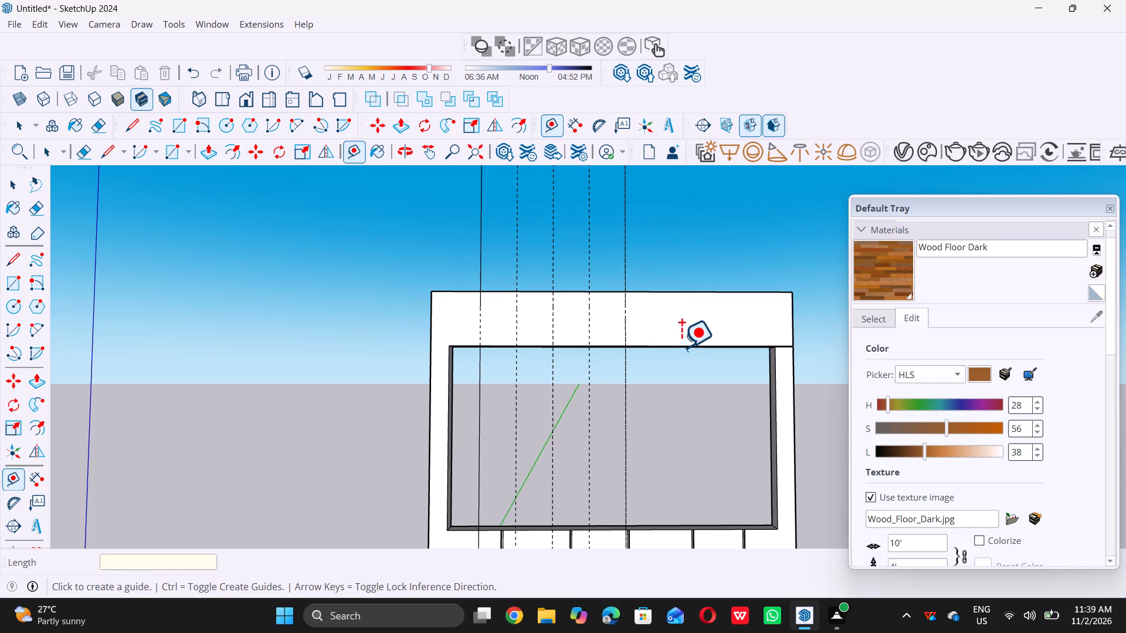
Undo the guides spaced 2' apart and the duplicate over the first guide, keeping only the first vertical guide on the top beam.
key(ctrl+z)
key(ctrl+z)
key(ctrl+z)
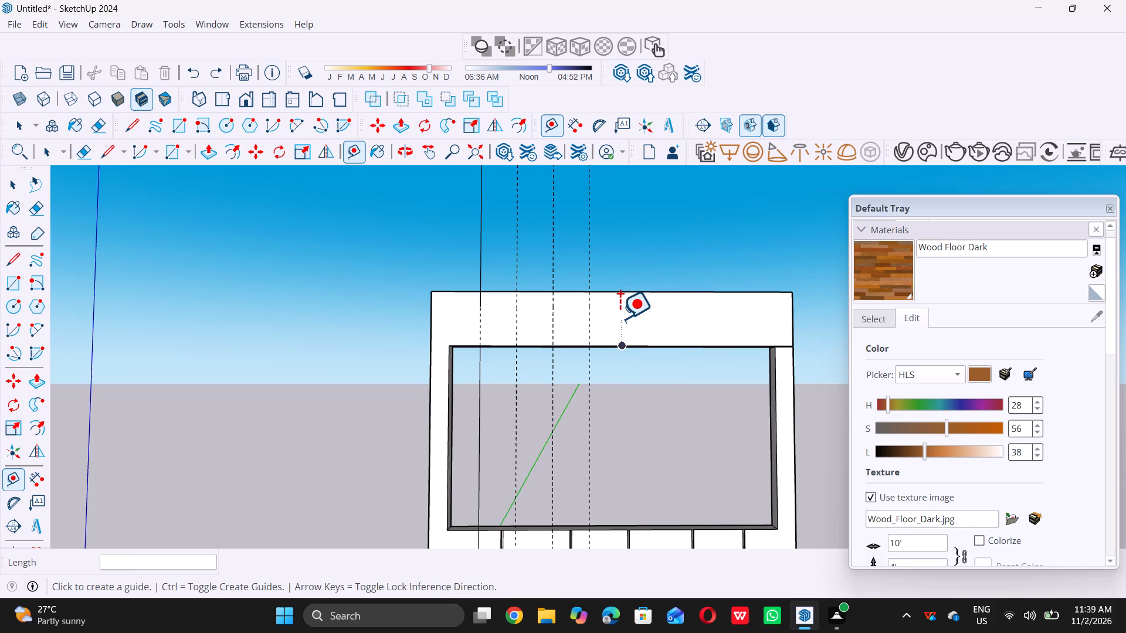
key(ctrl+z)
key(ctrl+z)
key(ctrl+z)
key(ctrl+z)
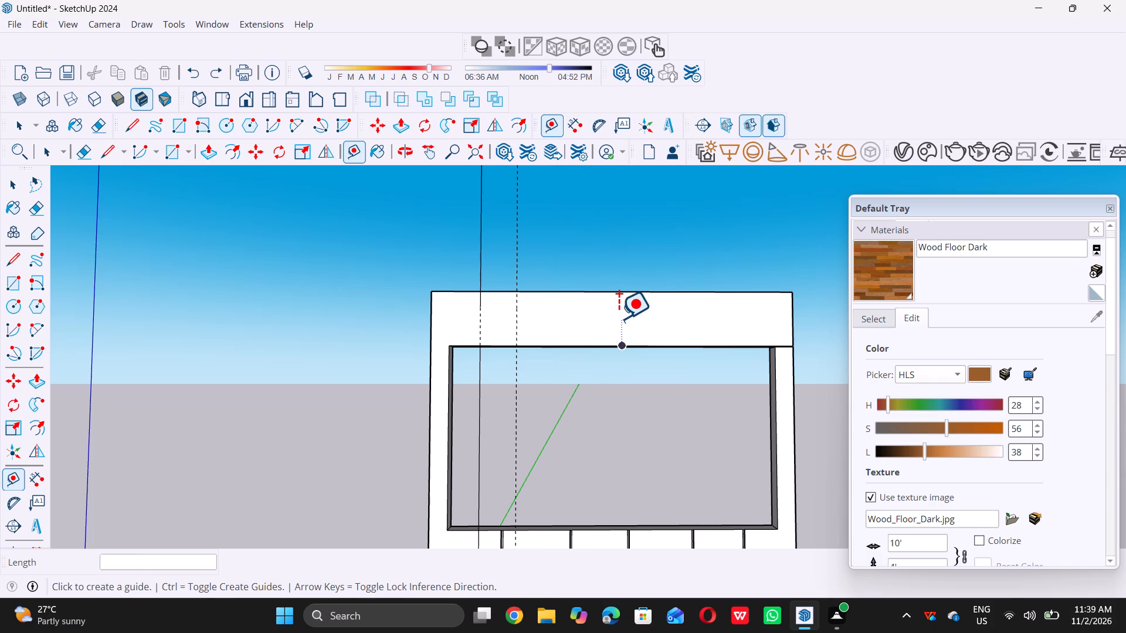
key(ctrl+z)
key(space)
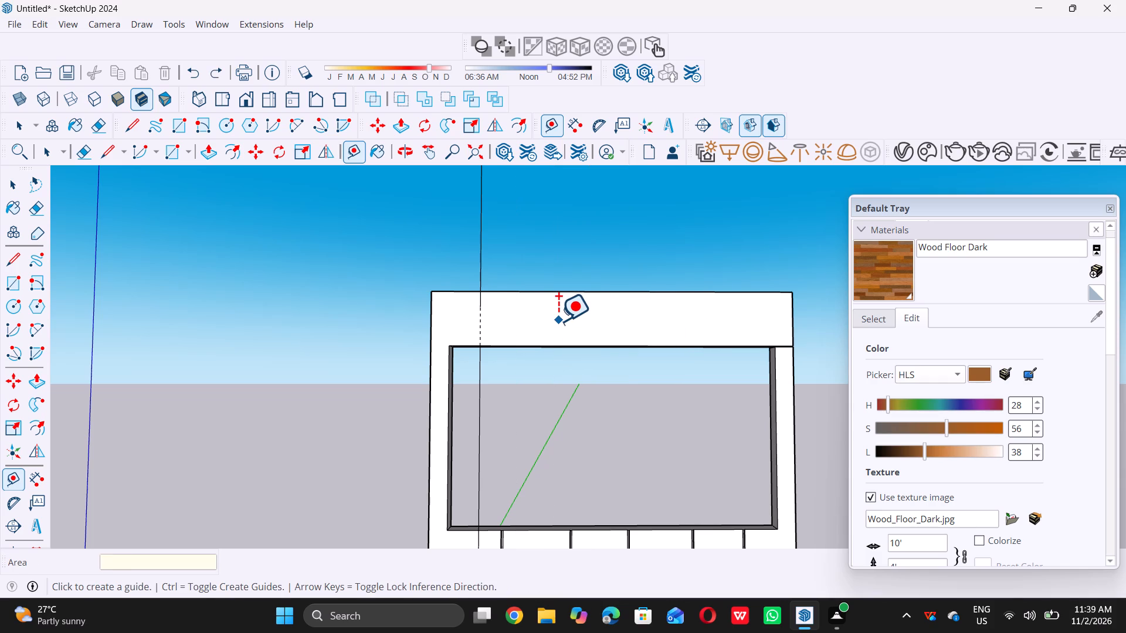
double_click(484, 323)
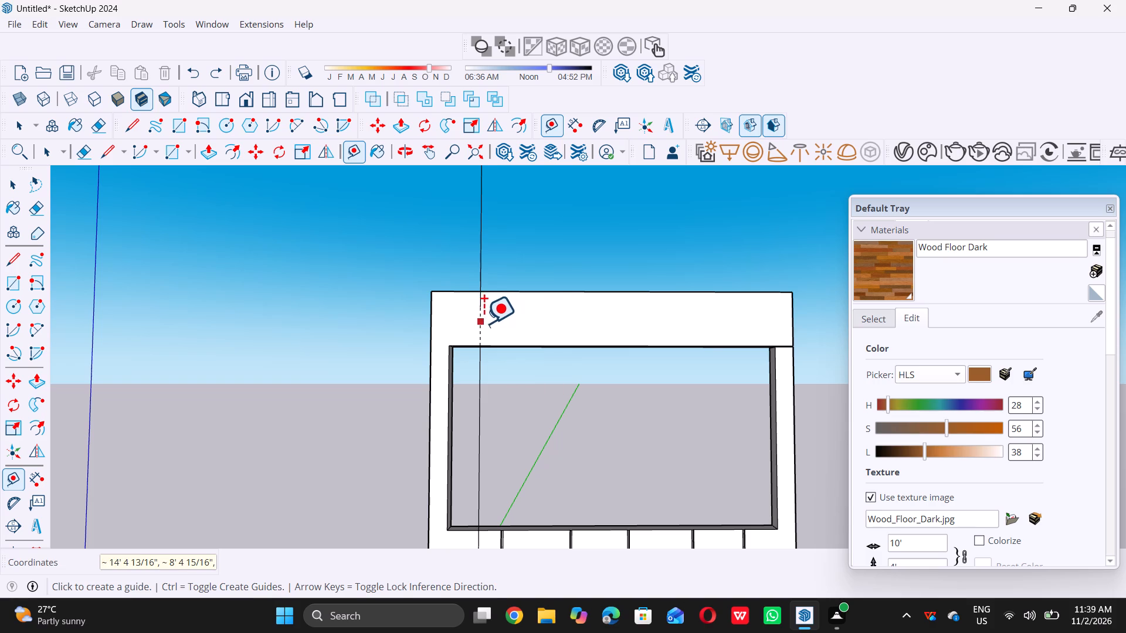
key(ctrl+z)
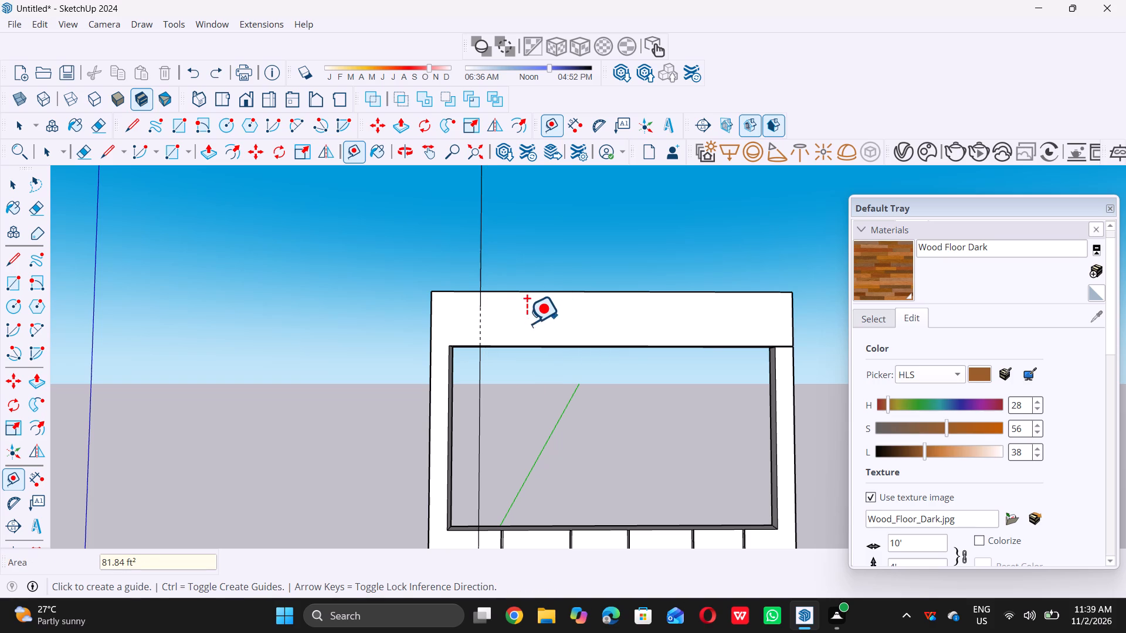
double_click(483, 322)
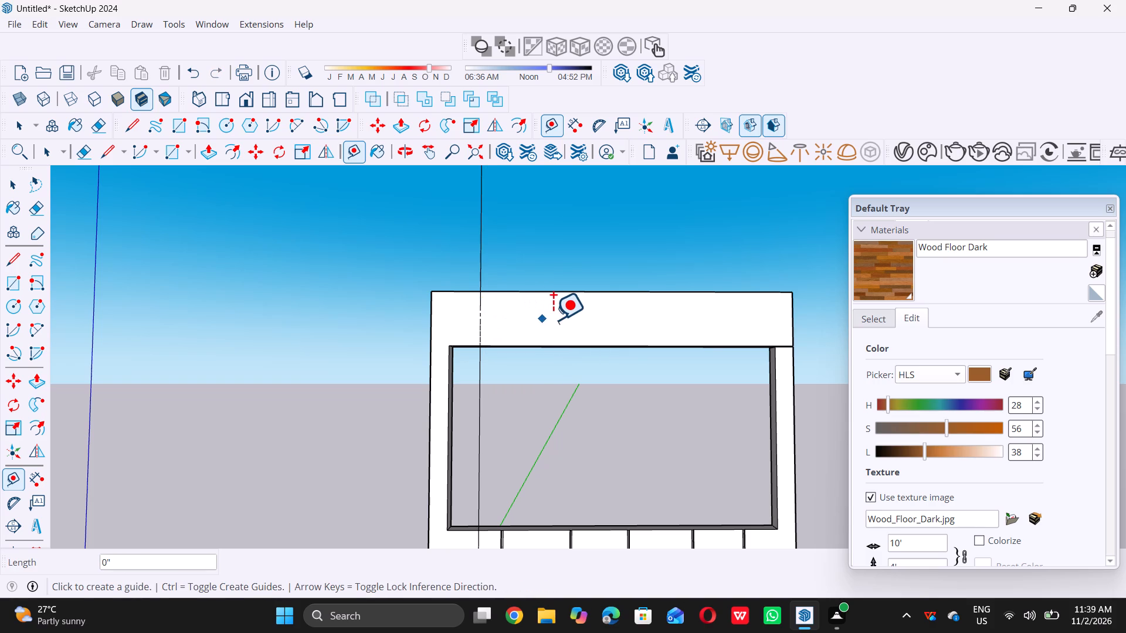
key(space)
key(ctrl+z)
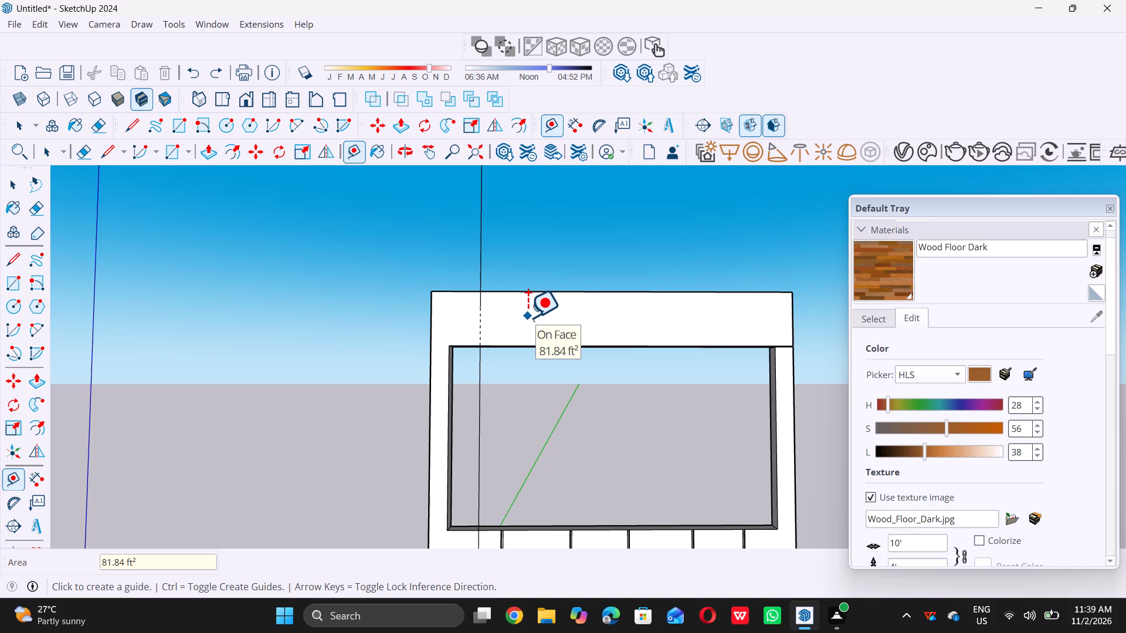
key(ctrl+z)
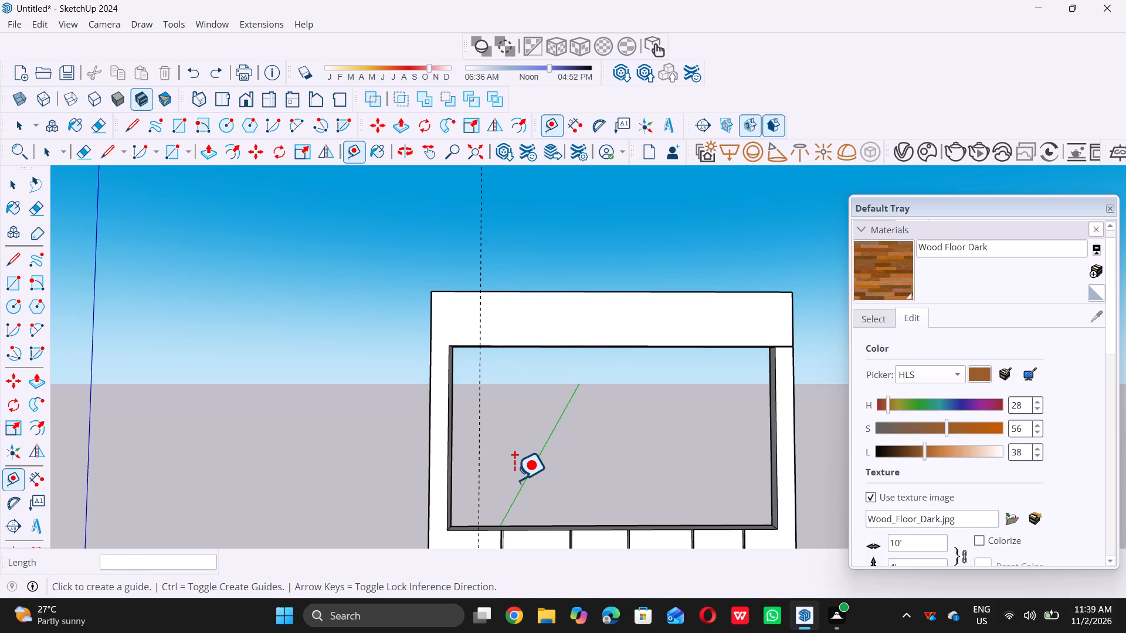
Place a second vertical guide on the top beam, 3' to the right of the first guide.
double_click(482, 309)
key(ctrl+z)
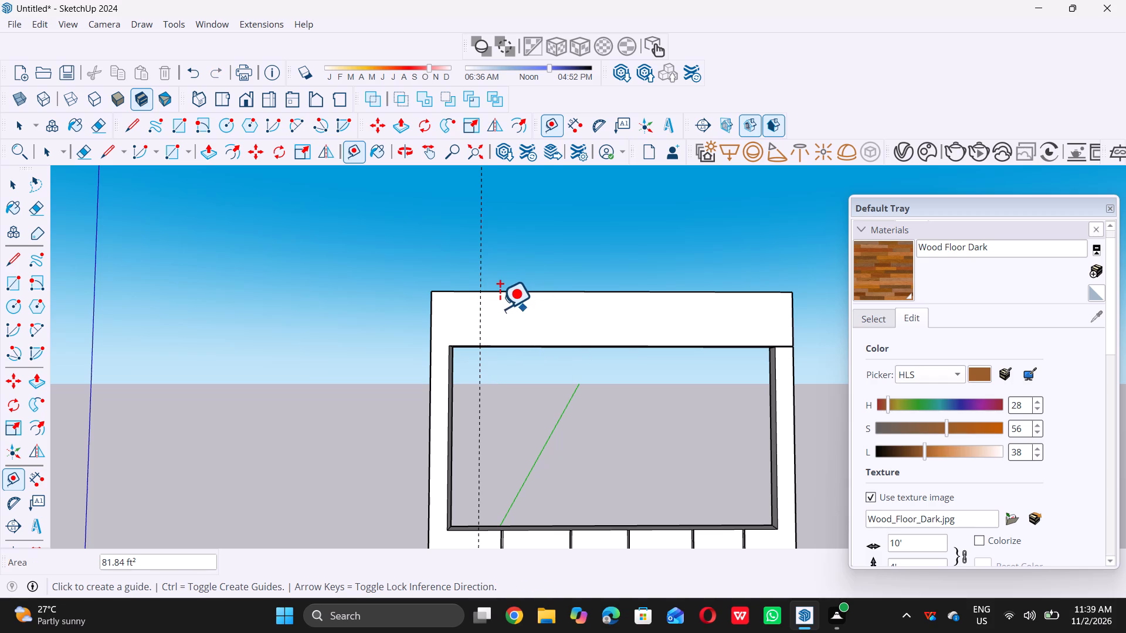
click(484, 303)
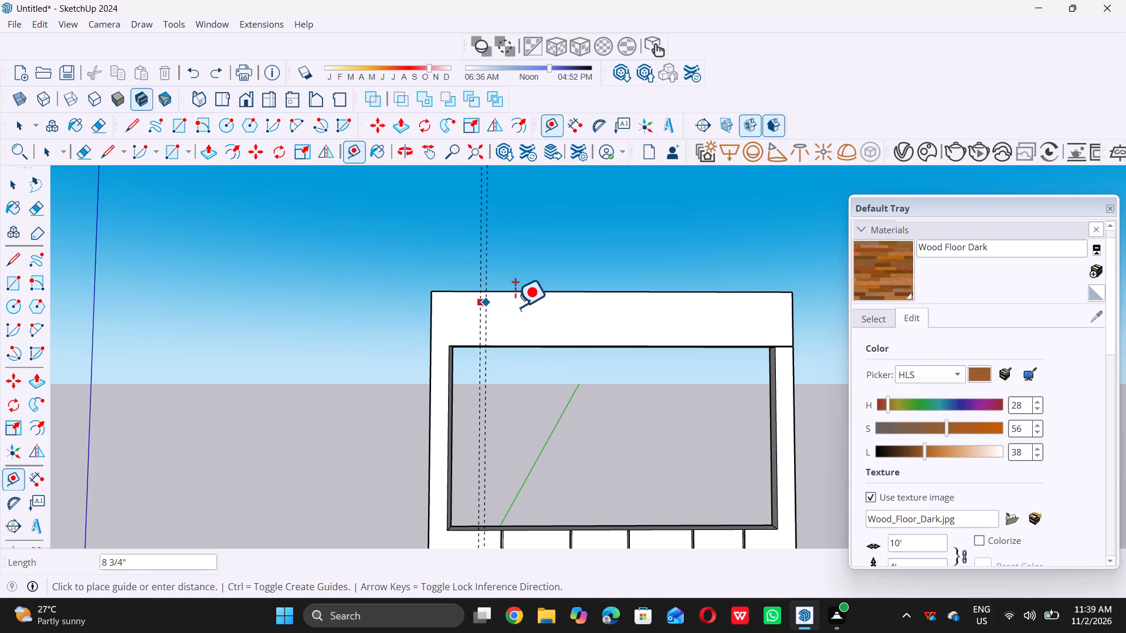
text(3')
key(Return)
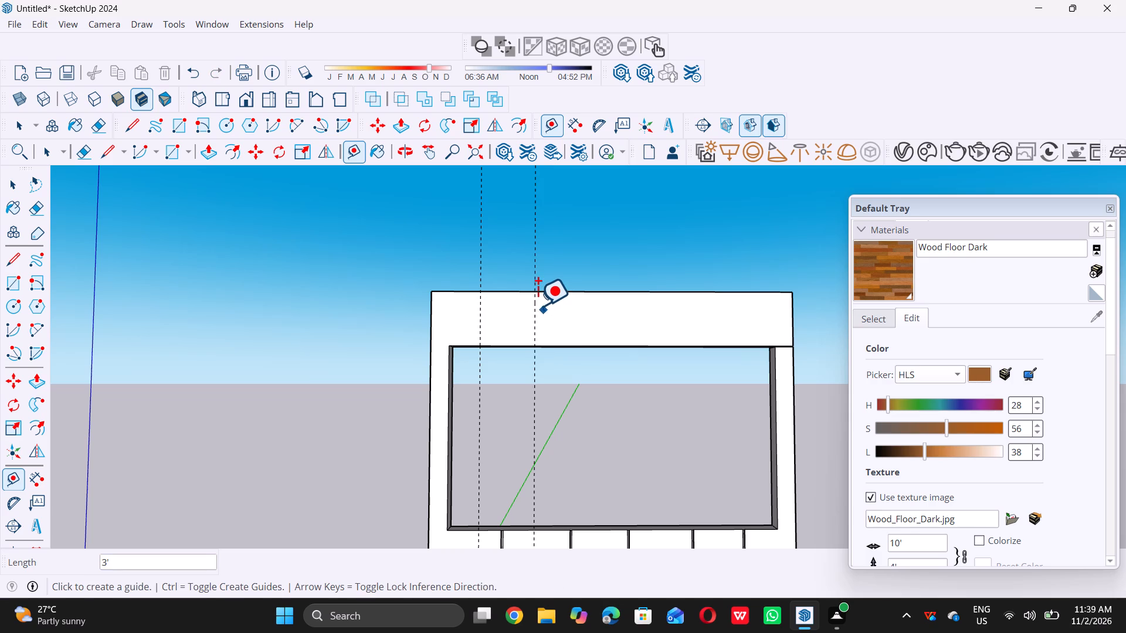
Place a third vertical guide on the top beam, 3' to the right of the second guide.
triple_click(535, 304)
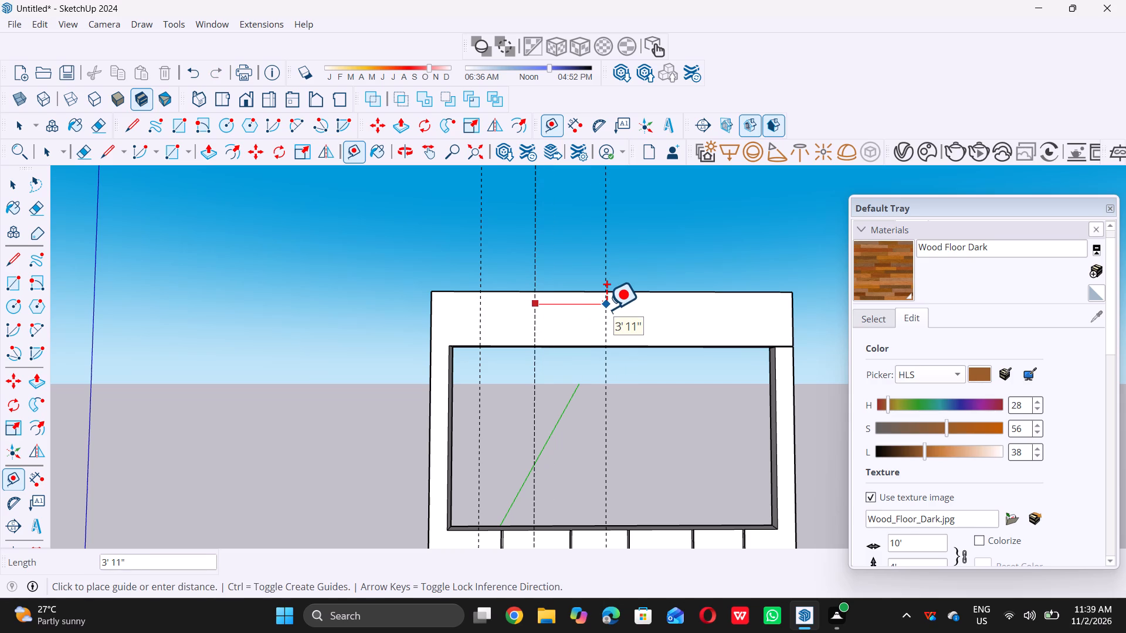
key(3)
key(apostrophe)
key(Return)
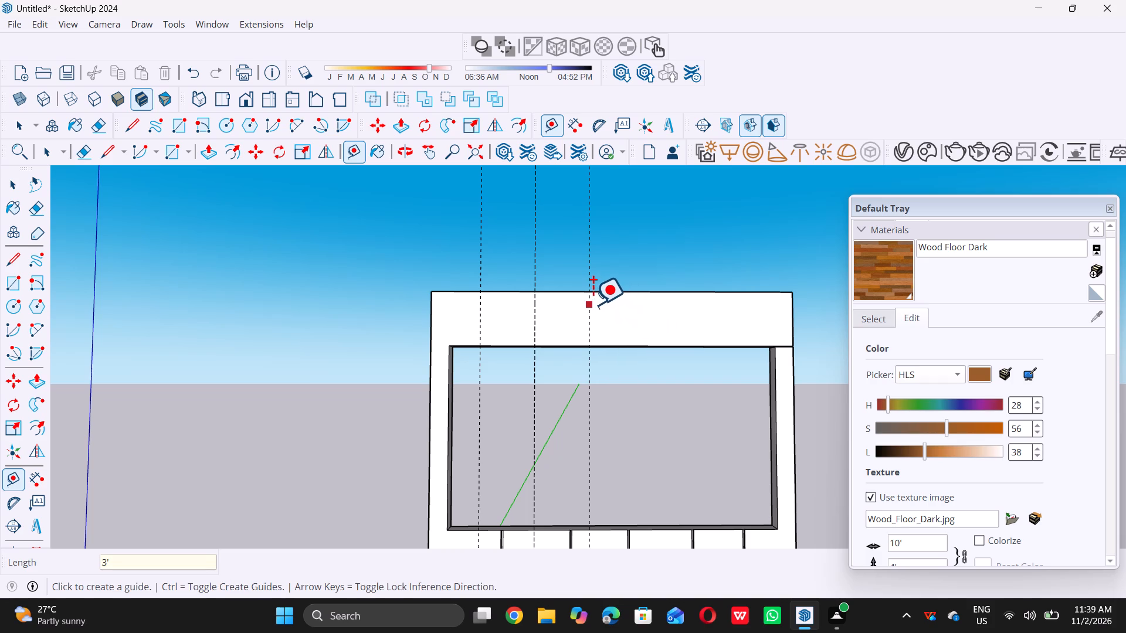
Place a fourth vertical guide on the top beam, 3' to the right of the third guide.
click(593, 304)
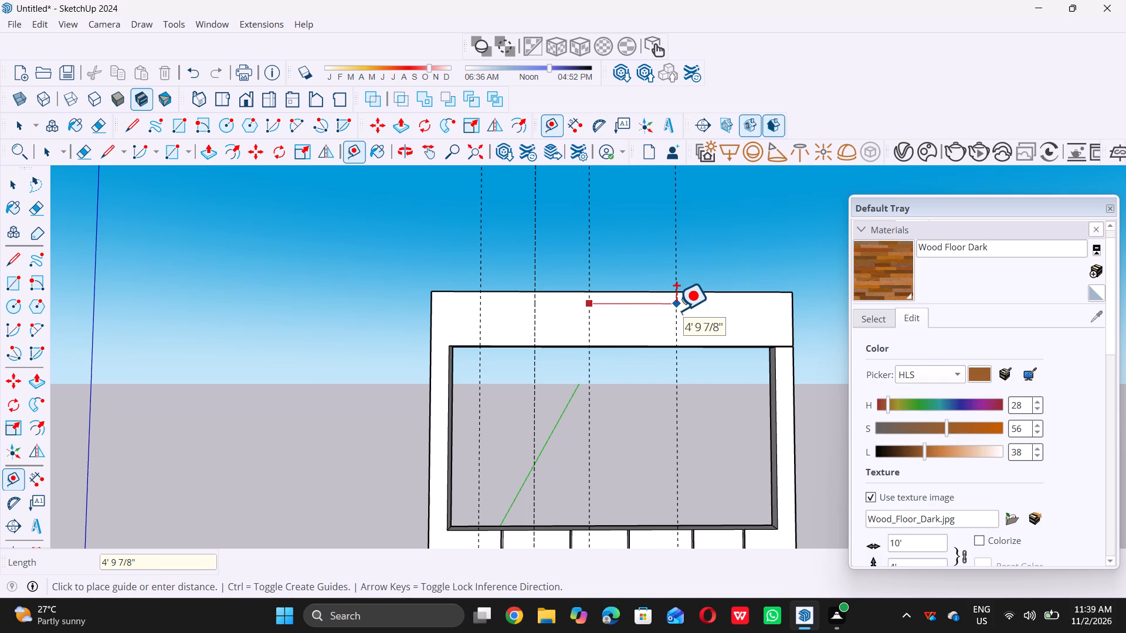
key(3)
key(apostrophe)
key(Return)
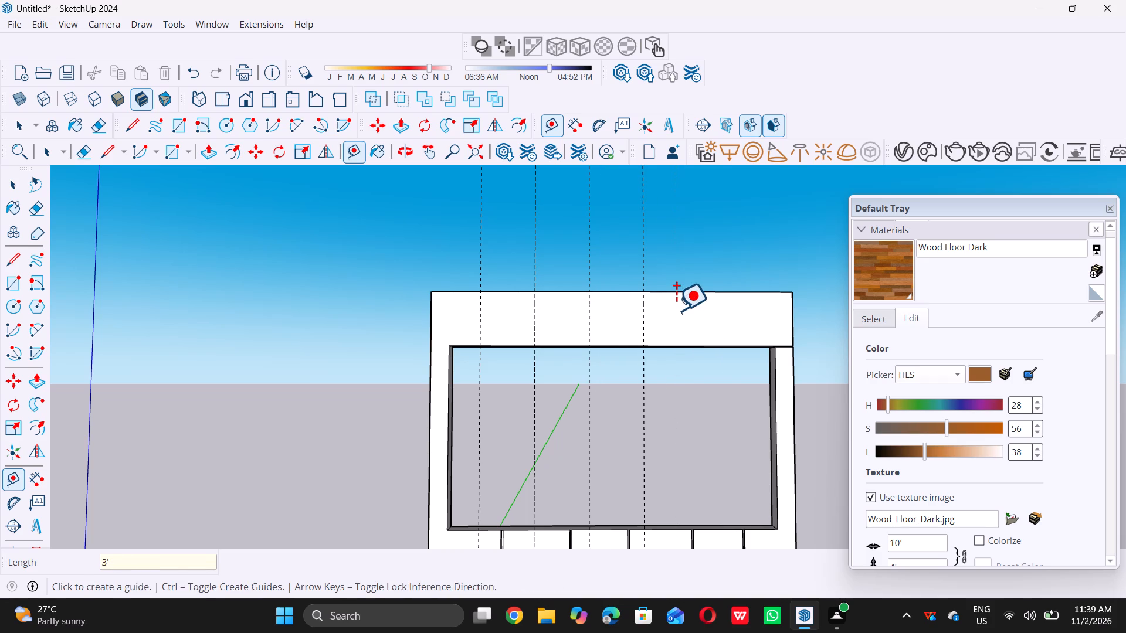
Place a fifth vertical guide on the top beam, 3' to the right of the fourth guide.
double_click(647, 311)
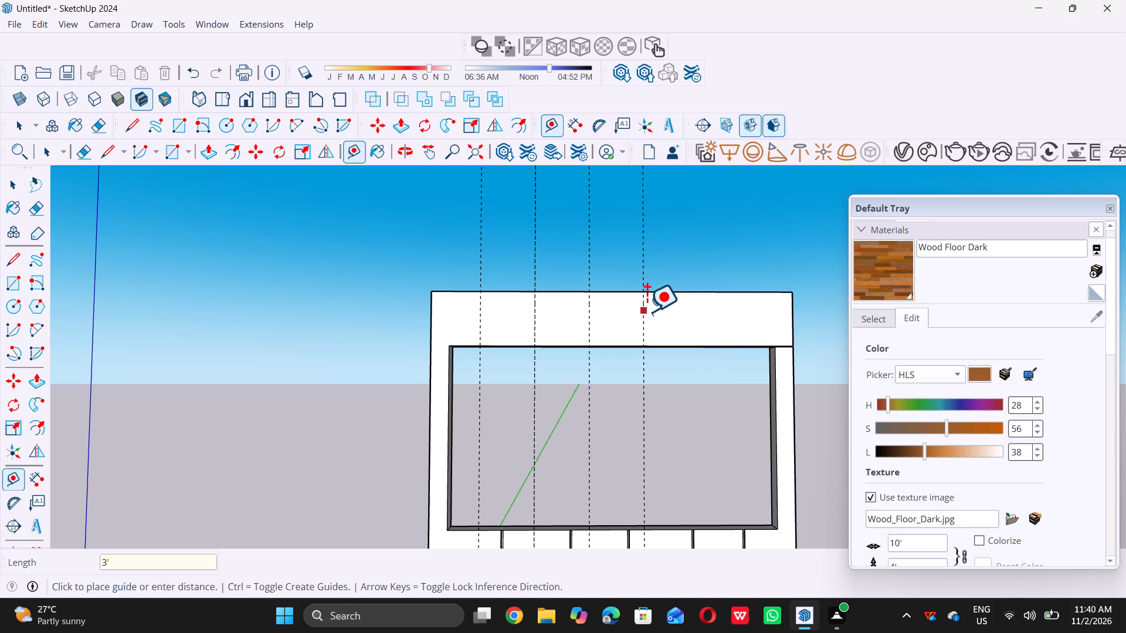
key(ctrl+z)
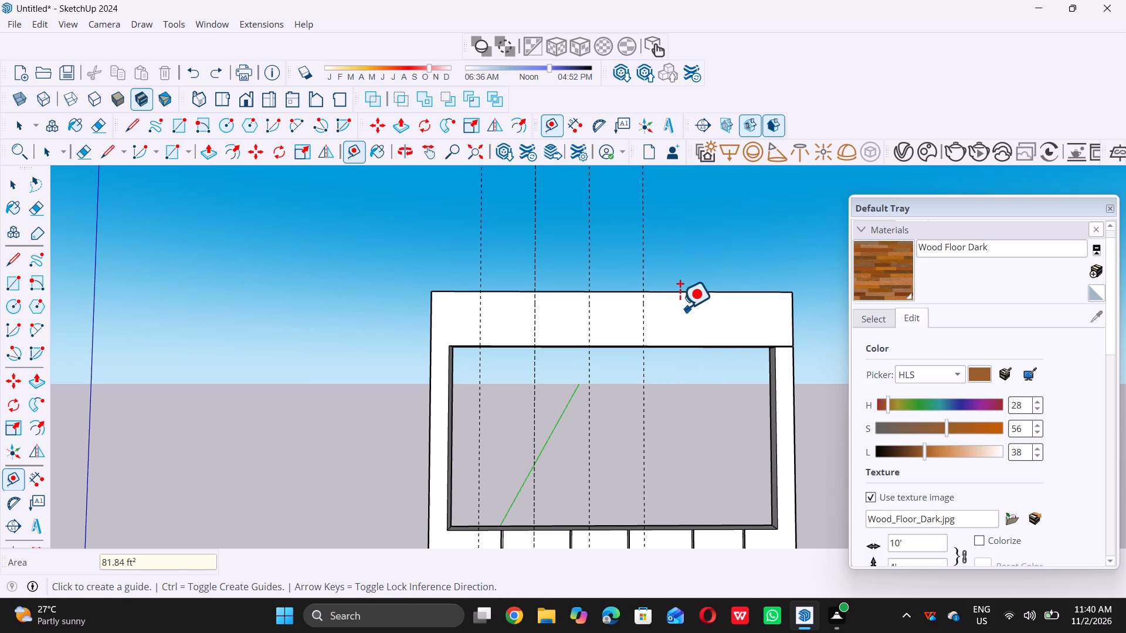
click(645, 306)
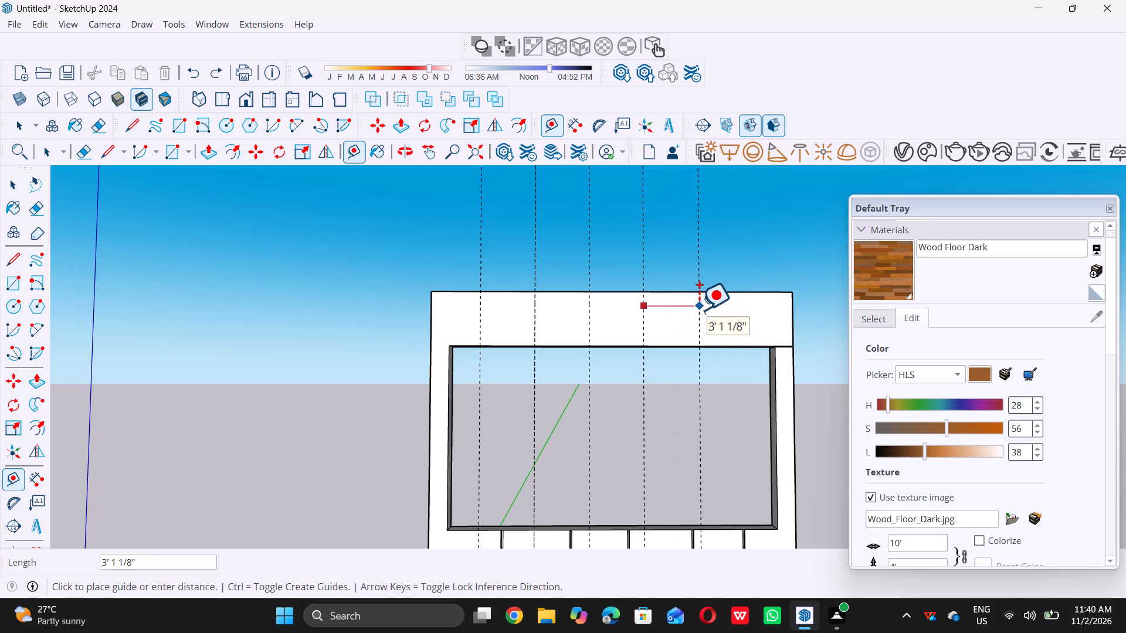
key(3)
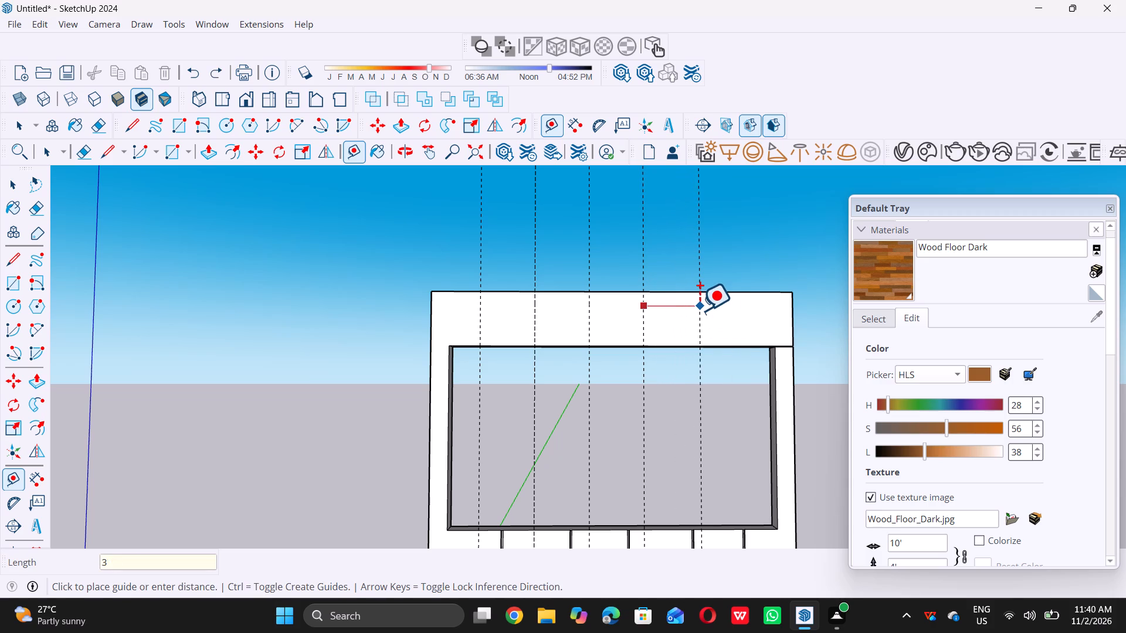
key(apostrophe)
key(Return)
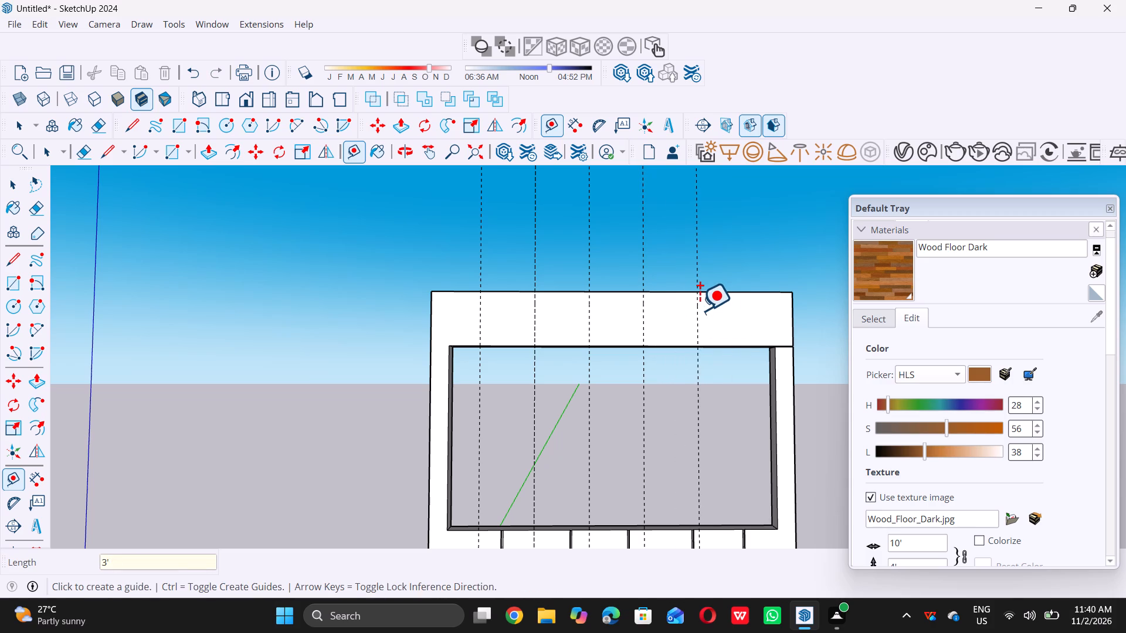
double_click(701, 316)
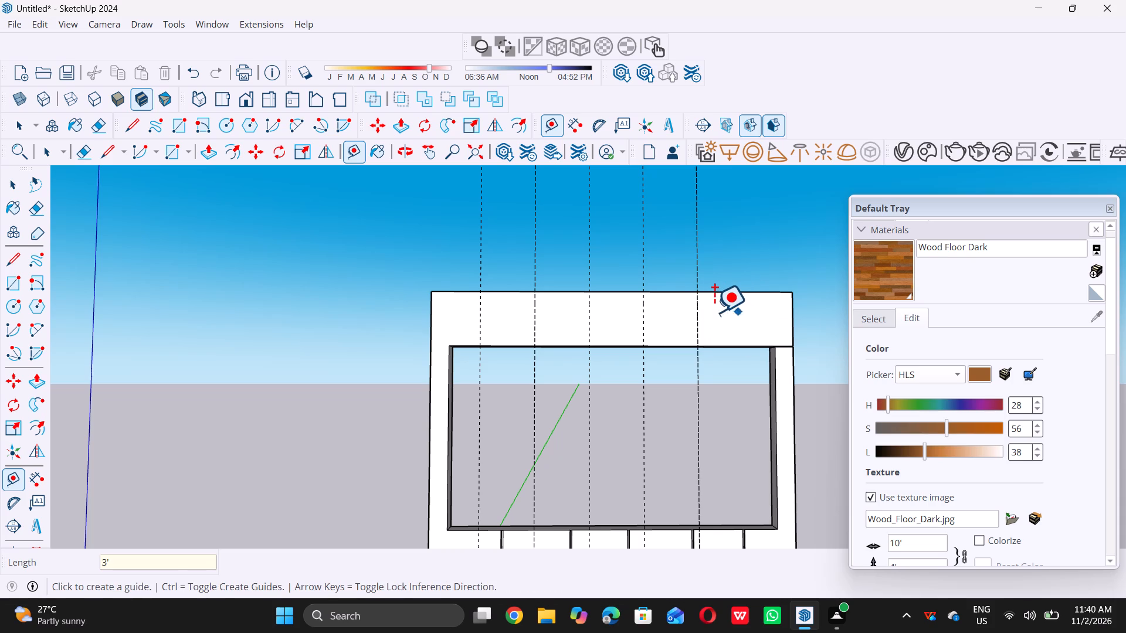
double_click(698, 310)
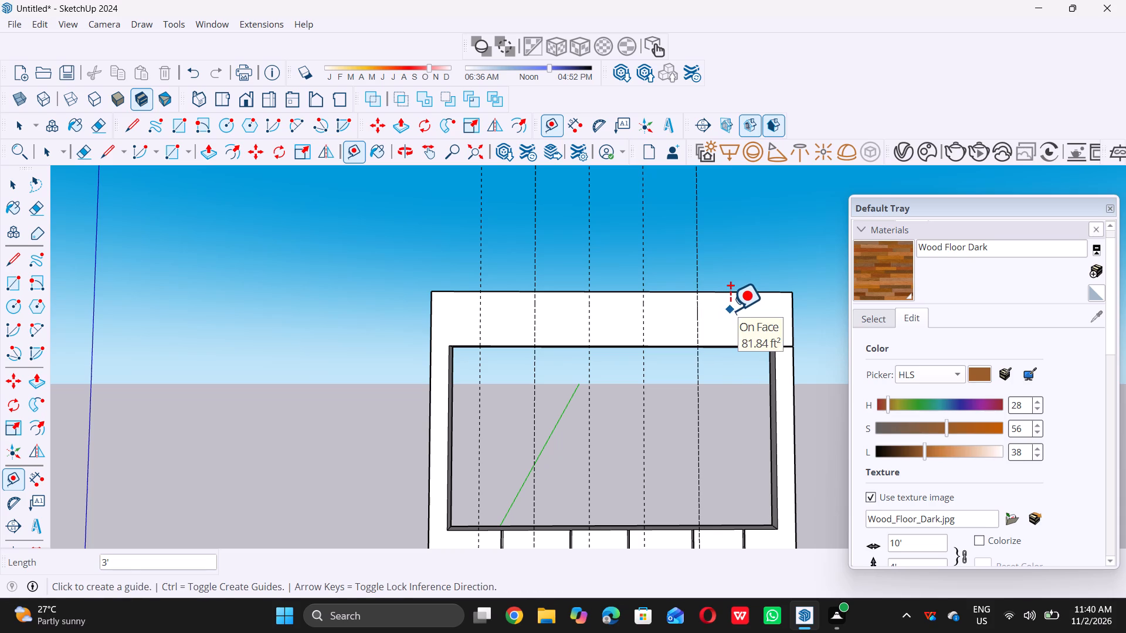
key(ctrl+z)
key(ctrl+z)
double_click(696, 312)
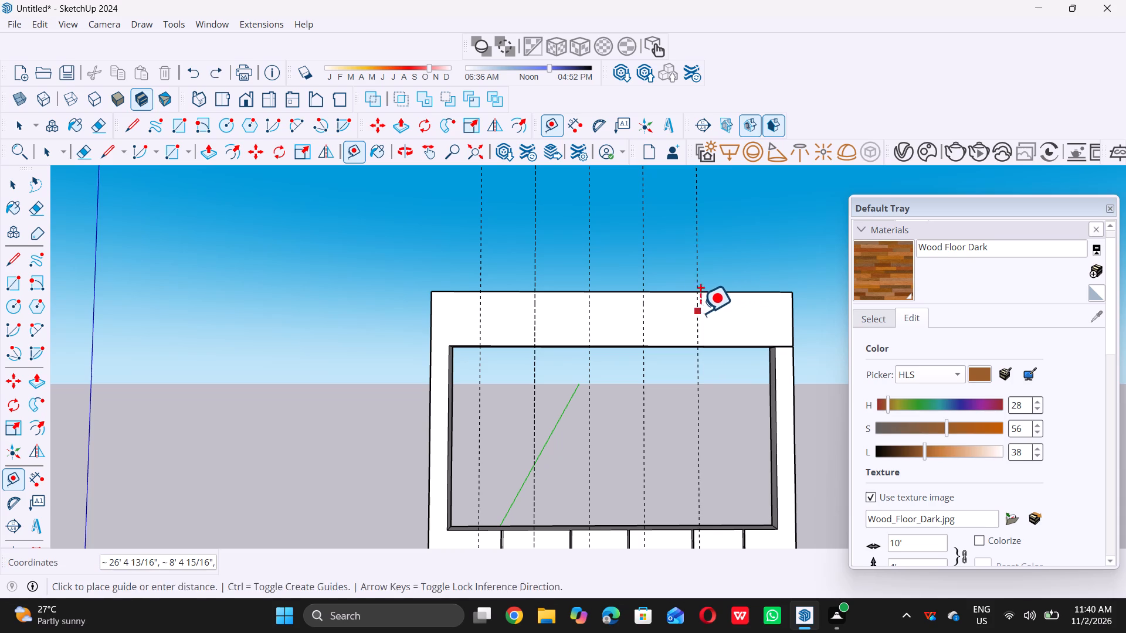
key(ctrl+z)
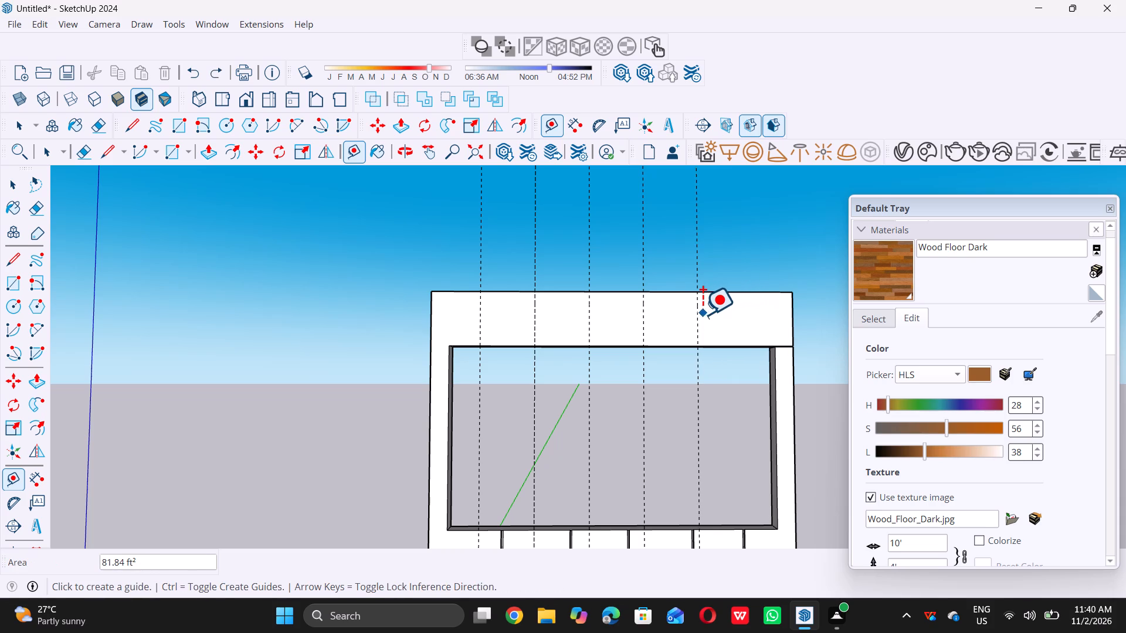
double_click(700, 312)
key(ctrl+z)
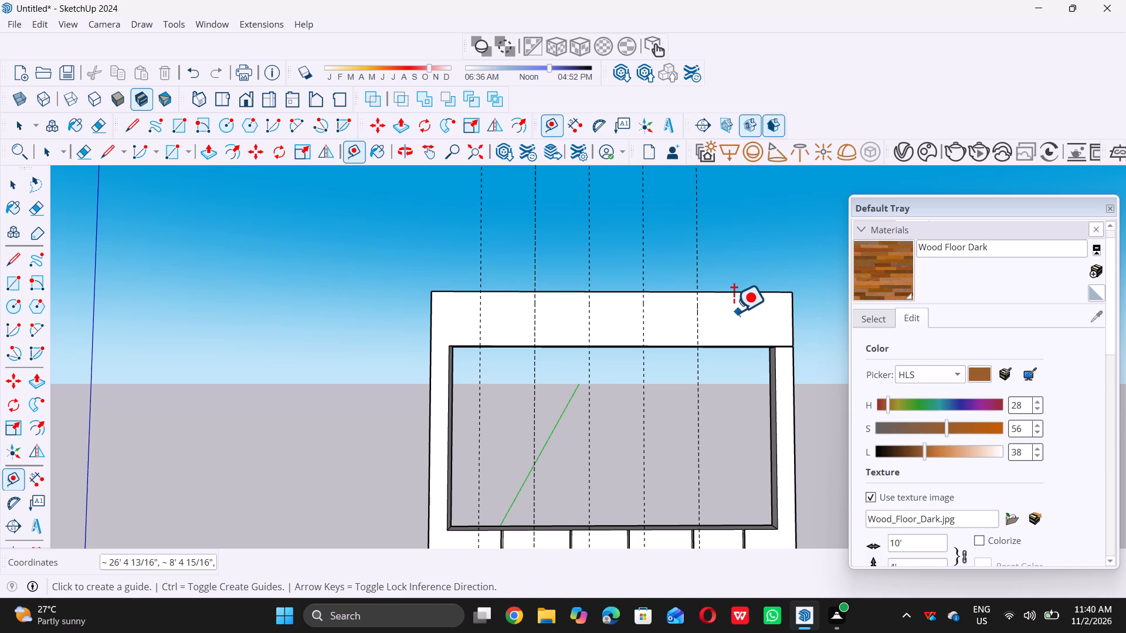
Place a sixth vertical guide on the top beam, about 2' 11" to the right of the fifth guide.
click(700, 315)
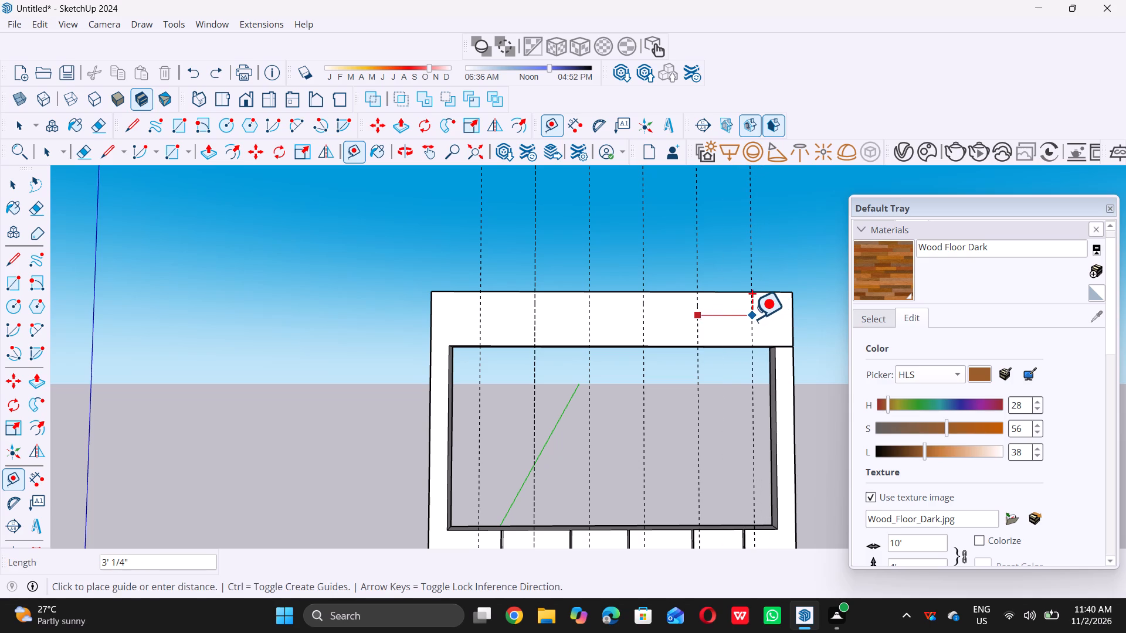
click(750, 317)
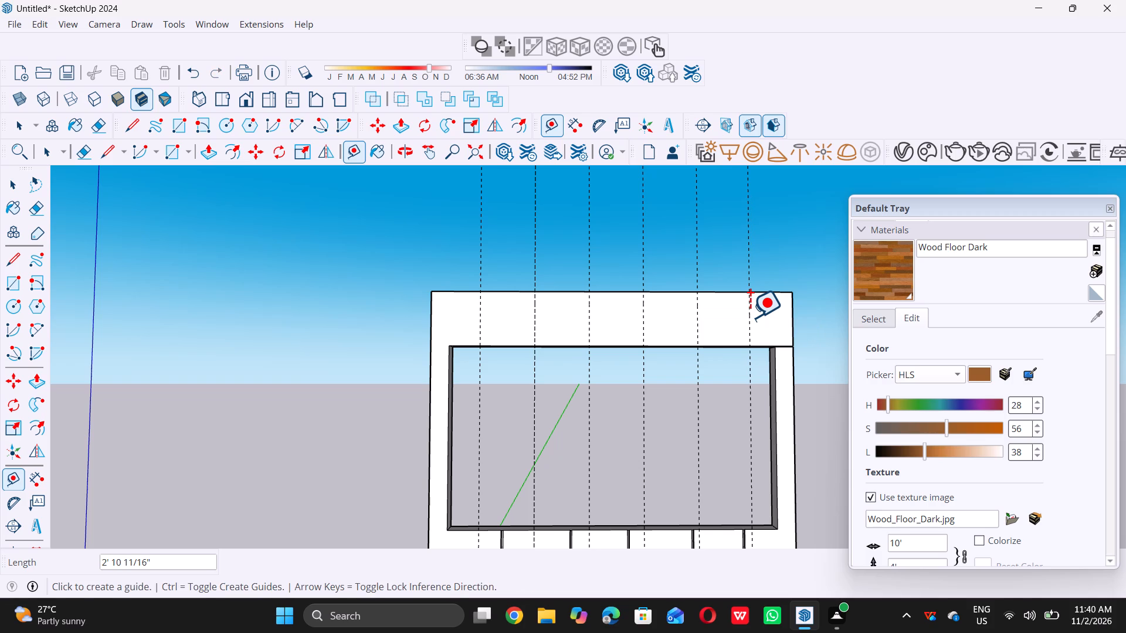
key(space)
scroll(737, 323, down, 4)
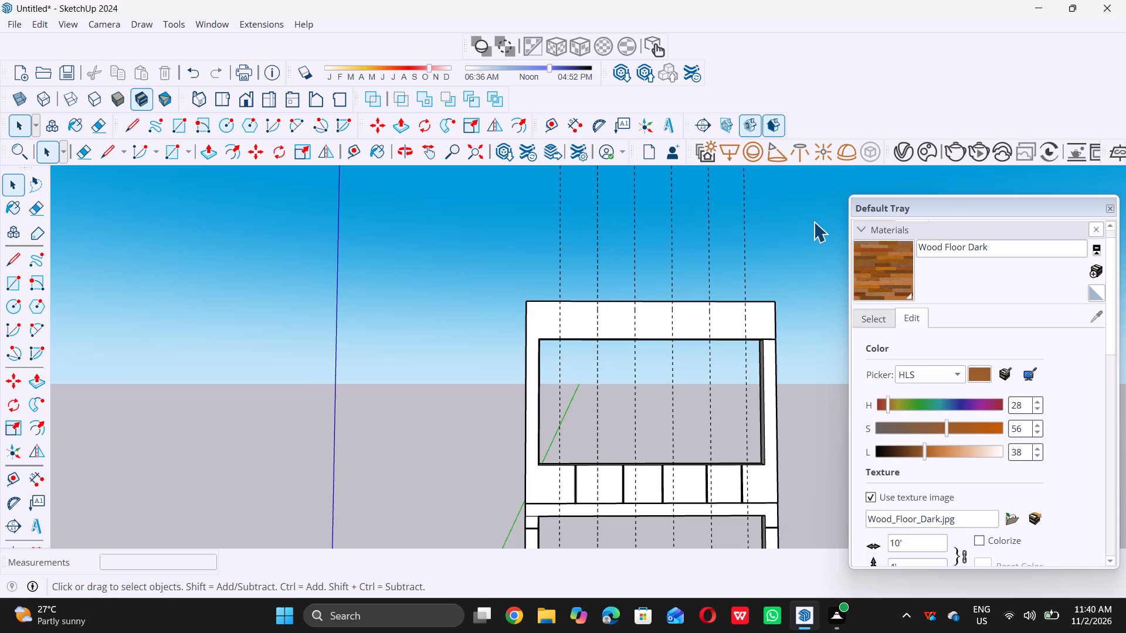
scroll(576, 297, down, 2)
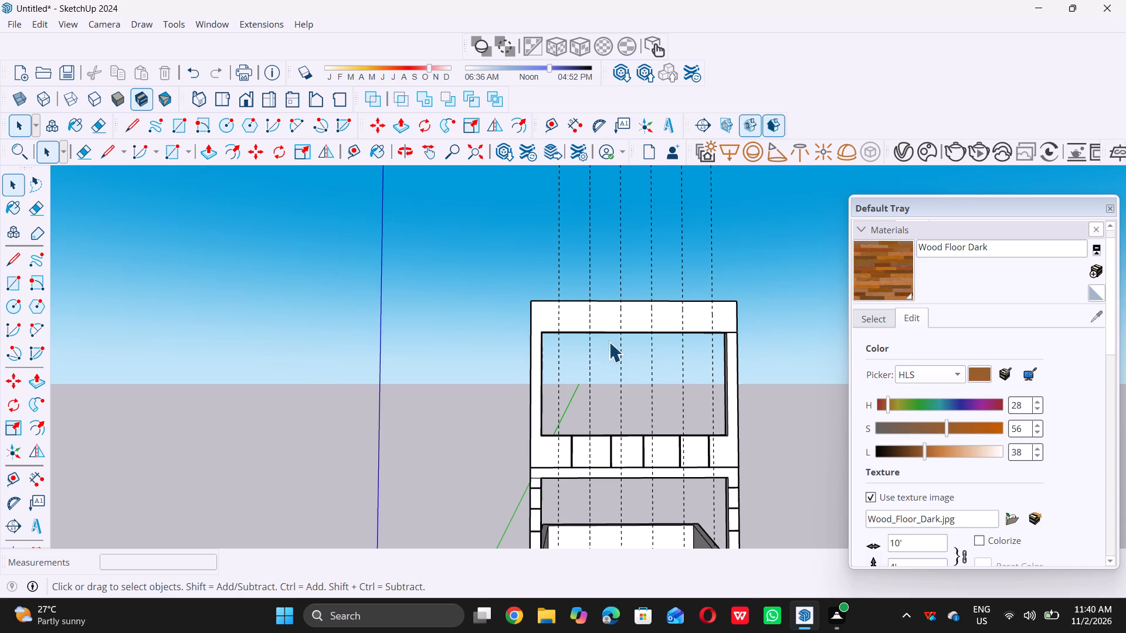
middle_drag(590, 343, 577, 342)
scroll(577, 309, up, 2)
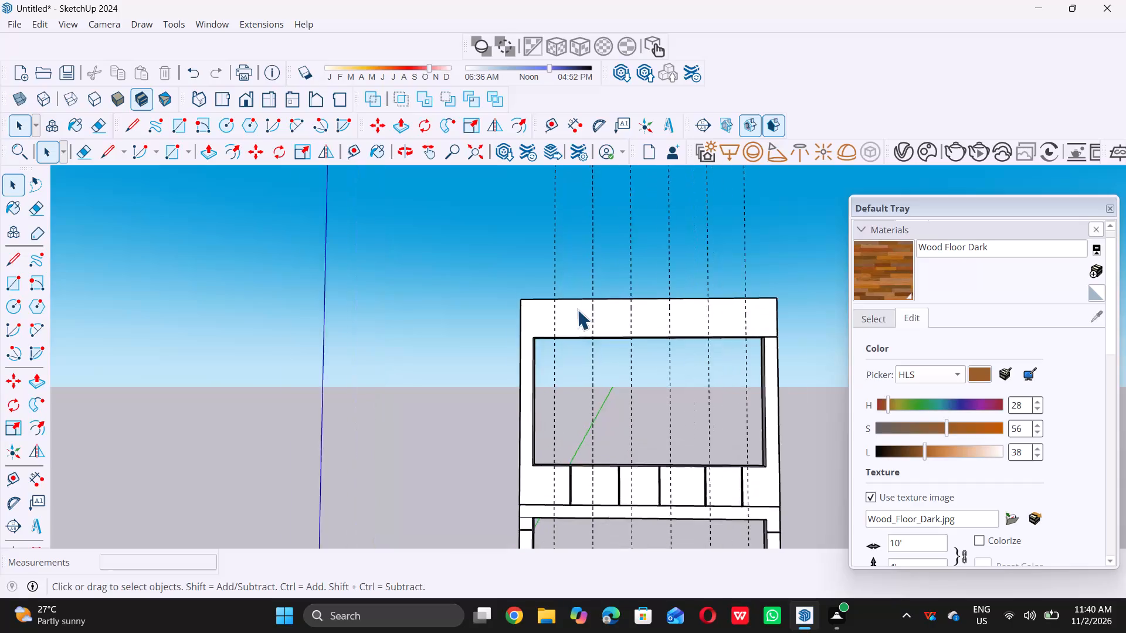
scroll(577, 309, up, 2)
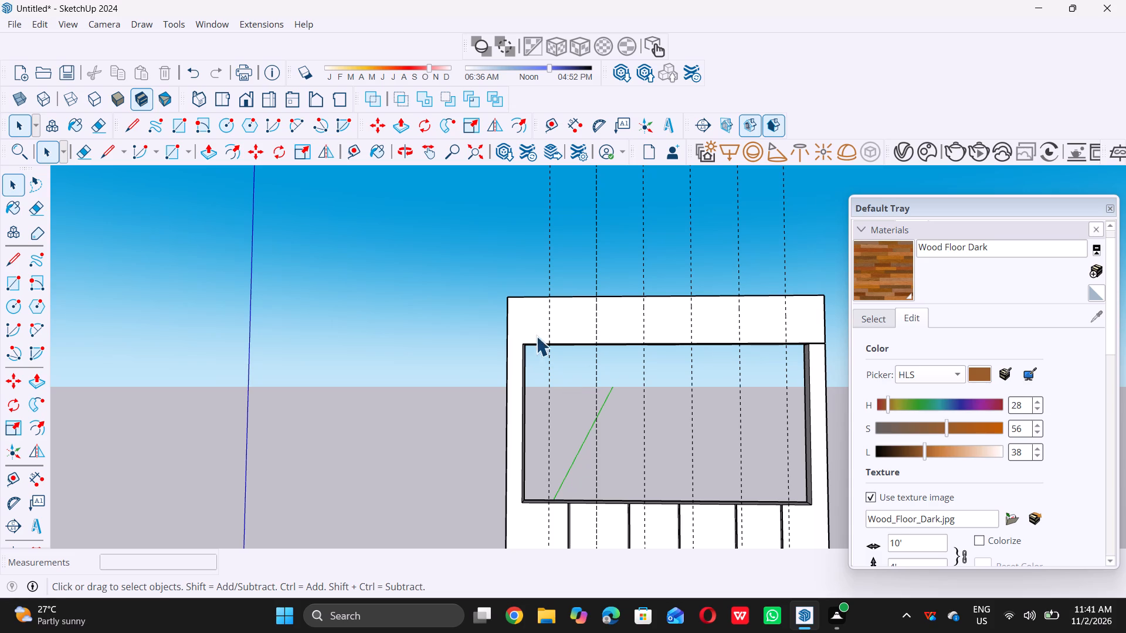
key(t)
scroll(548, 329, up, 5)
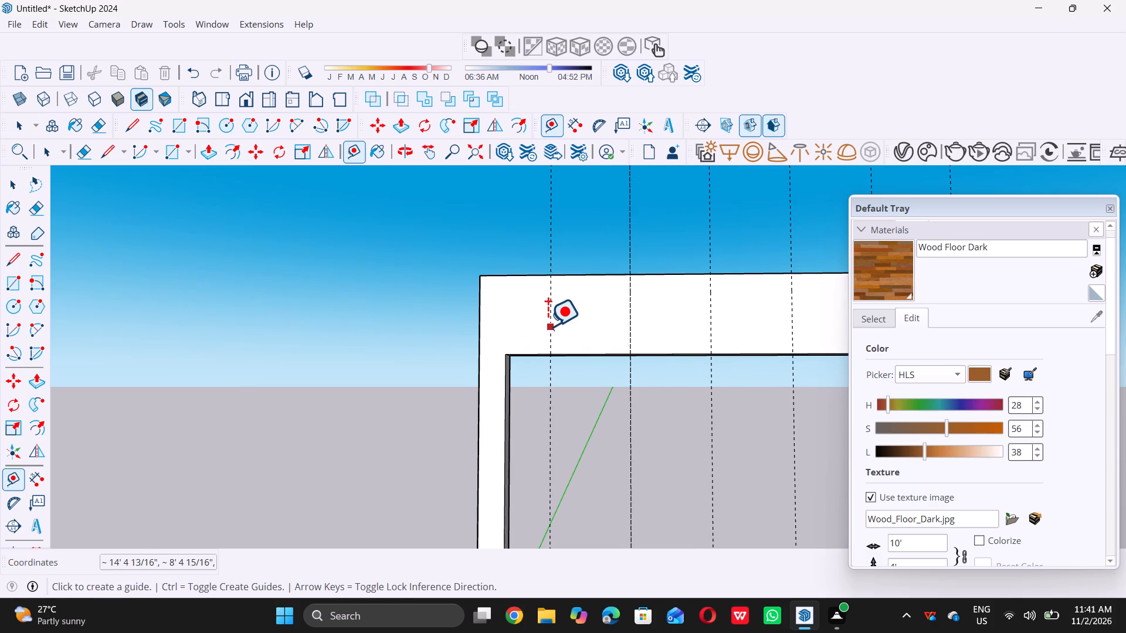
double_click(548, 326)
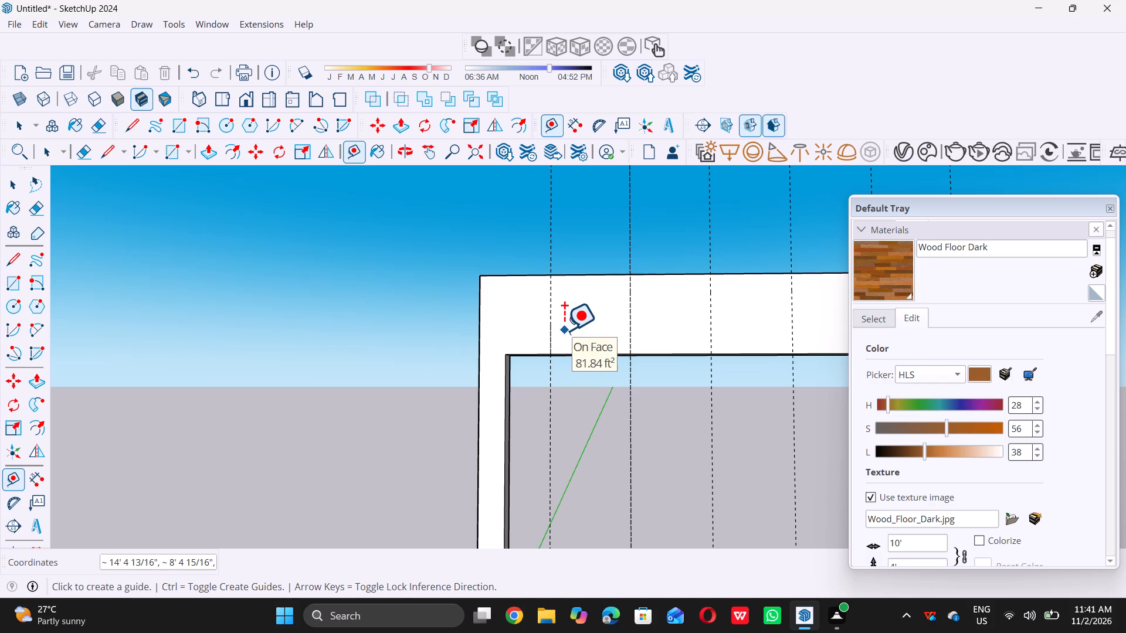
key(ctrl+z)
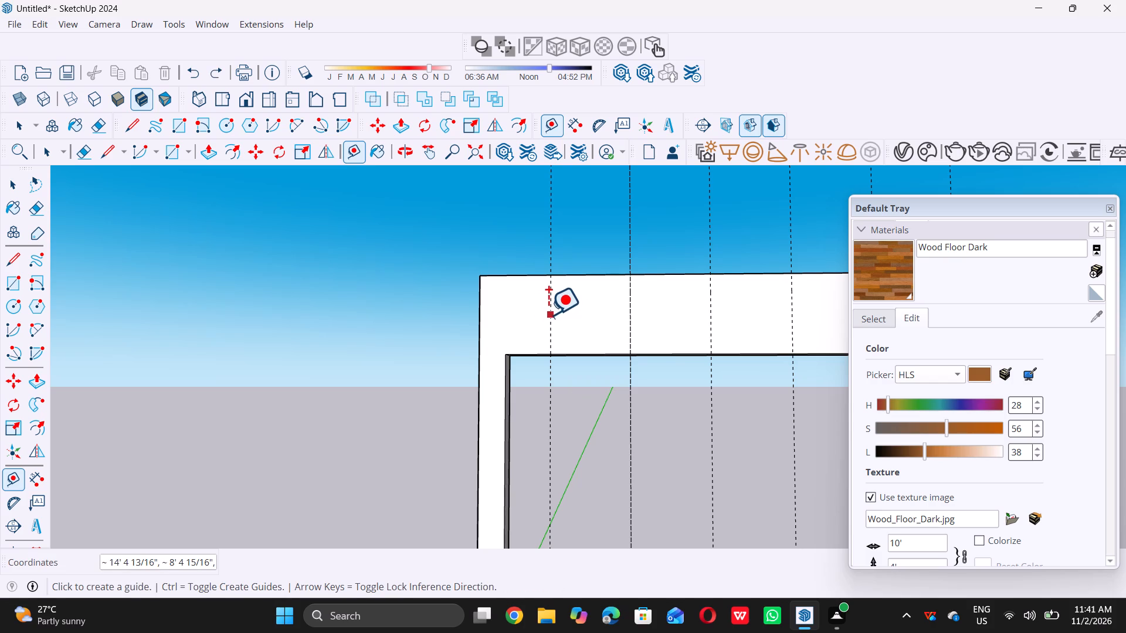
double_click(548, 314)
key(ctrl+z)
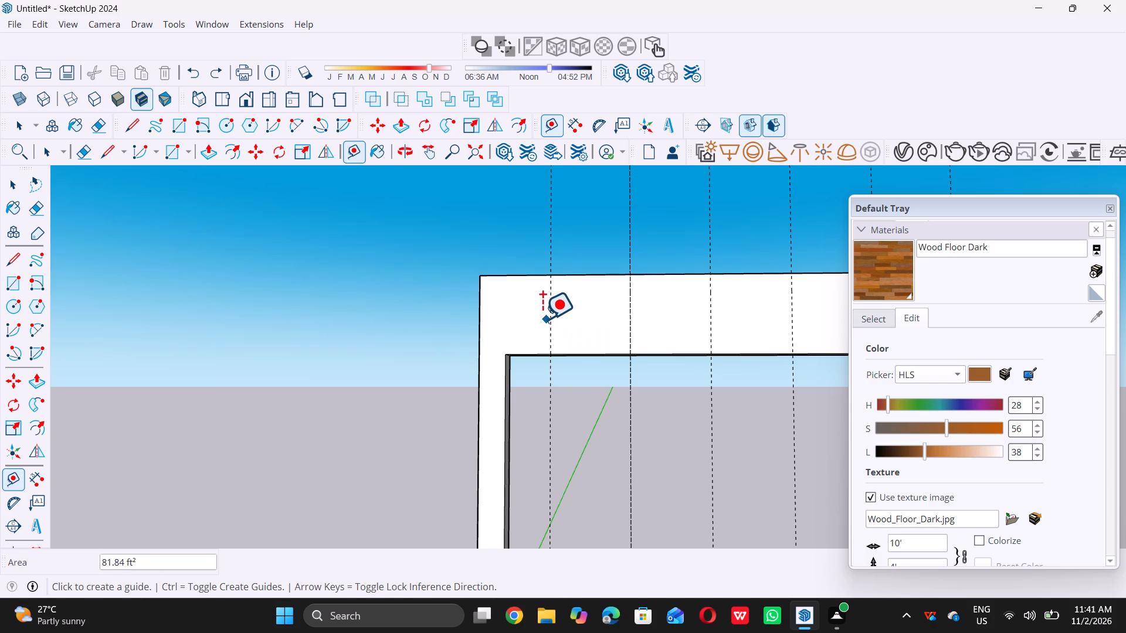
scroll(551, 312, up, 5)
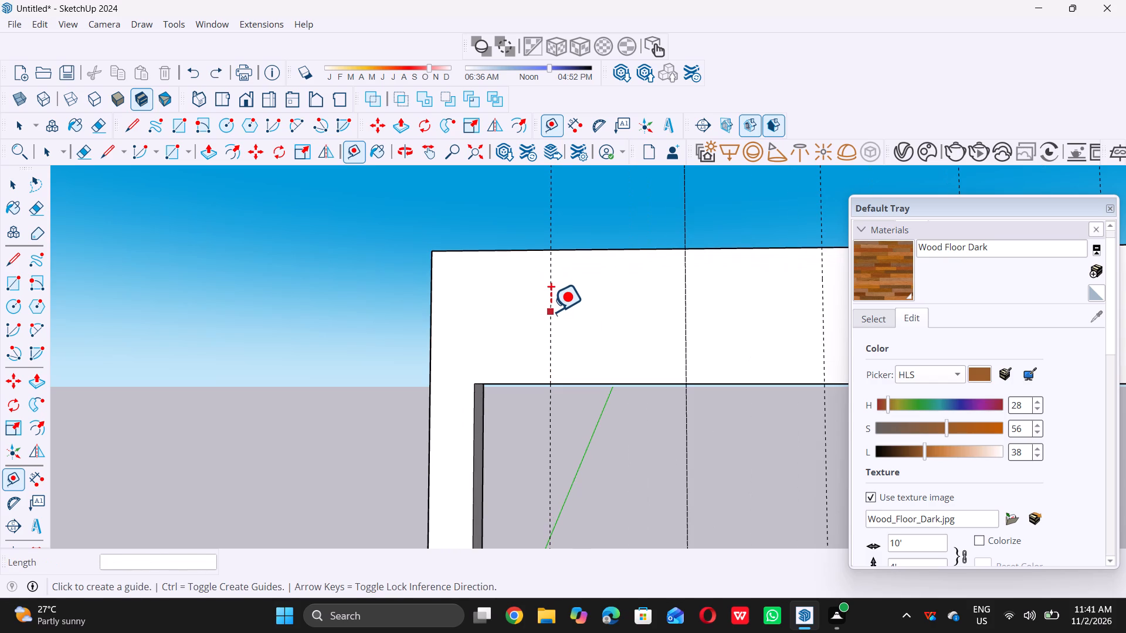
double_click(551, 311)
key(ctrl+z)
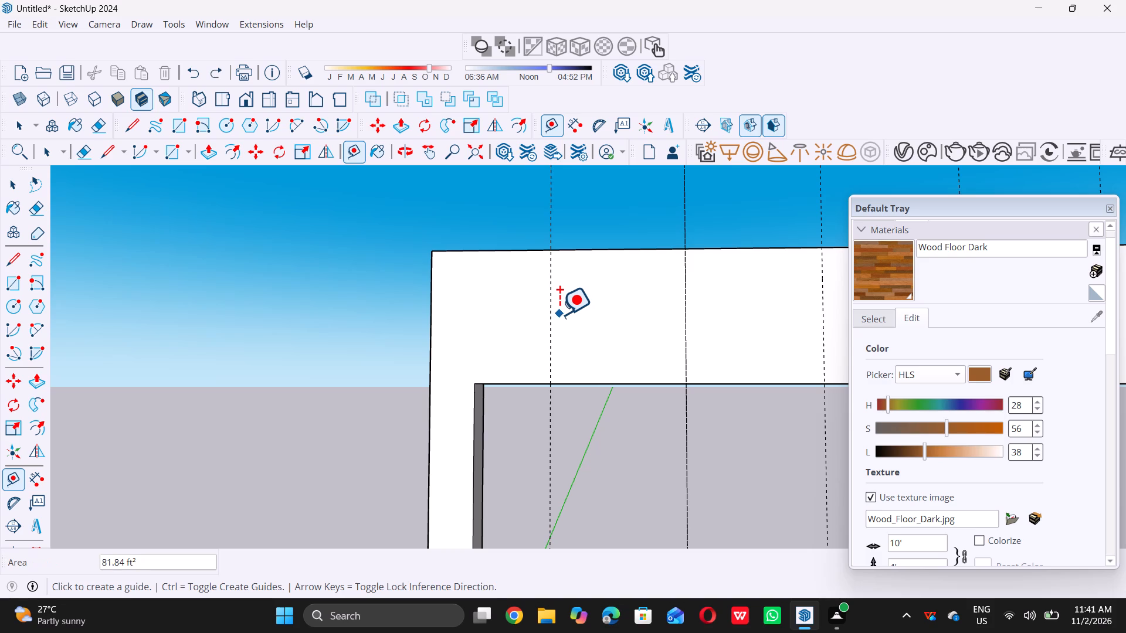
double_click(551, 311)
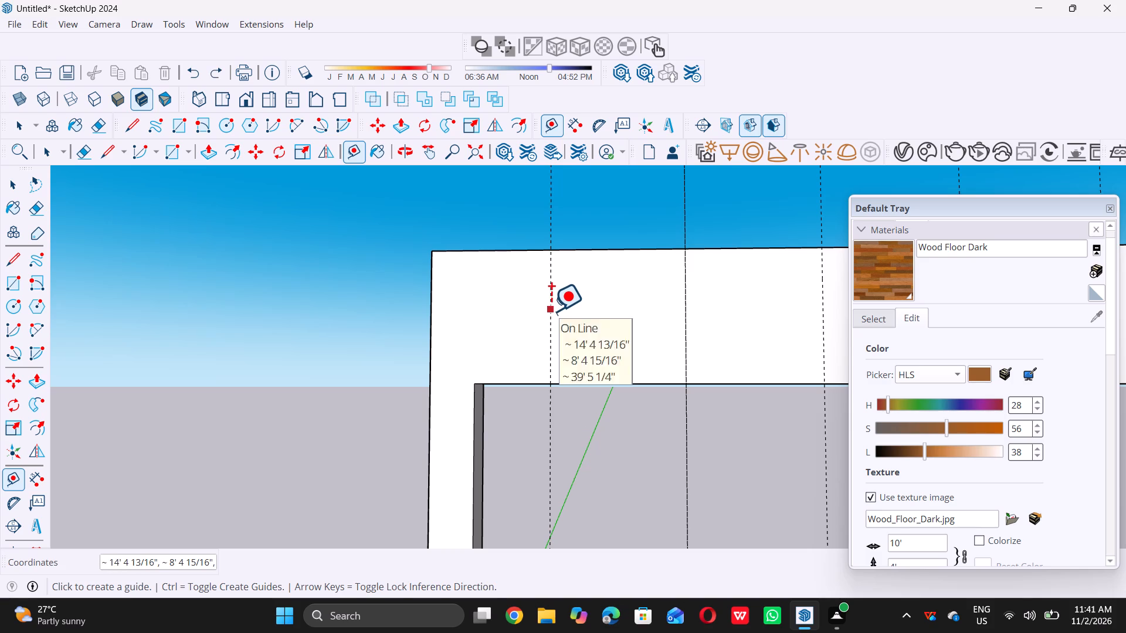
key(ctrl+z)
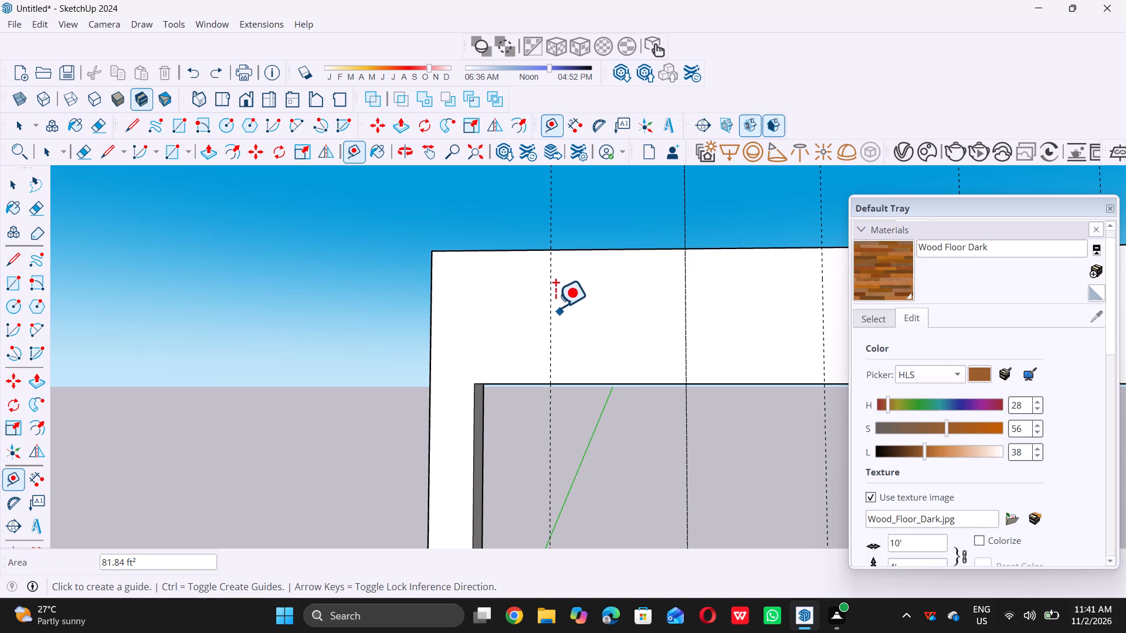
Place a parallel guide on the top beam, 0.5" to the right of the first vertical guide.
click(552, 305)
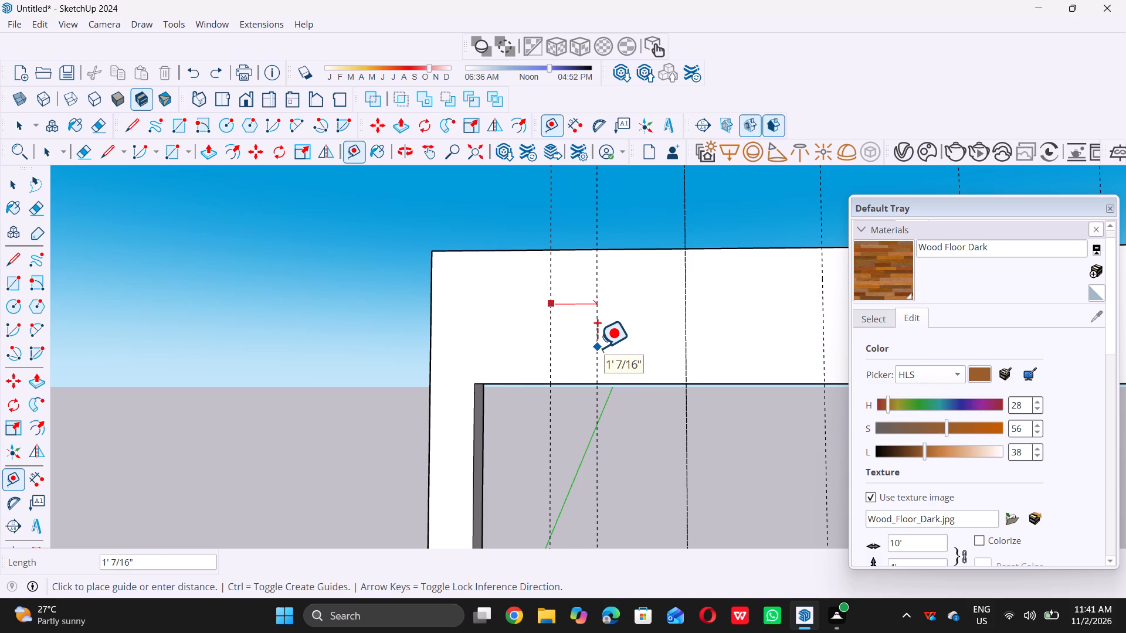
key(1)
text(0.5)
key(shift+quotedbl)
key(BackSpace)
key(BackSpace)
key(BackSpace)
key(BackSpace)
key(BackSpace)
text(0.5)
key(shift+quotedbl)
key(Return)
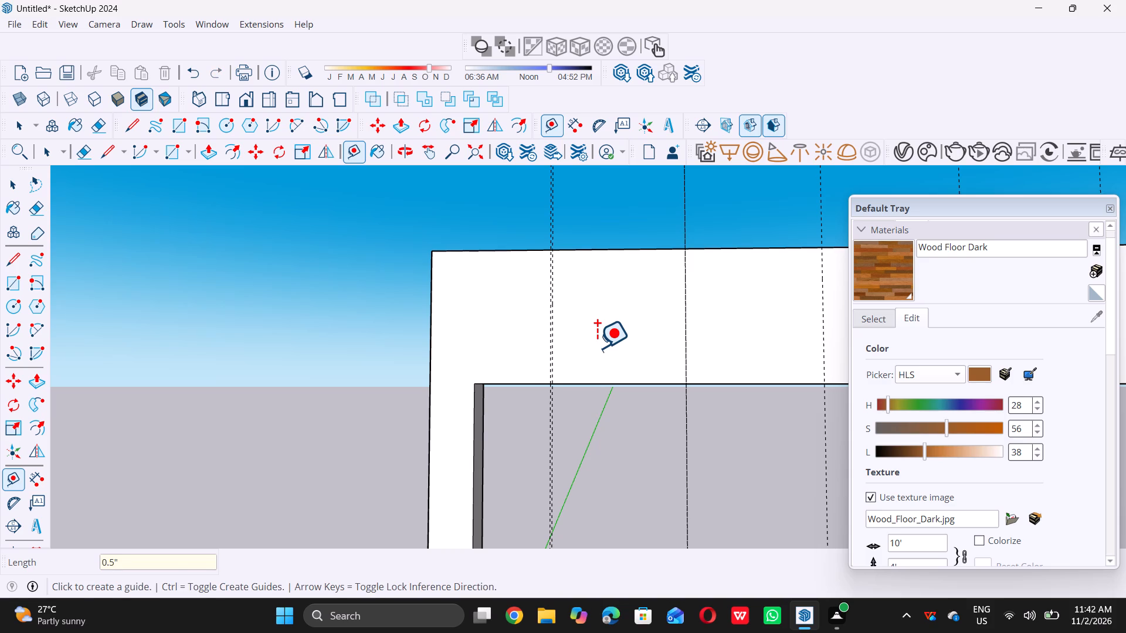
Place a parallel guide on the top beam, 0.5" to the right of the second vertical guide.
click(687, 319)
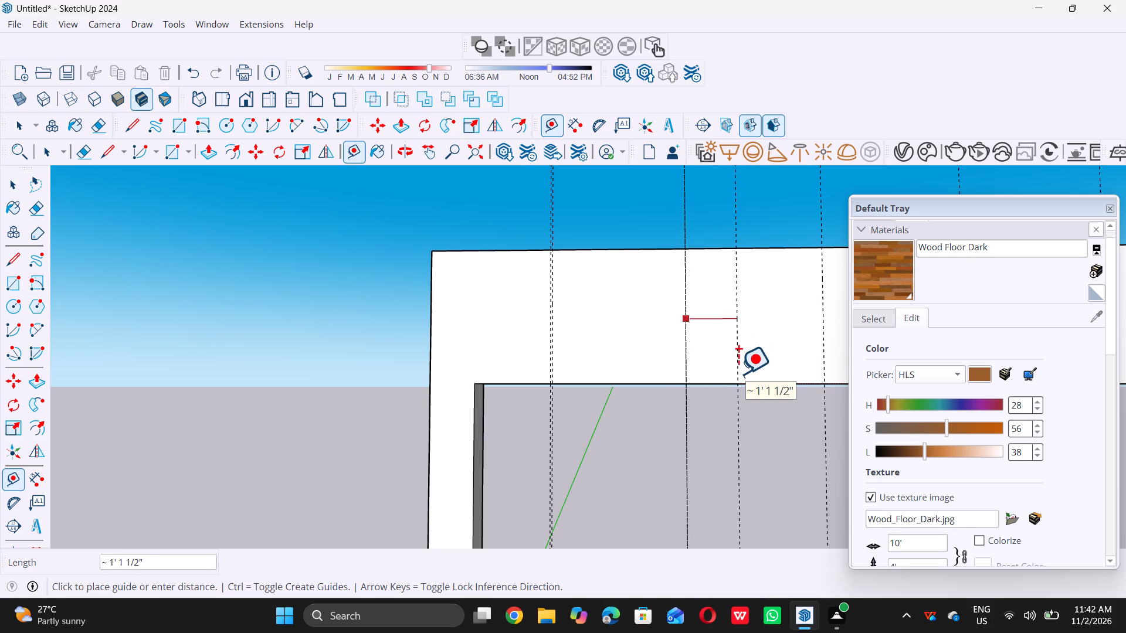
text(0.5)
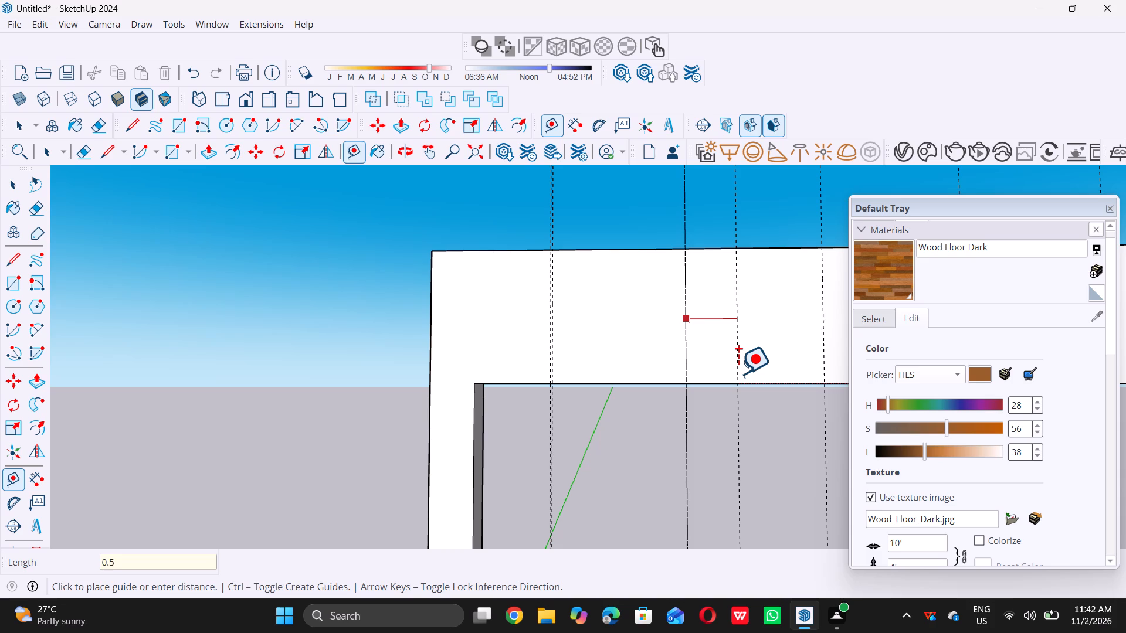
key(shift+quotedbl)
key(Return)
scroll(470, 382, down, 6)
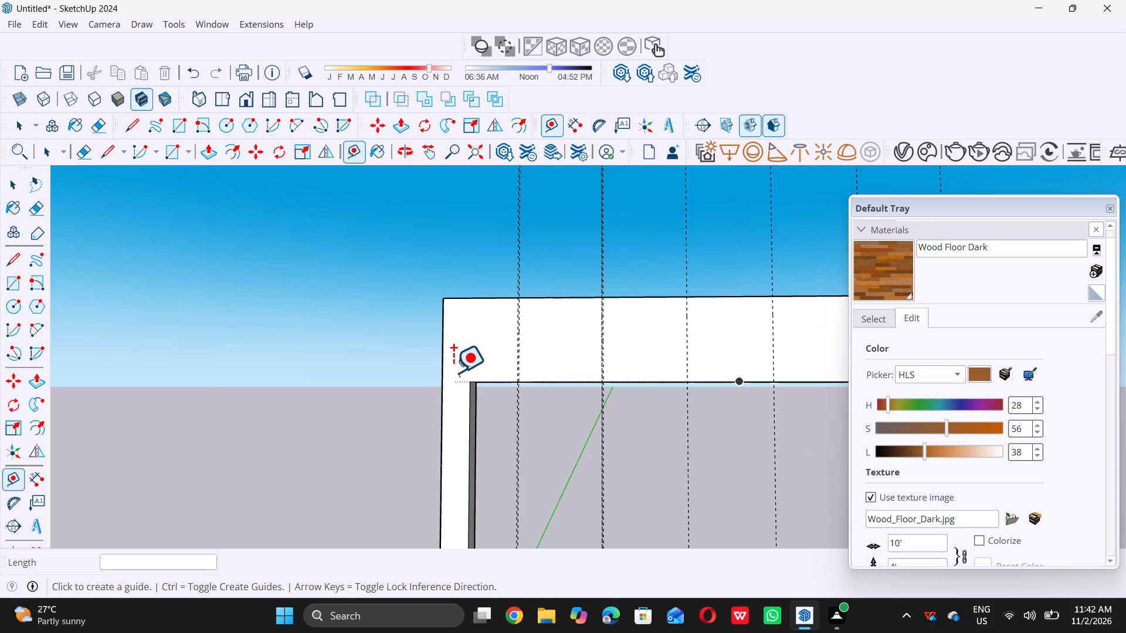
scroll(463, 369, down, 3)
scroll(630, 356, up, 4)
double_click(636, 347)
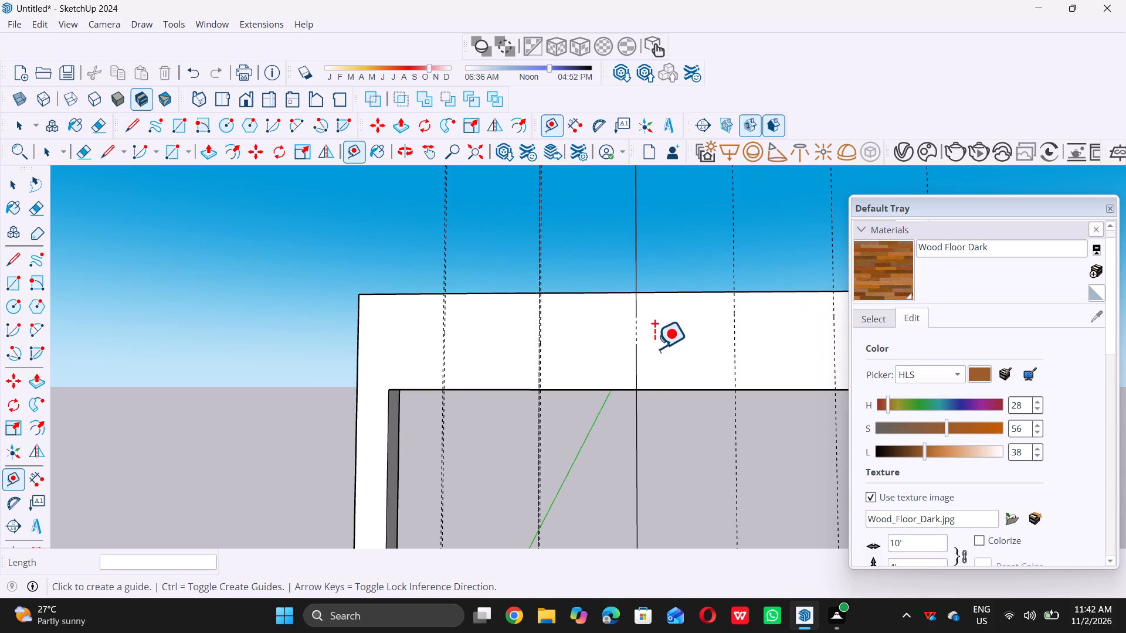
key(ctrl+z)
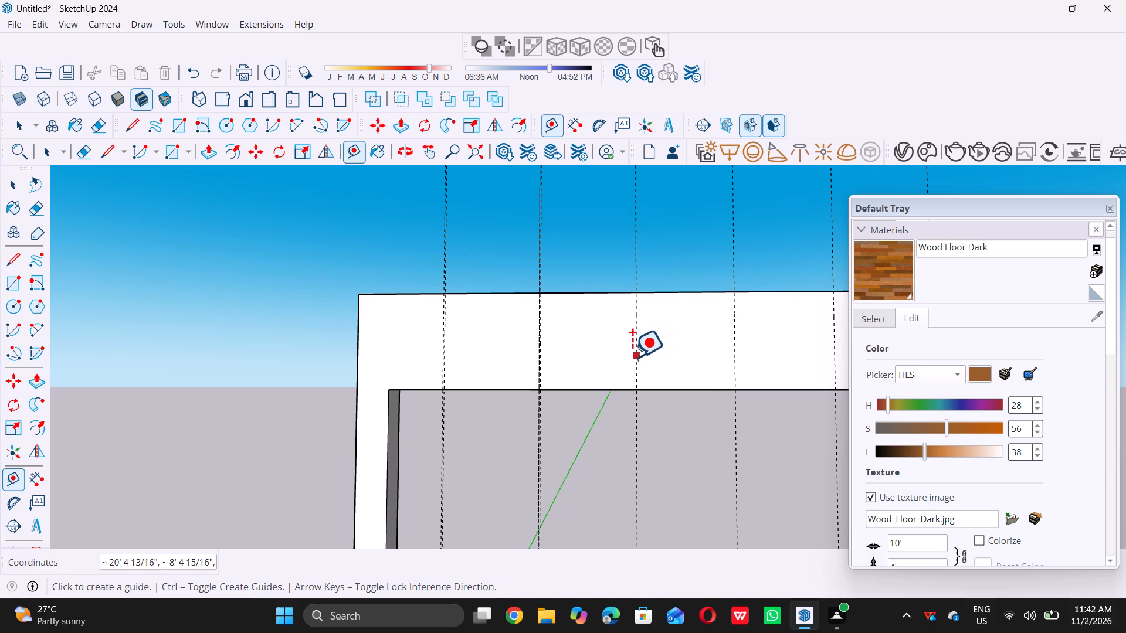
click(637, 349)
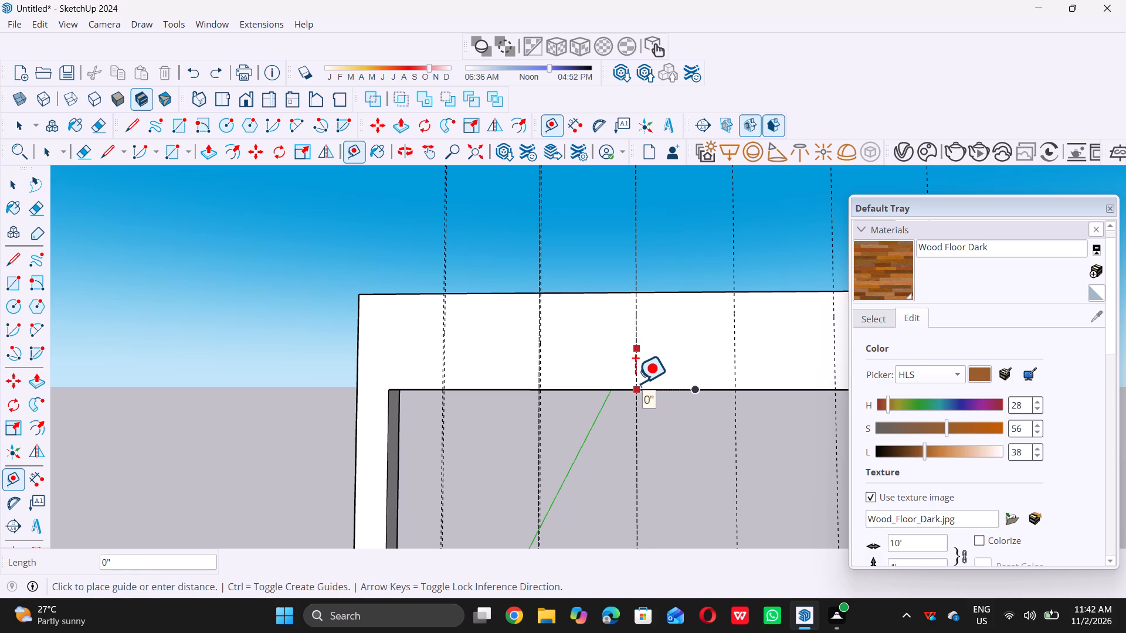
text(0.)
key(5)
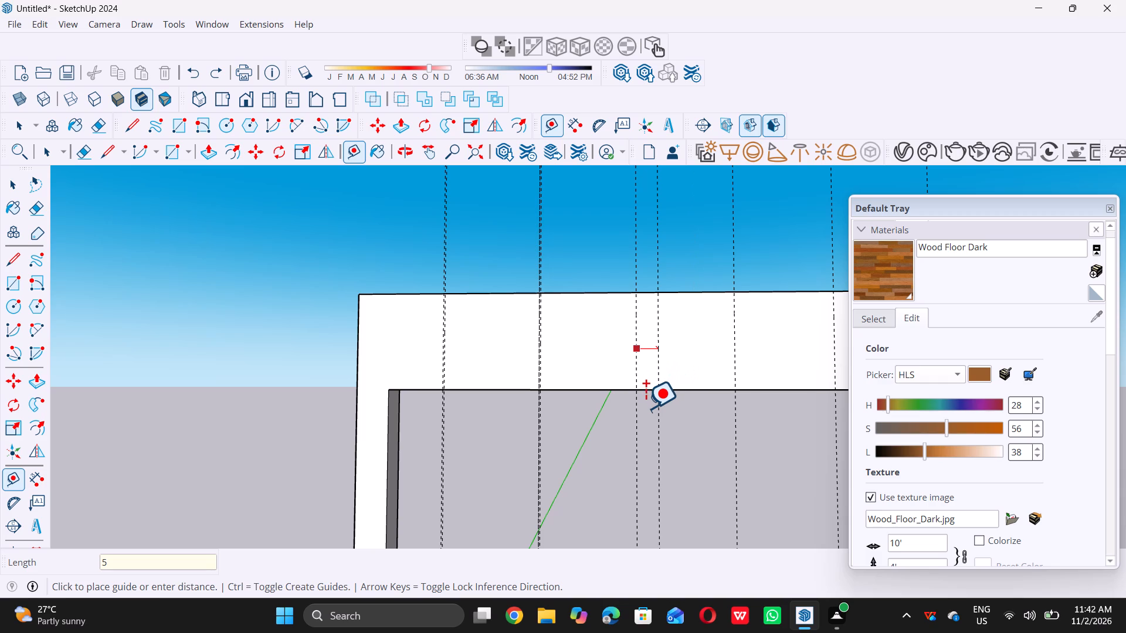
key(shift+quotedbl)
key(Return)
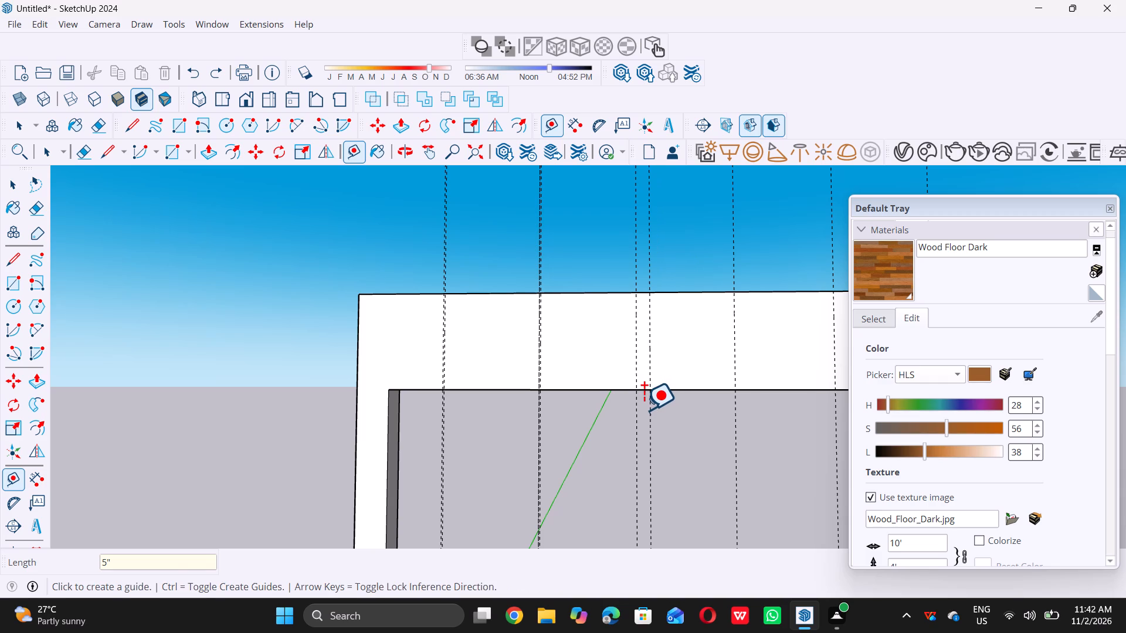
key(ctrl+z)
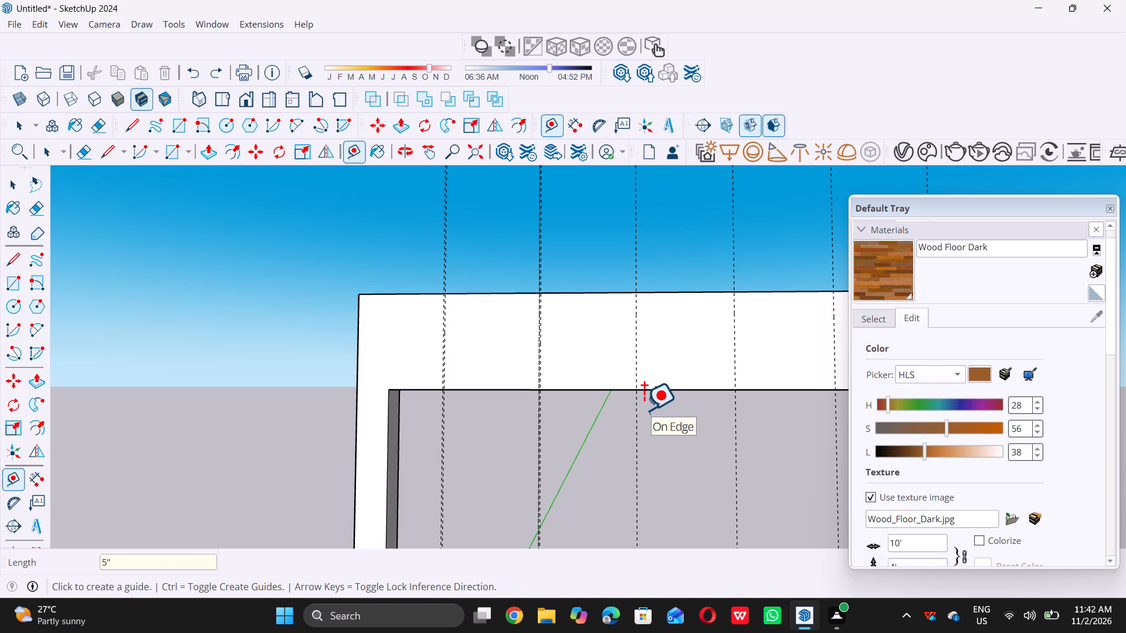
Place a parallel guide on the top beam, 0.5" to the right of the third vertical guide.
click(639, 345)
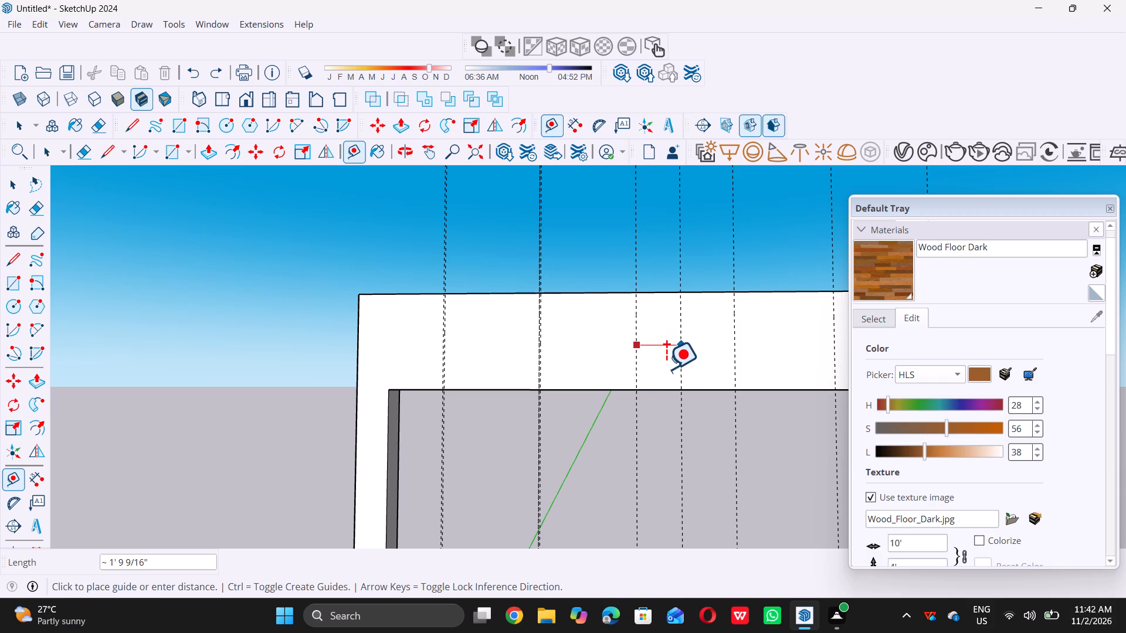
key(0)
key(period)
key(5)
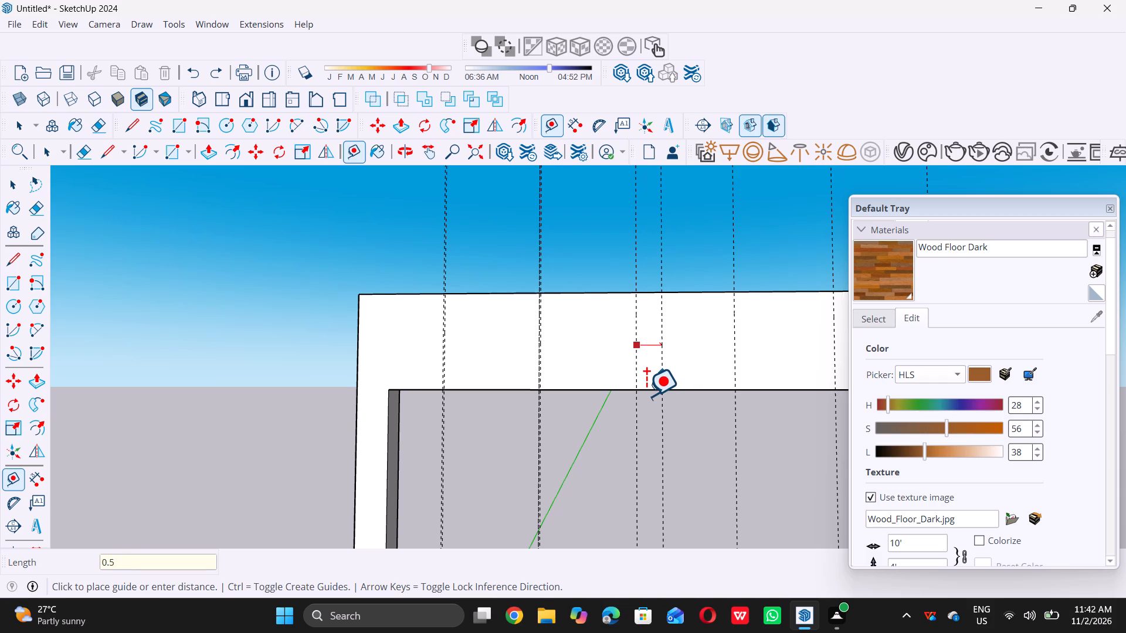
key(shift+quotedbl)
key(Return)
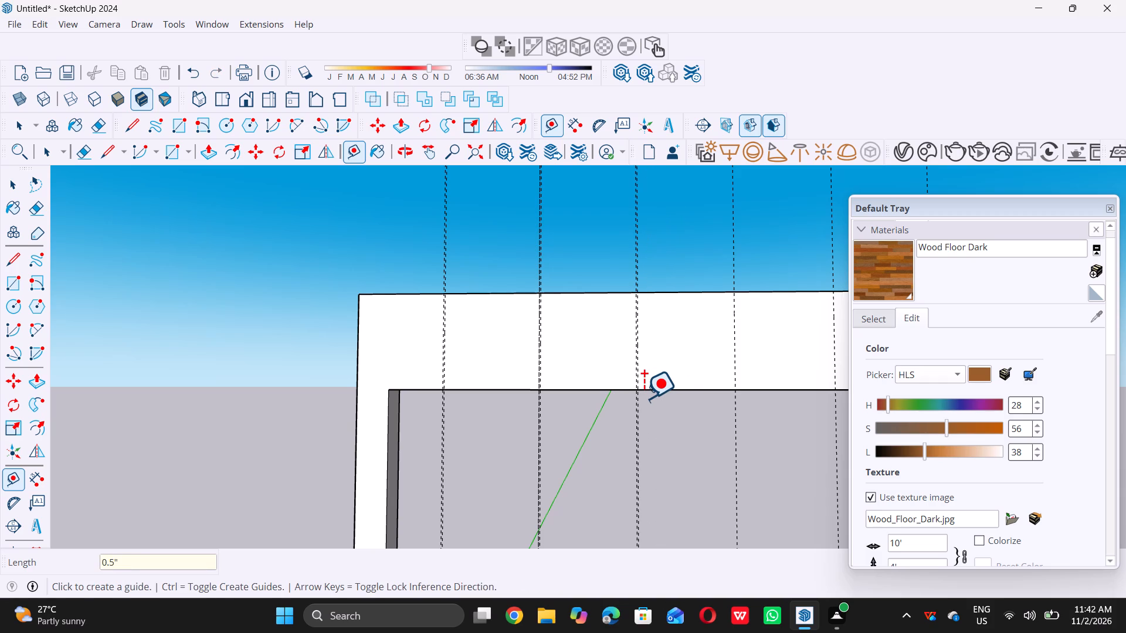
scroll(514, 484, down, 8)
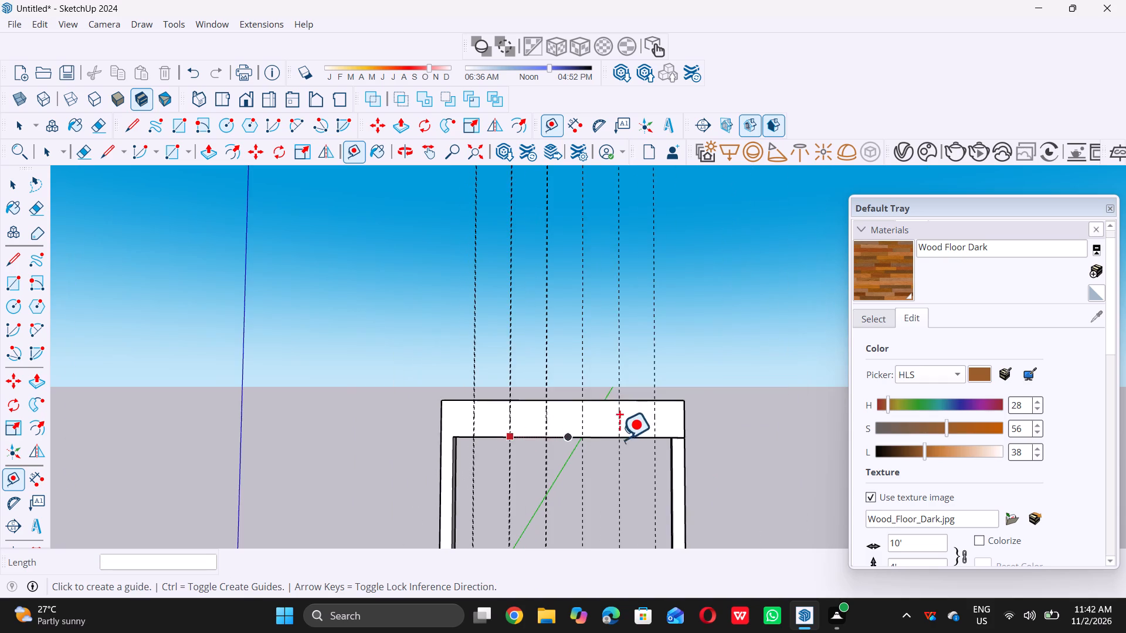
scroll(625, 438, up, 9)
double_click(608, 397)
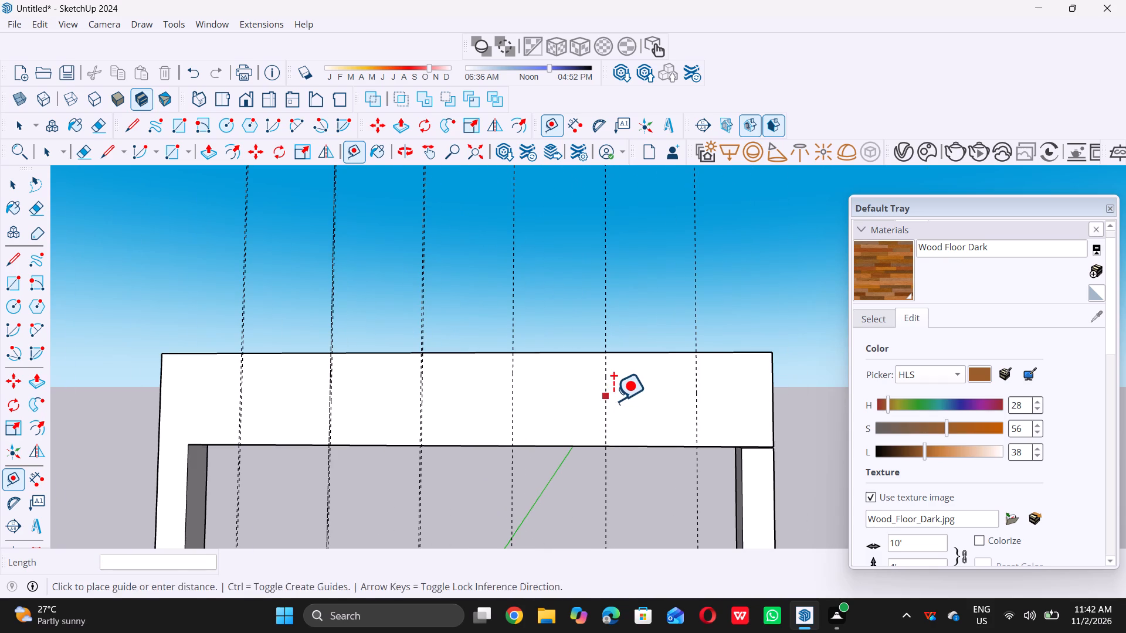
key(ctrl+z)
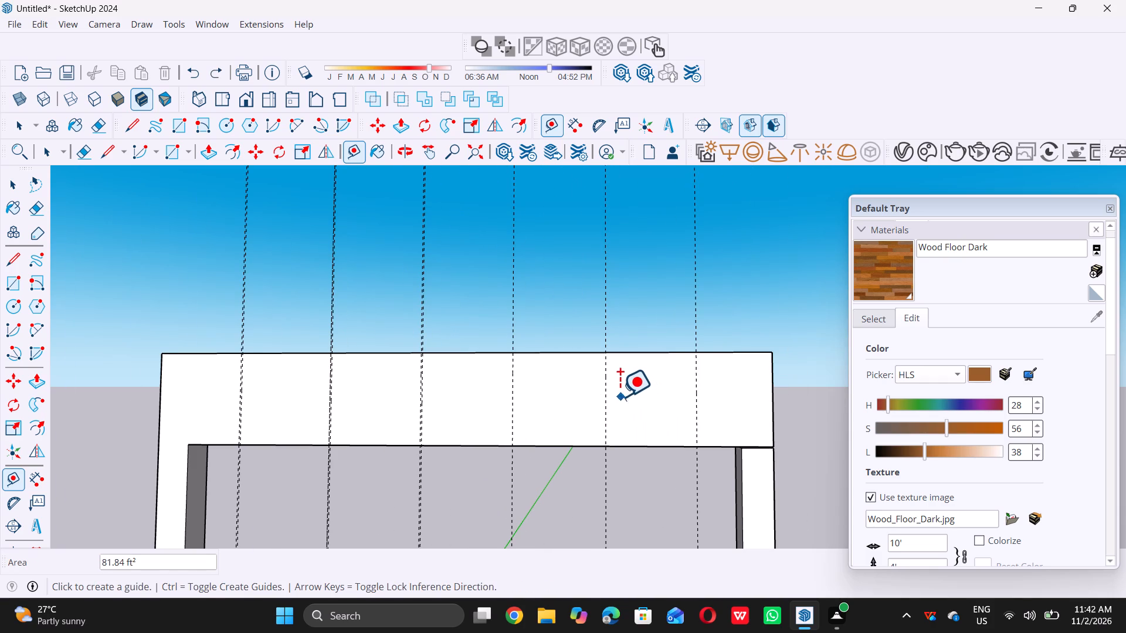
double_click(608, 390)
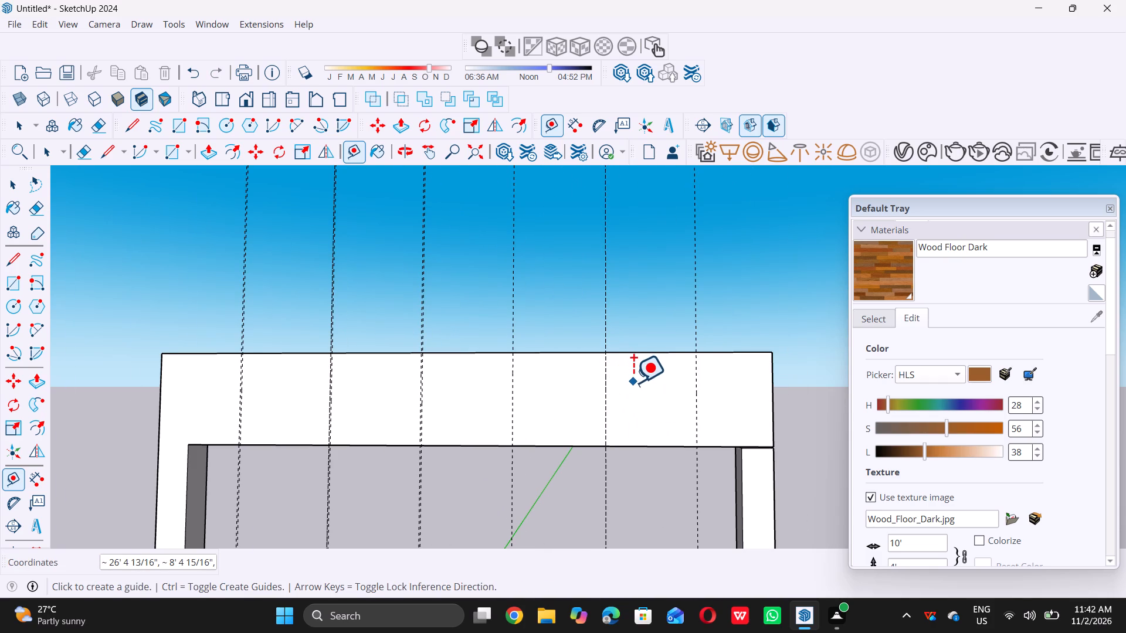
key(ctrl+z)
Place a parallel guide on the top beam, 0.5" to the right of the fifth vertical guide.
click(605, 383)
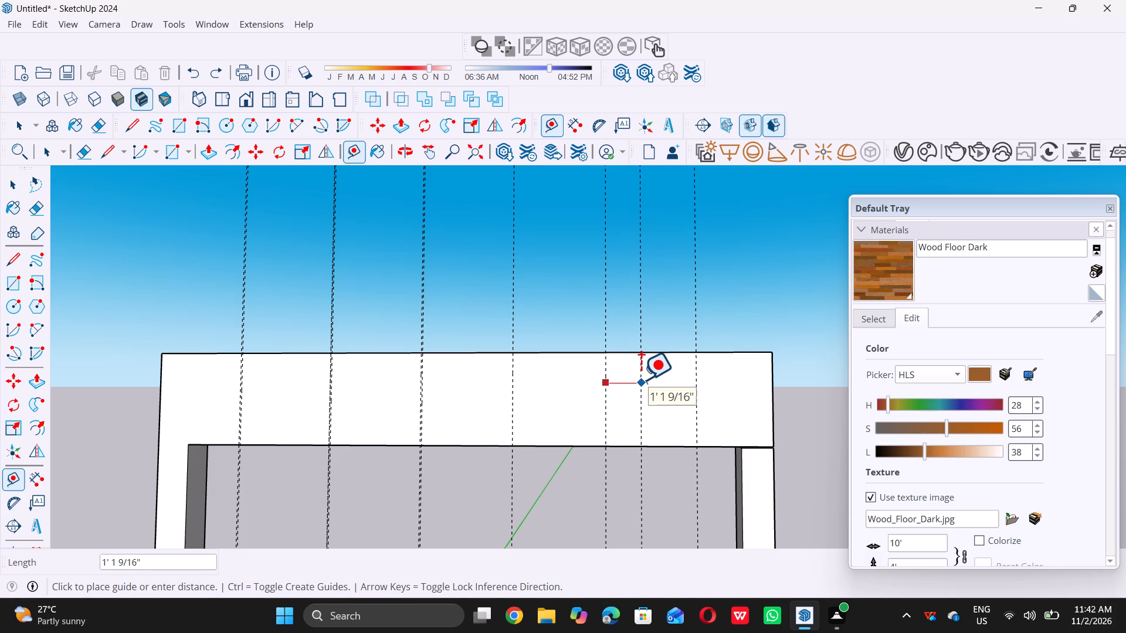
text(0.5)
key(shift+quotedbl)
key(Return)
Place a parallel guide on the top beam, 0.5" to the right of the fourth vertical guide.
scroll(523, 400, up, 2)
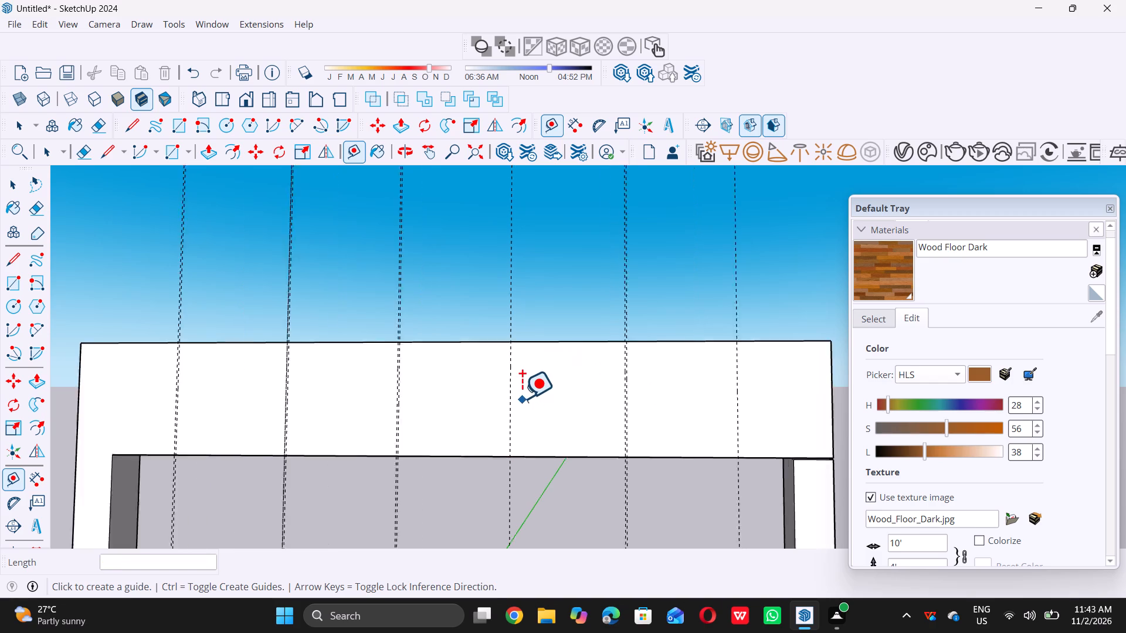
scroll(522, 398, up, 4)
click(506, 380)
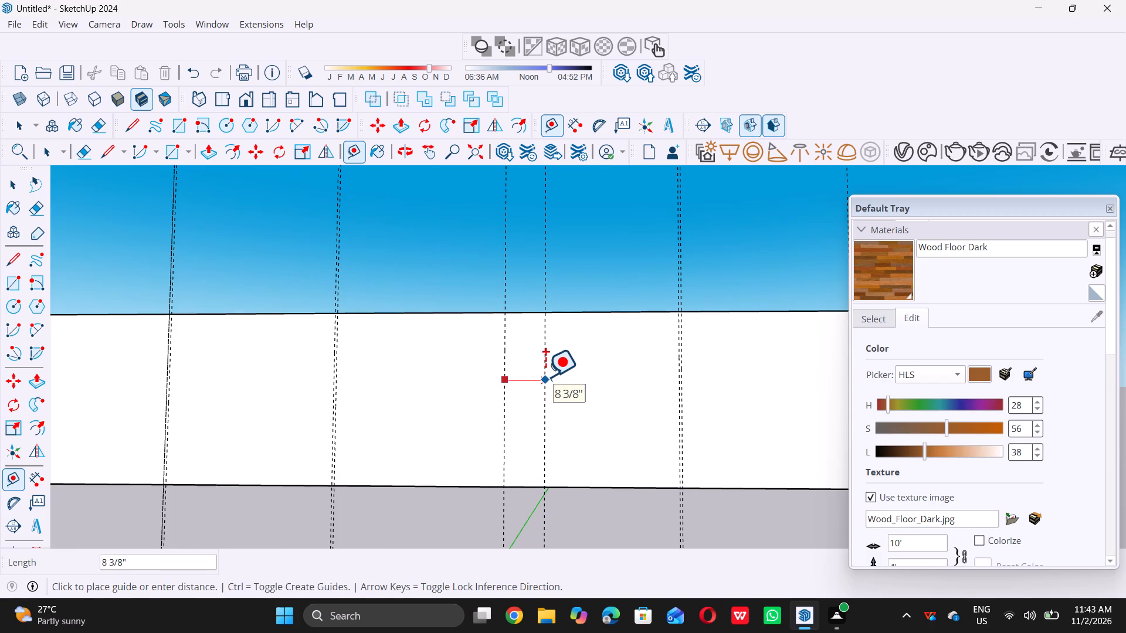
text(0.5)
key(shift+quotedbl)
key(Return)
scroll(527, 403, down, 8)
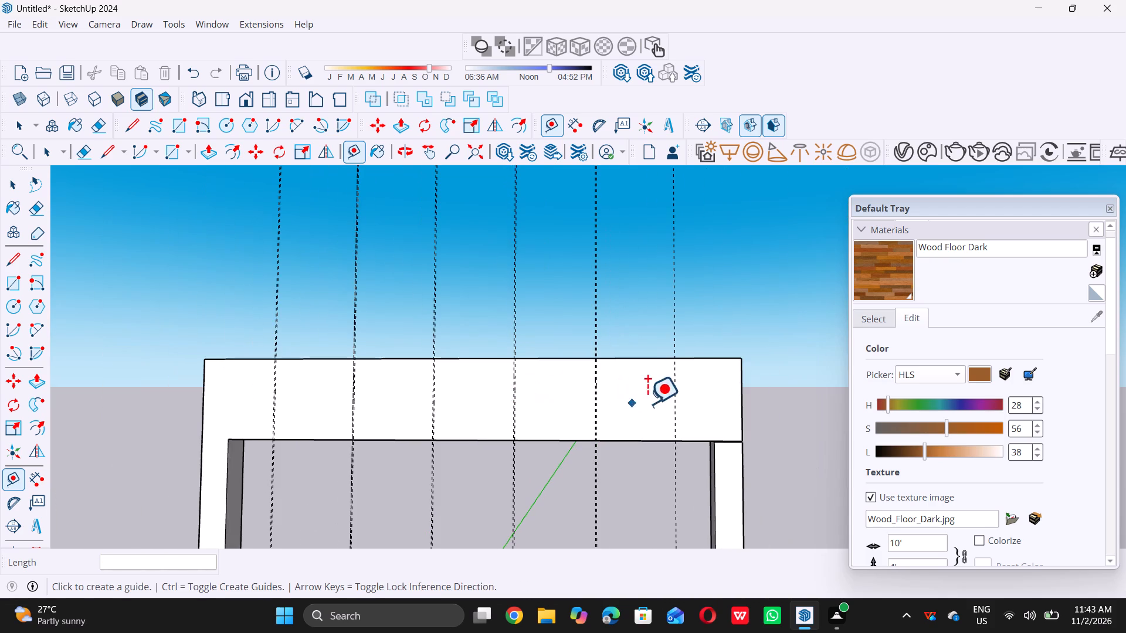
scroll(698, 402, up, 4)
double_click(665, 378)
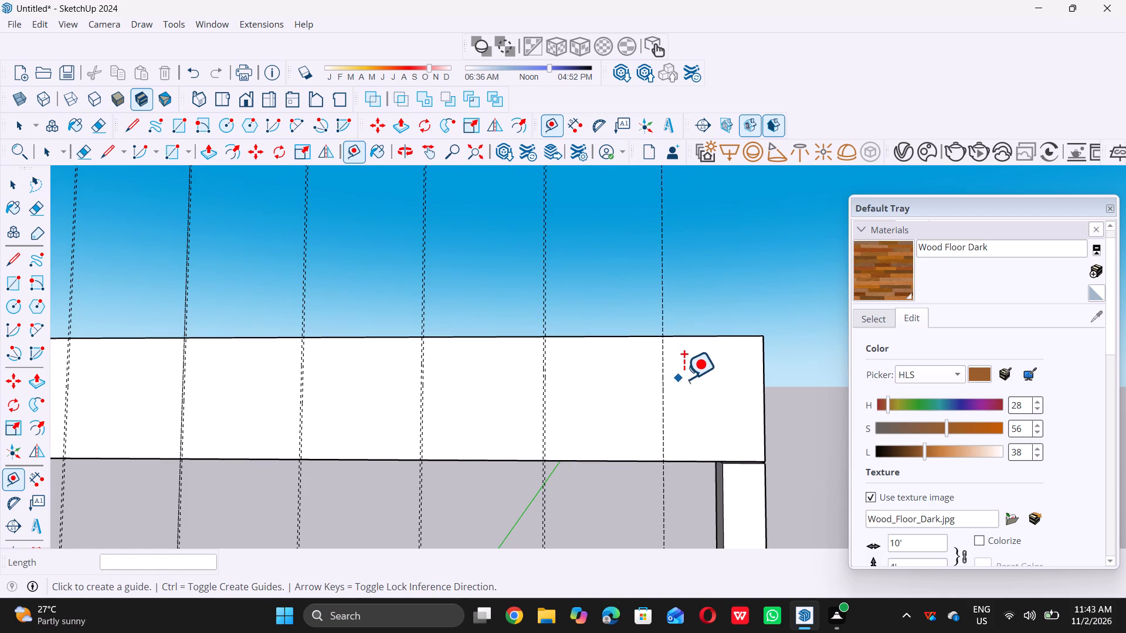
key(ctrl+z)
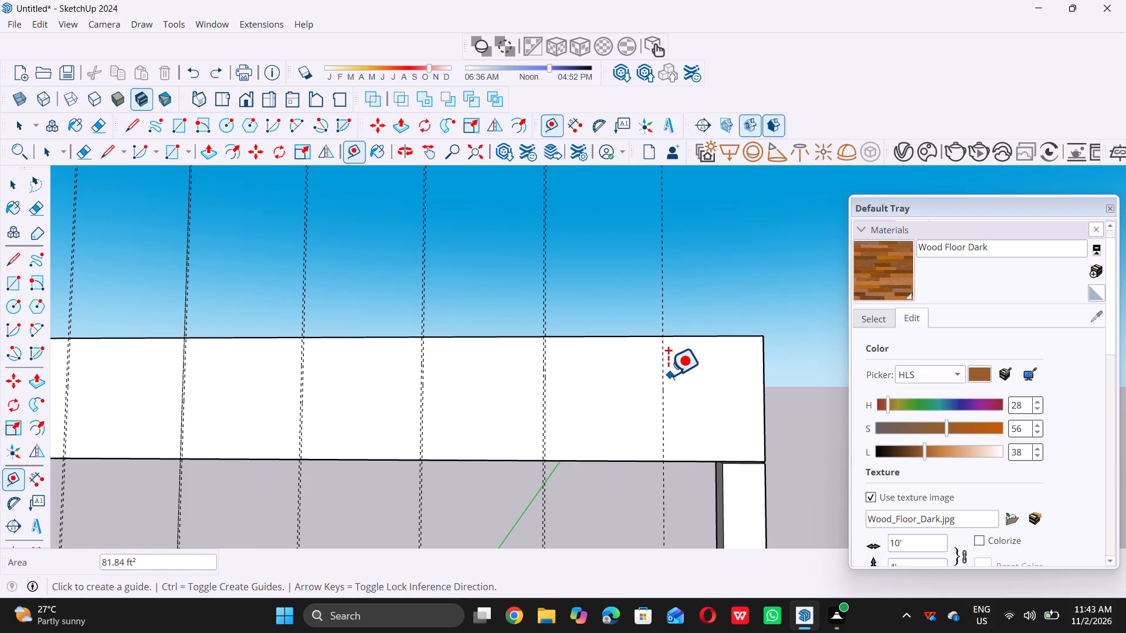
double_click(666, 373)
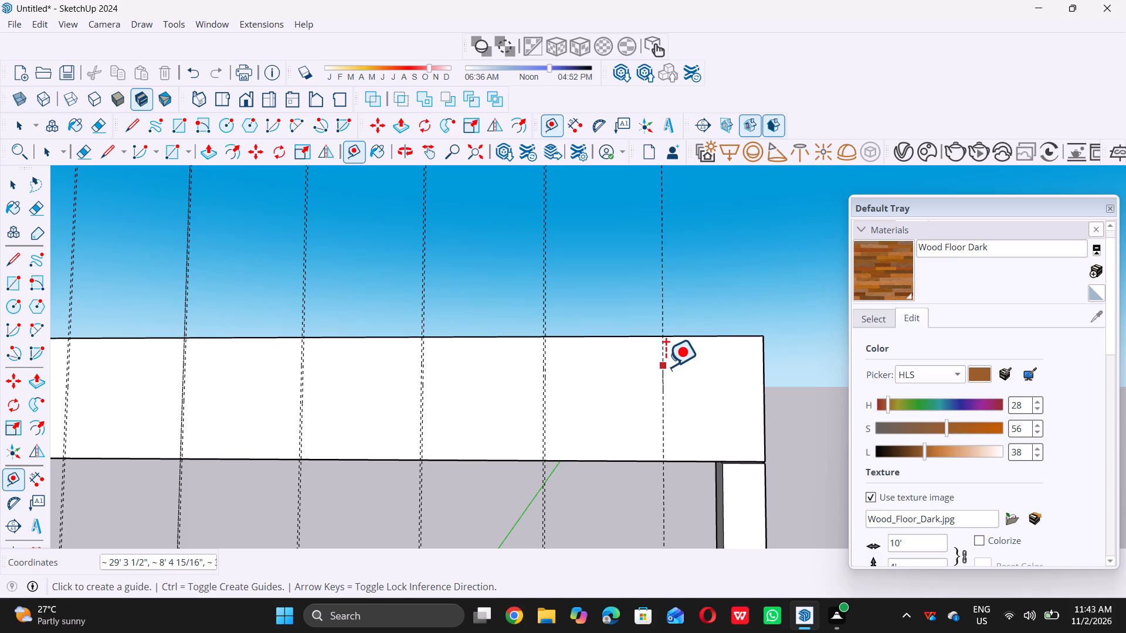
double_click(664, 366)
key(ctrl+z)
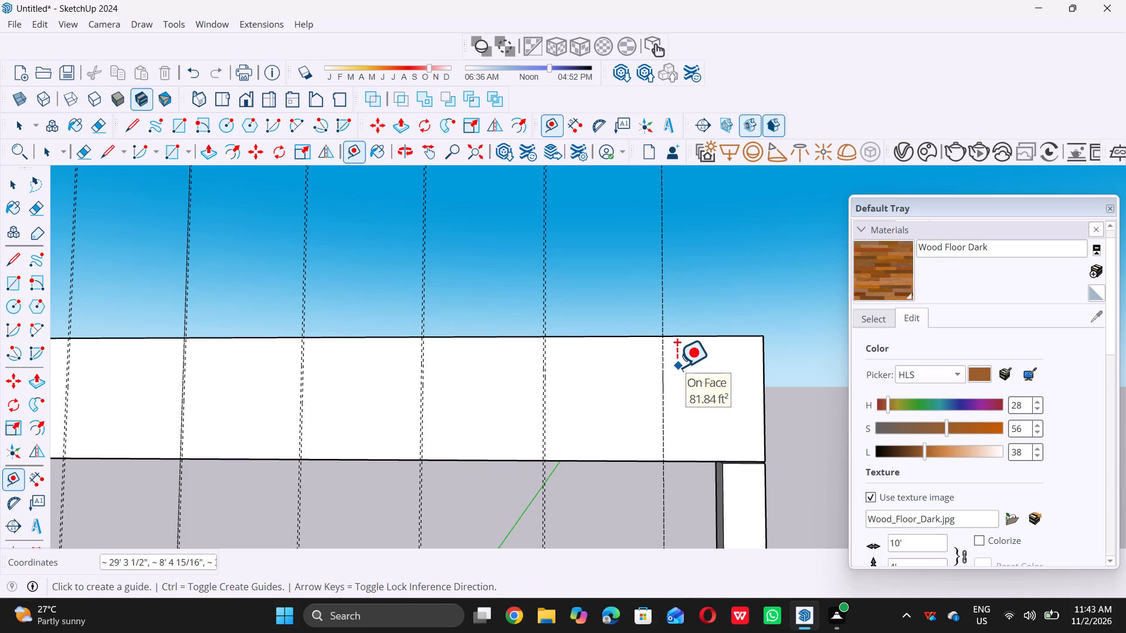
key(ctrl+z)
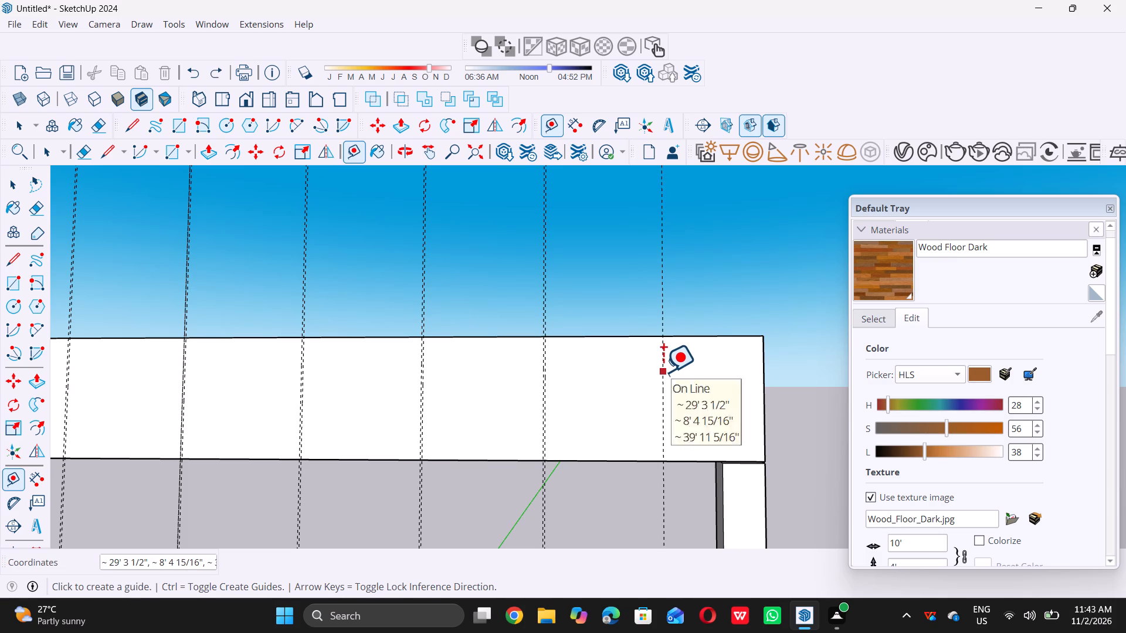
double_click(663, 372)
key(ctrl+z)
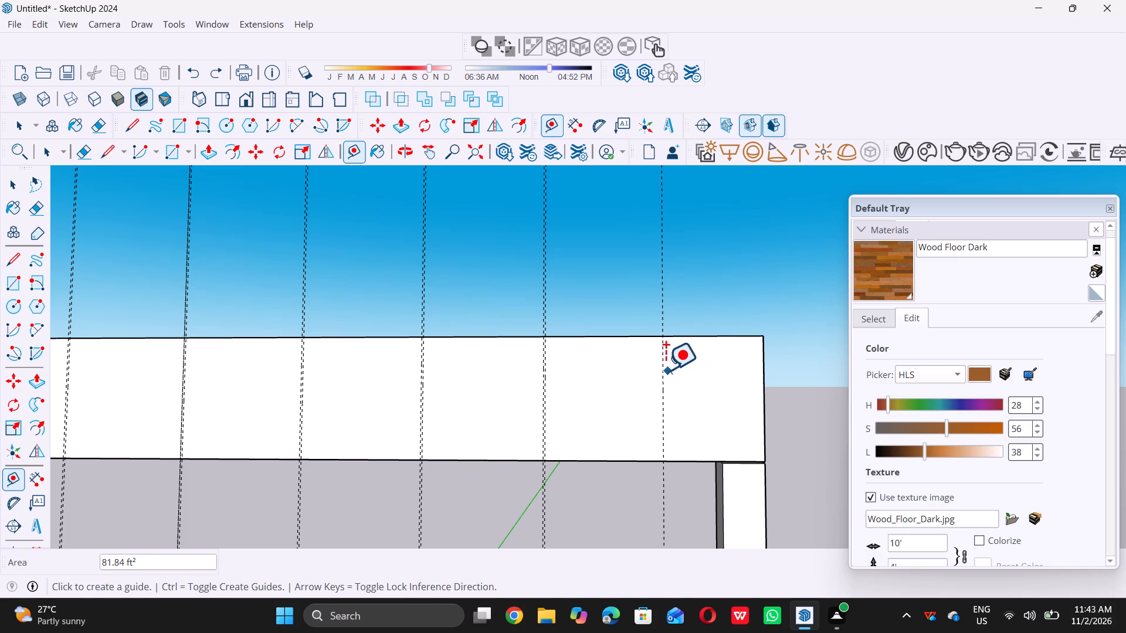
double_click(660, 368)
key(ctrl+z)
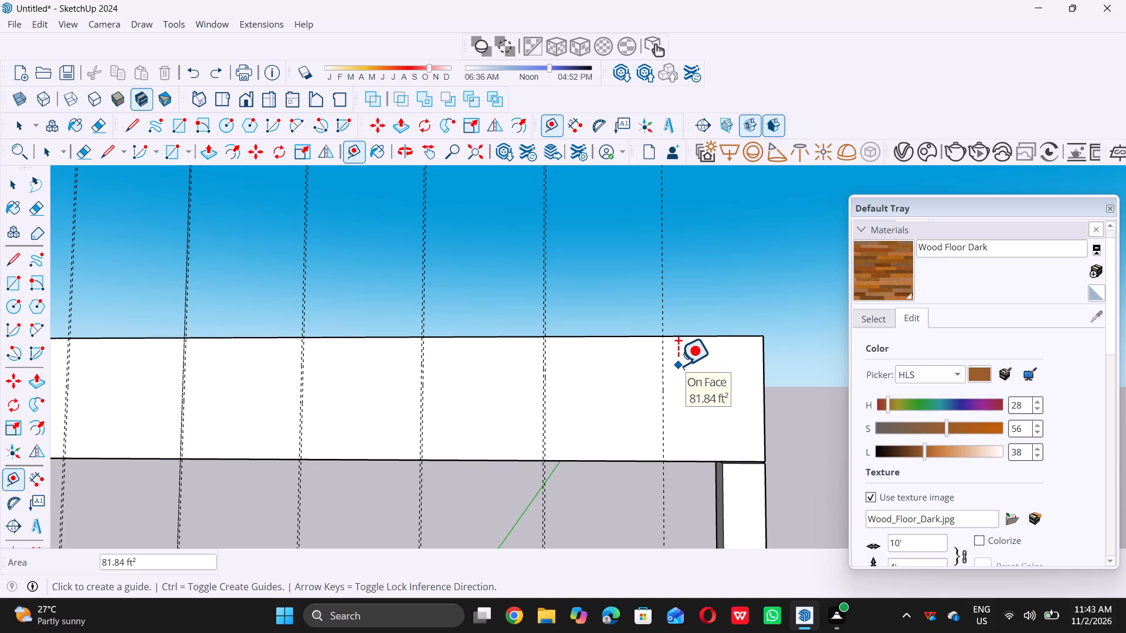
Place a parallel guide on the top beam, 0.5" to the right of the sixth vertical guide.
click(664, 369)
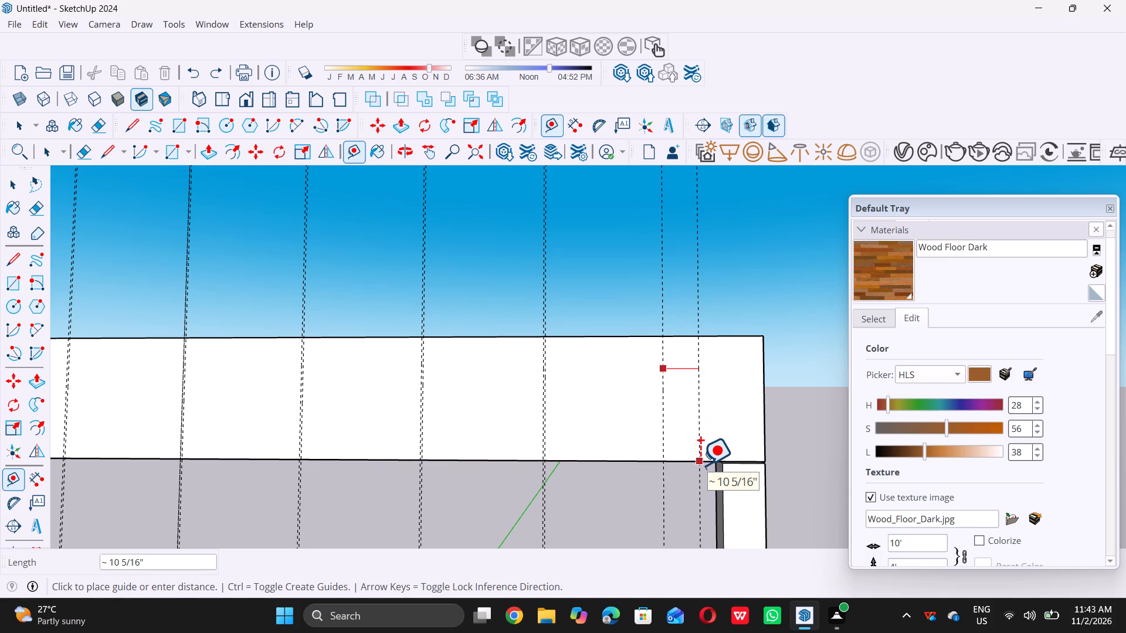
text(0.)
key(5)
text(0.5)
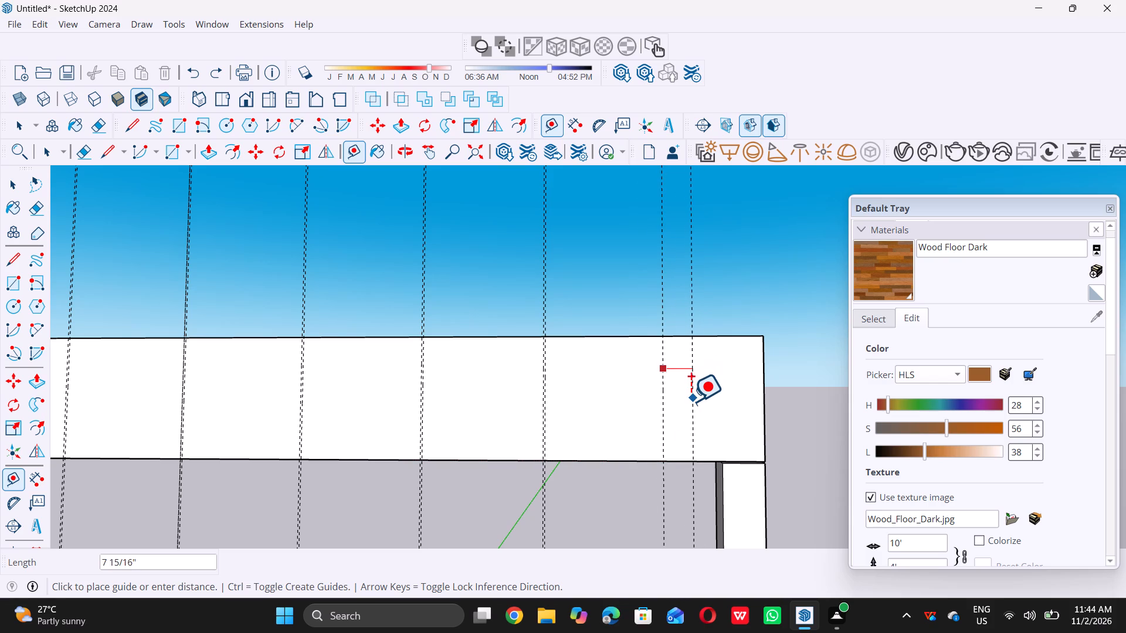
key(0)
key(period)
key(5)
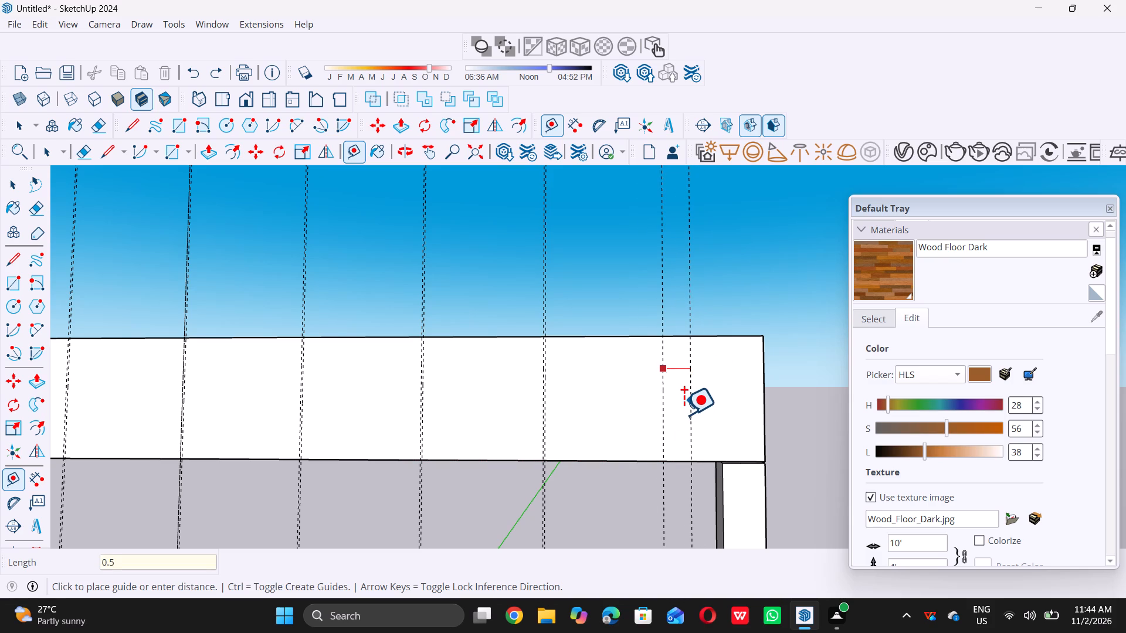
key(shift+quotedbl)
key(Return)
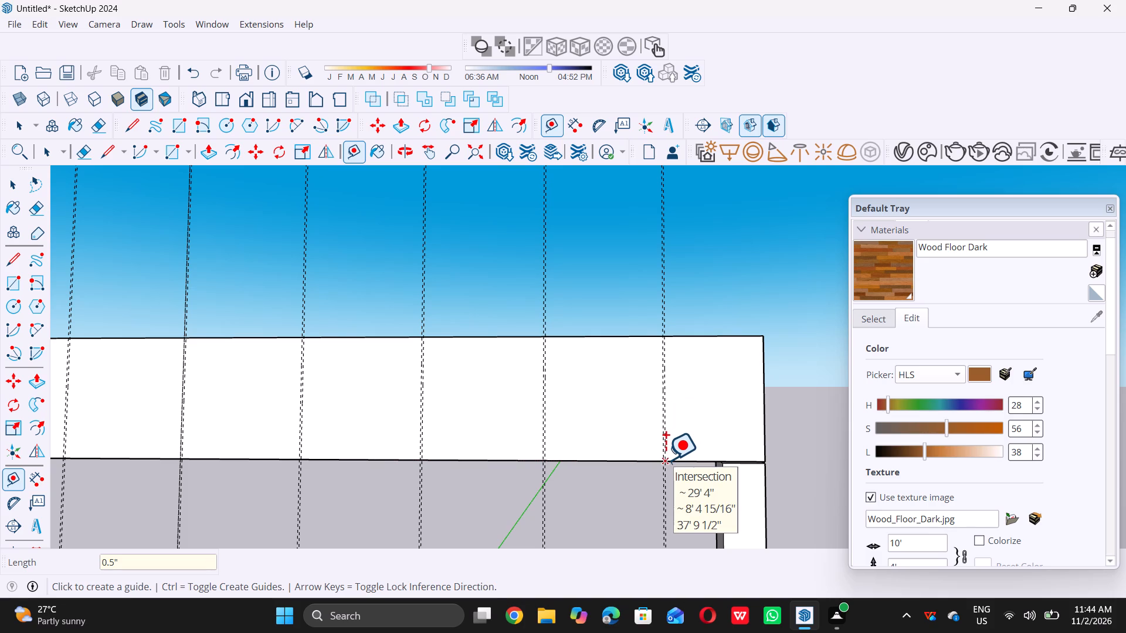
key(space)
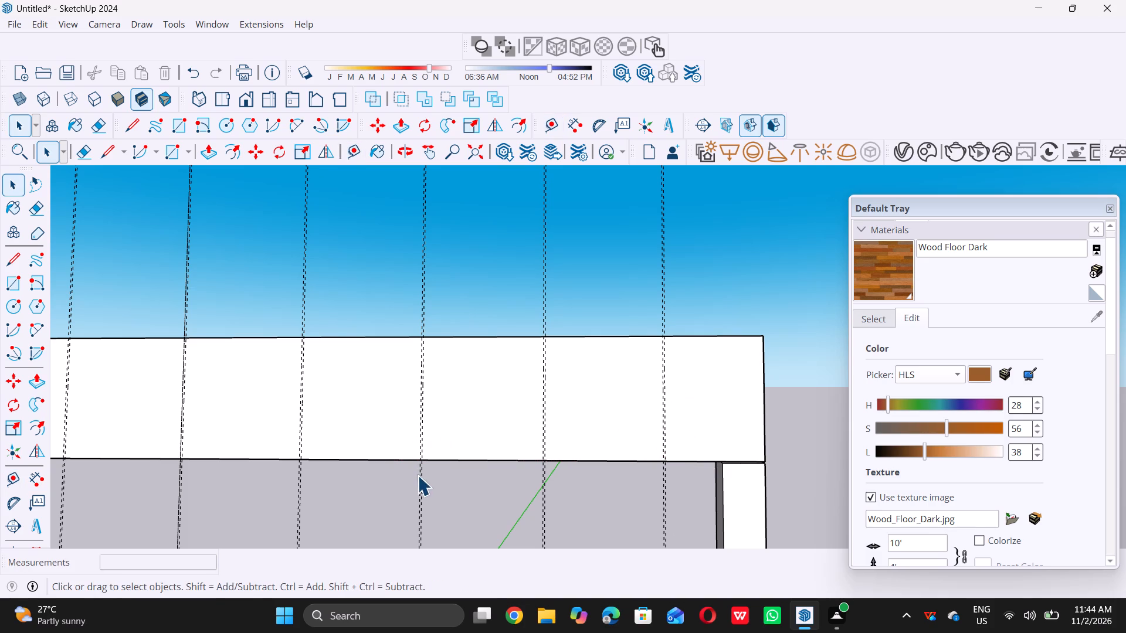
Draw a 1/2" by 3' rectangle between the first pair of guides, from the top beam's upper edge to its lower edge.
scroll(551, 445, down, 5)
scroll(323, 357, up, 5)
scroll(262, 370, up, 3)
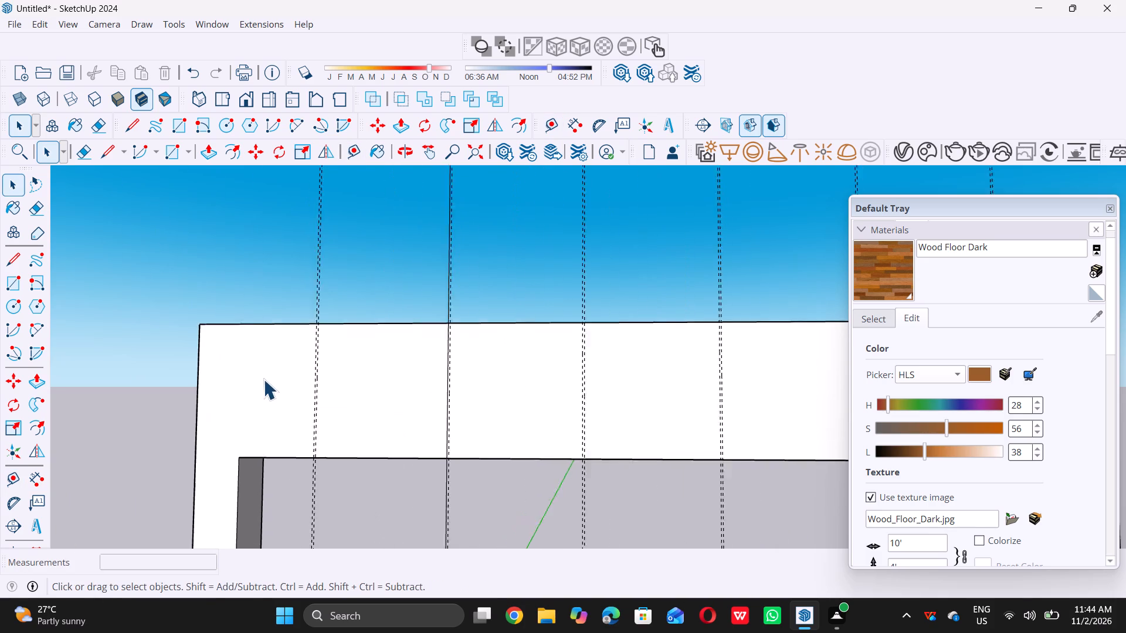
scroll(263, 379, up, 7)
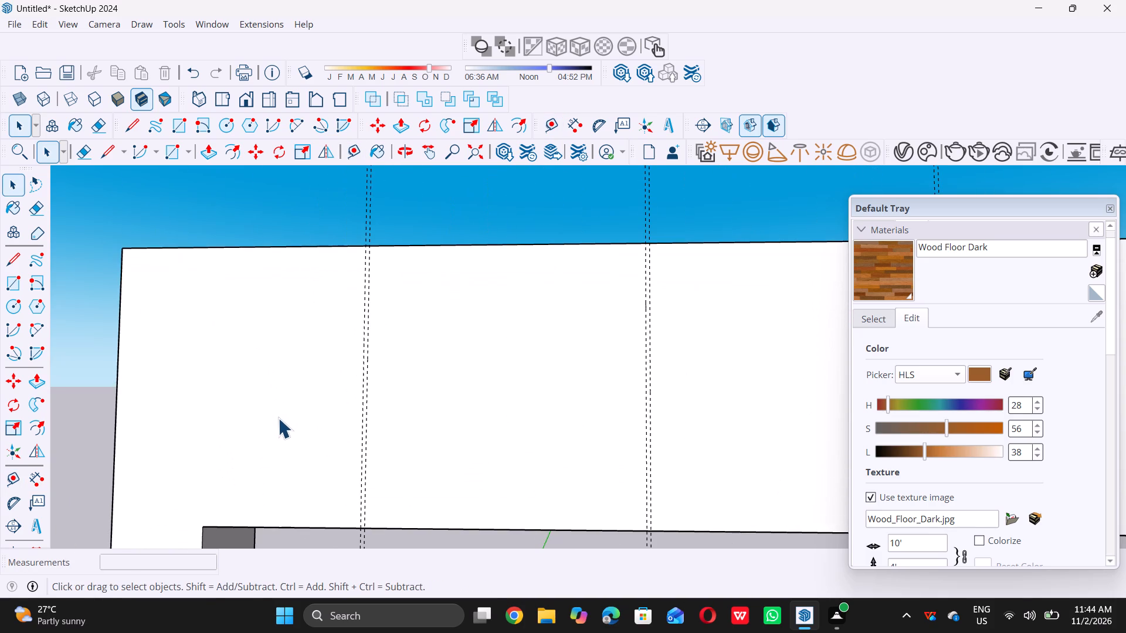
key(r)
scroll(350, 268, up, 9)
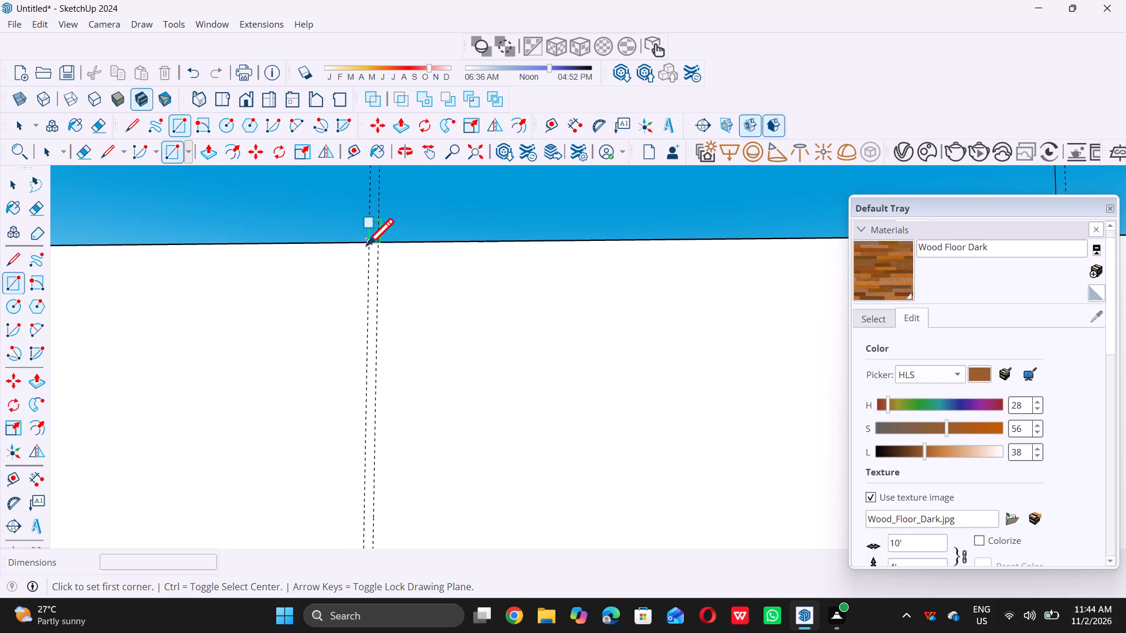
scroll(367, 245, up, 3)
click(369, 241)
scroll(369, 241, down, 8)
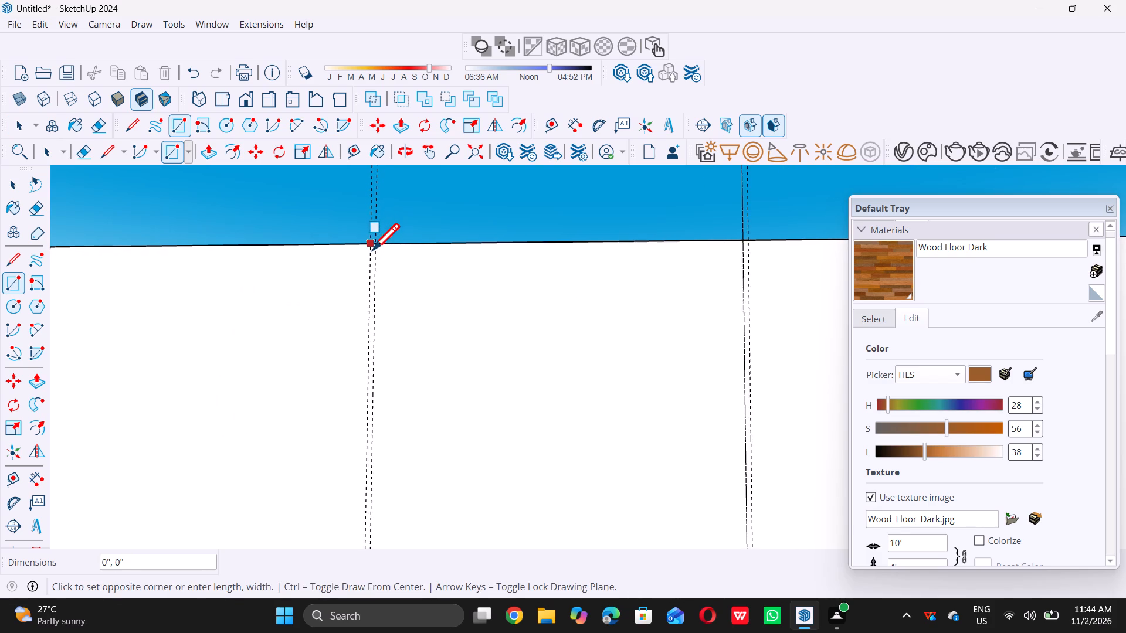
scroll(372, 250, down, 14)
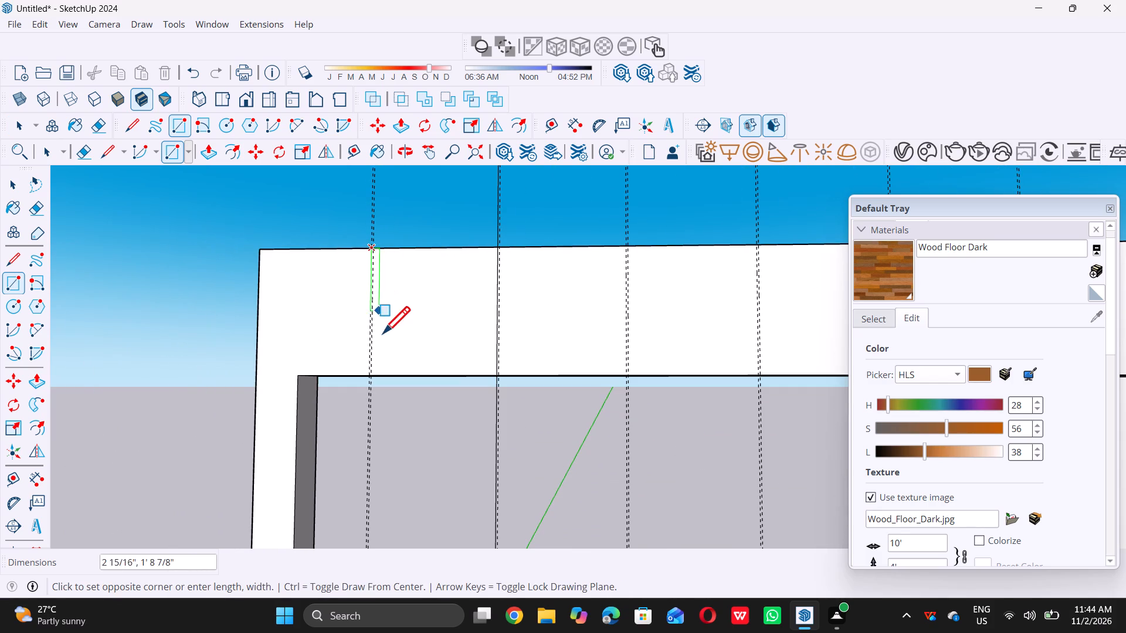
scroll(367, 366, up, 5)
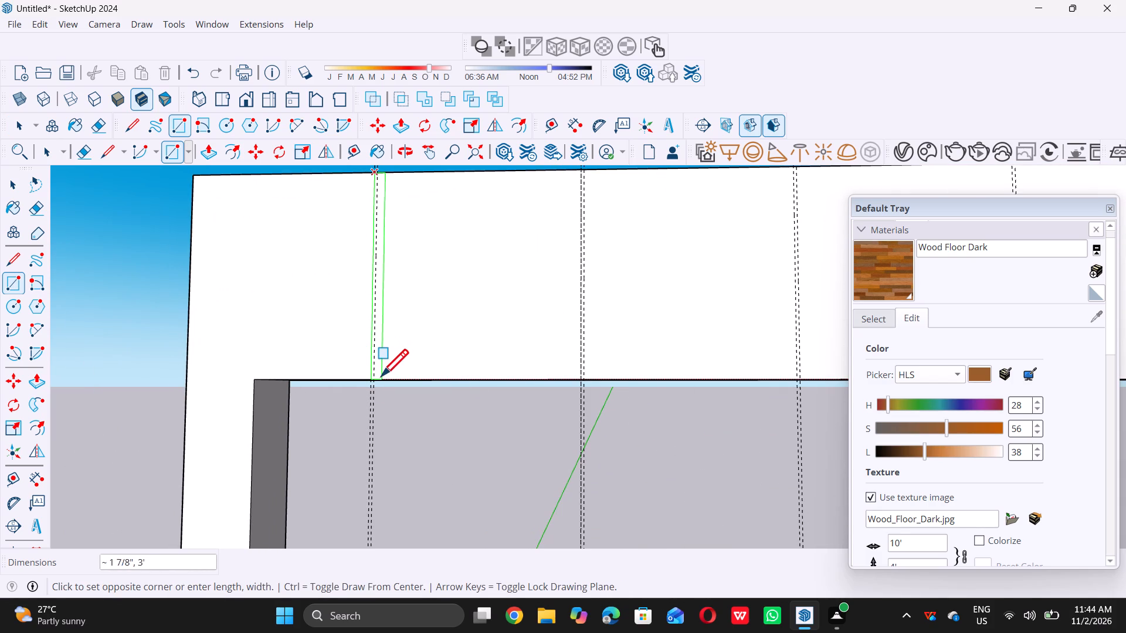
scroll(381, 376, up, 6)
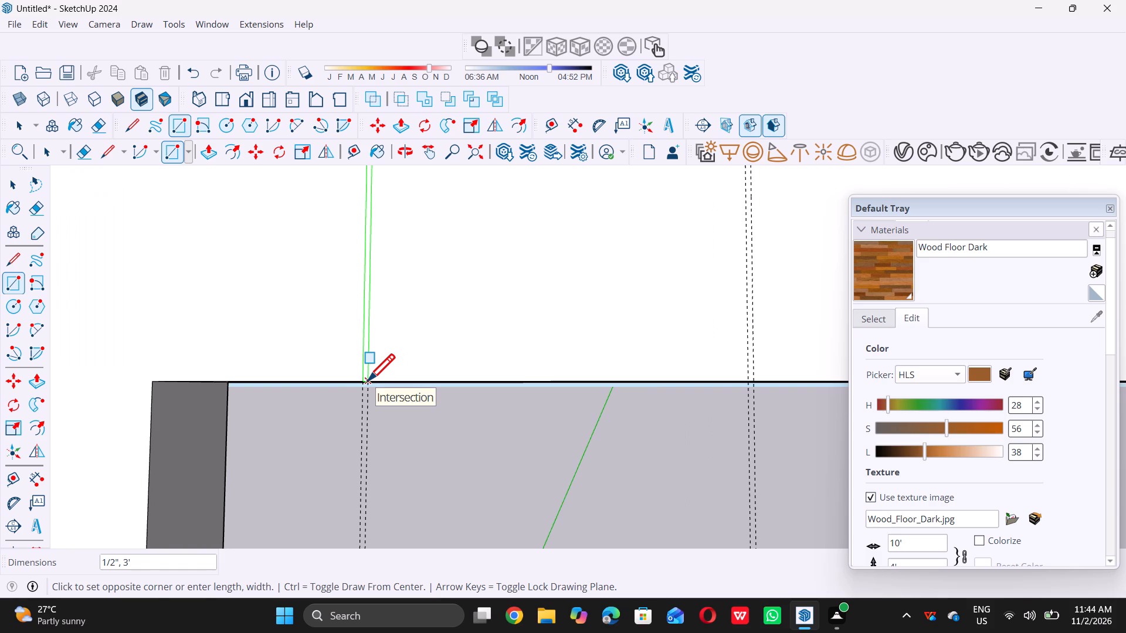
double_click(368, 380)
Draw a 1/2" by 3' rectangle between the second pair of guides, from the top beam's upper edge to its lower edge.
scroll(384, 407, down, 9)
scroll(468, 341, up, 4)
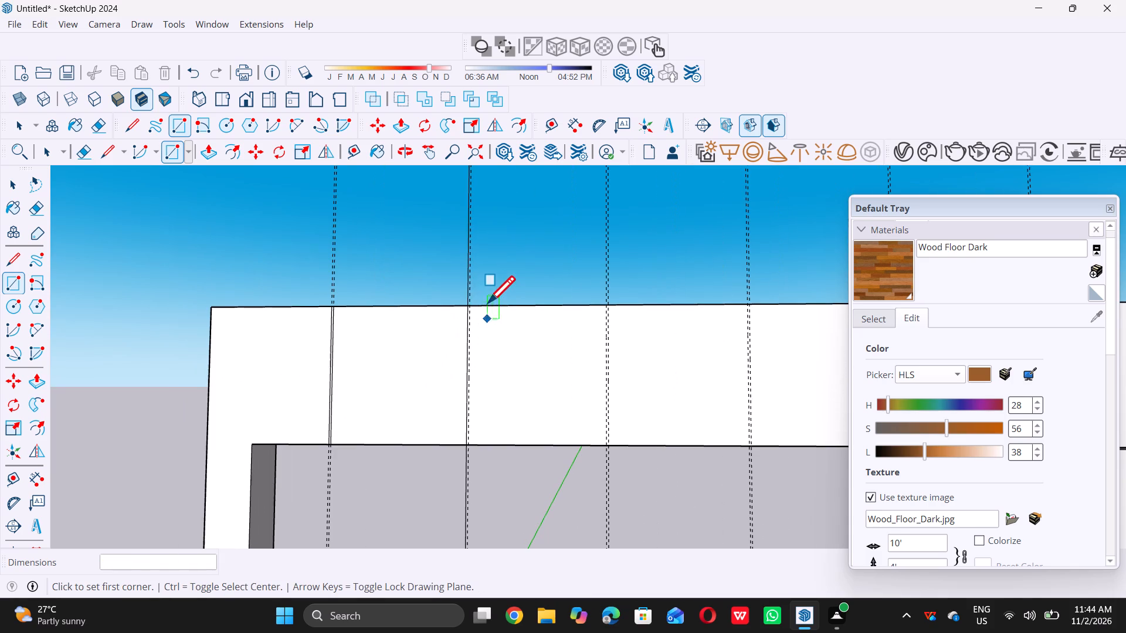
scroll(469, 307, up, 8)
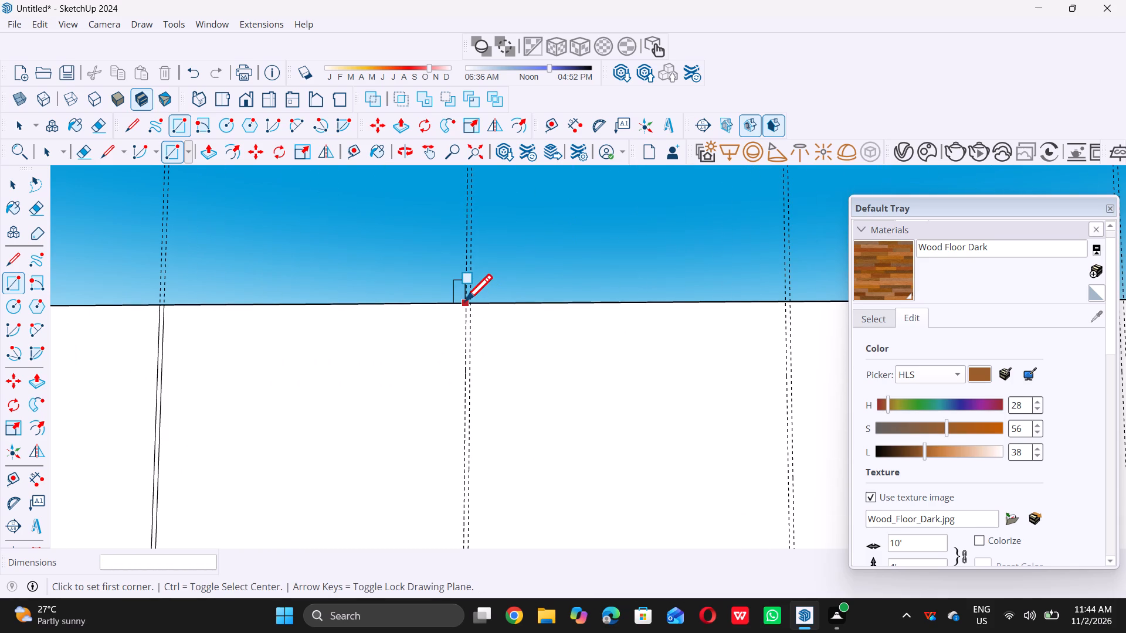
scroll(463, 305, up, 7)
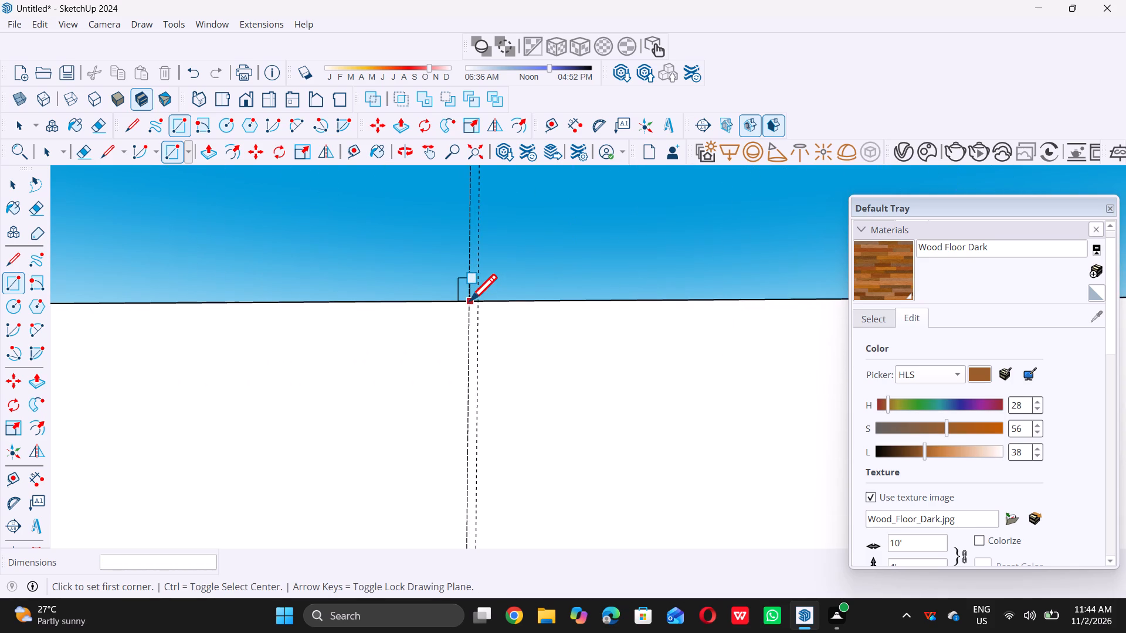
scroll(468, 300, up, 7)
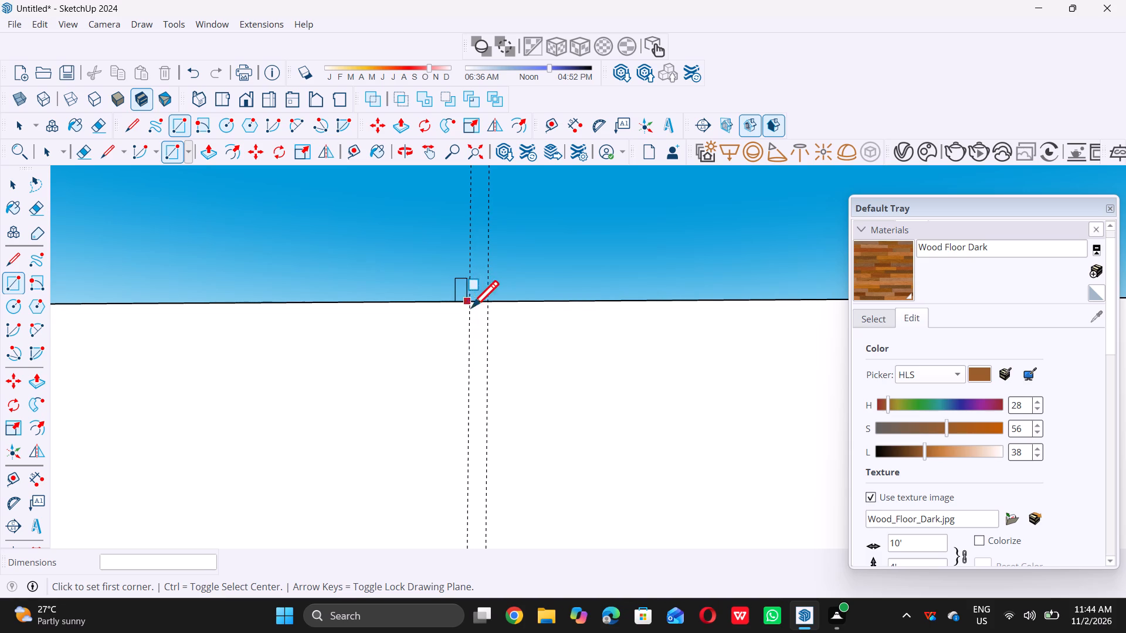
scroll(480, 316, up, 8)
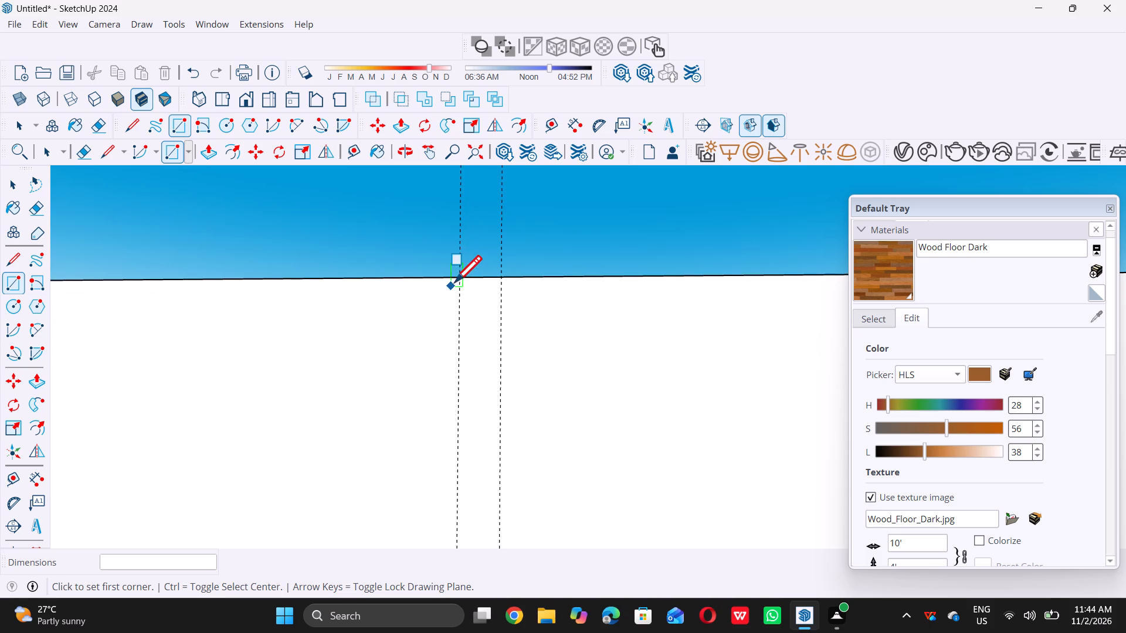
double_click(460, 277)
scroll(461, 278, down, 12)
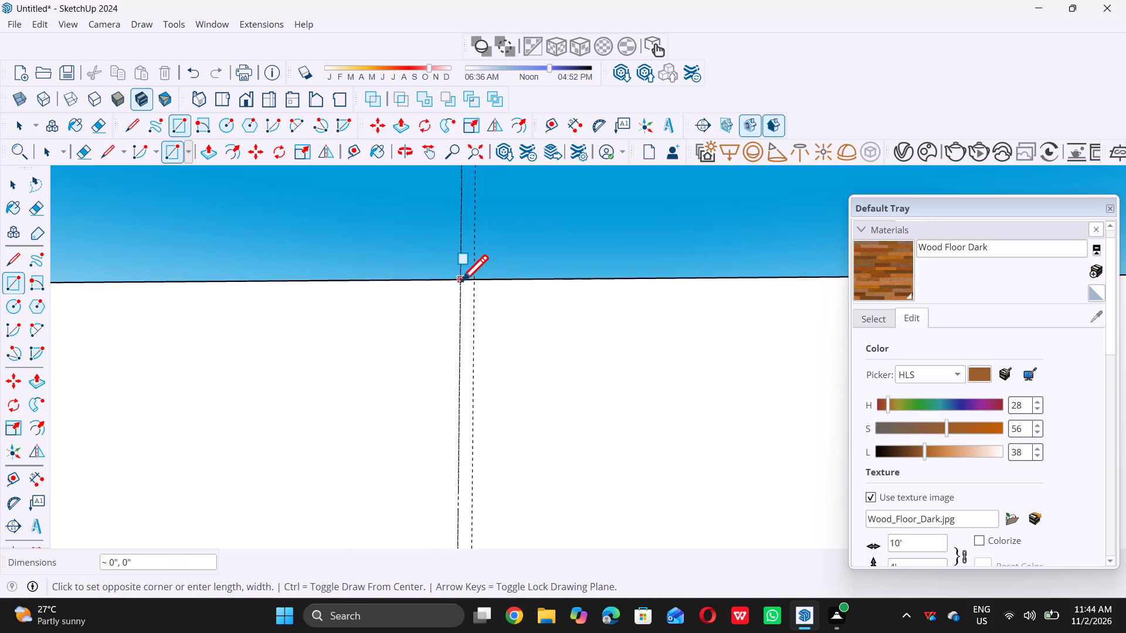
scroll(461, 281, down, 18)
scroll(479, 484, up, 2)
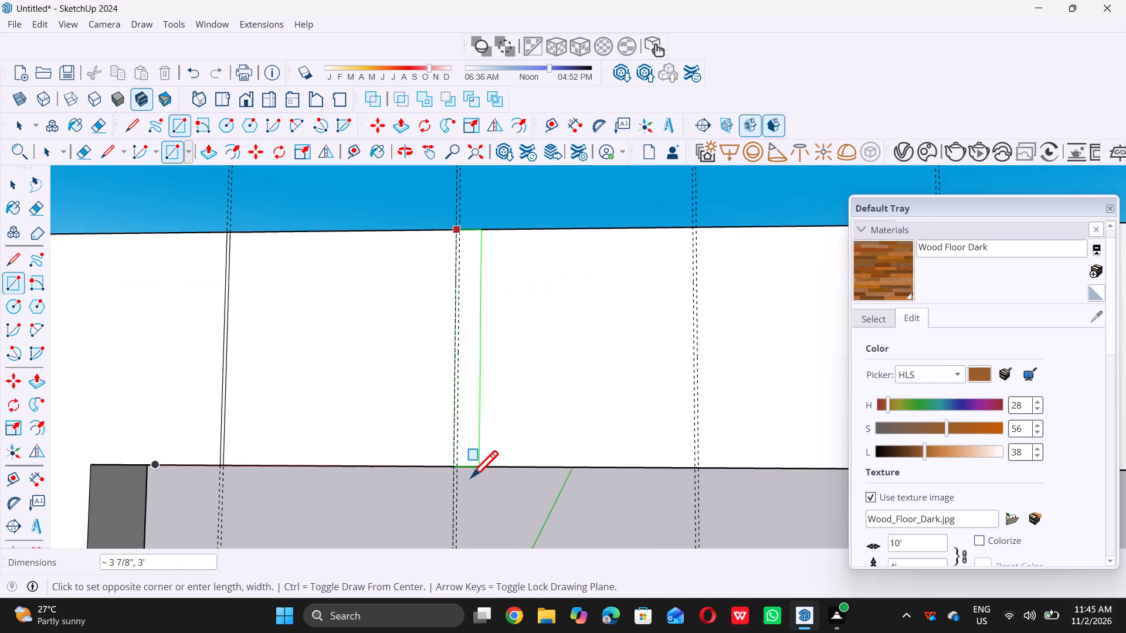
scroll(471, 477, up, 3)
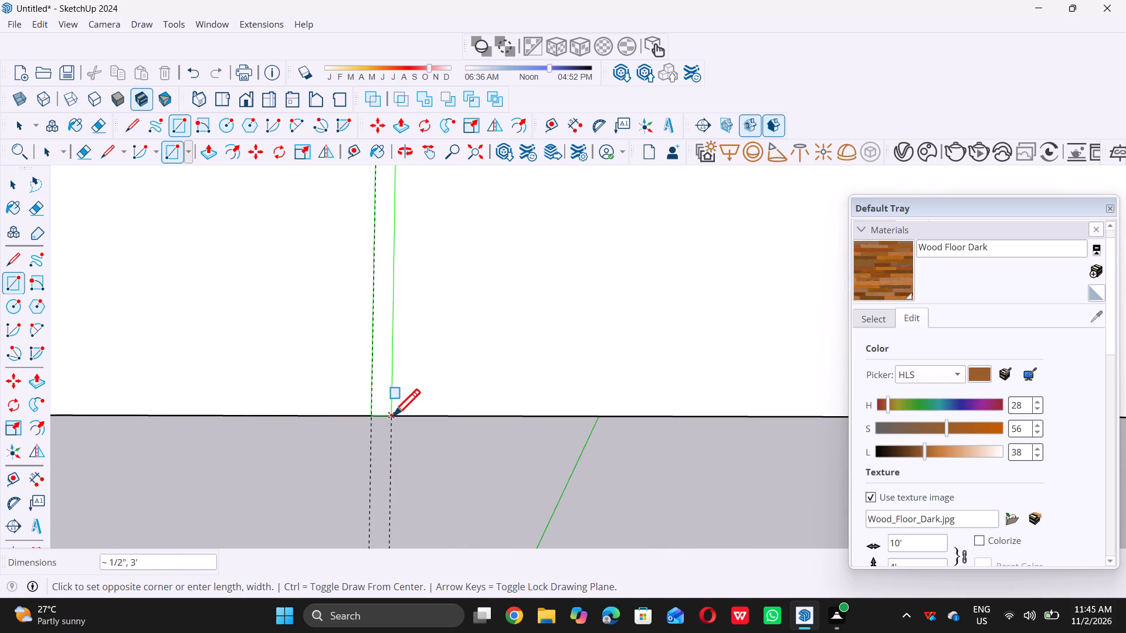
triple_click(393, 416)
scroll(369, 426, down, 13)
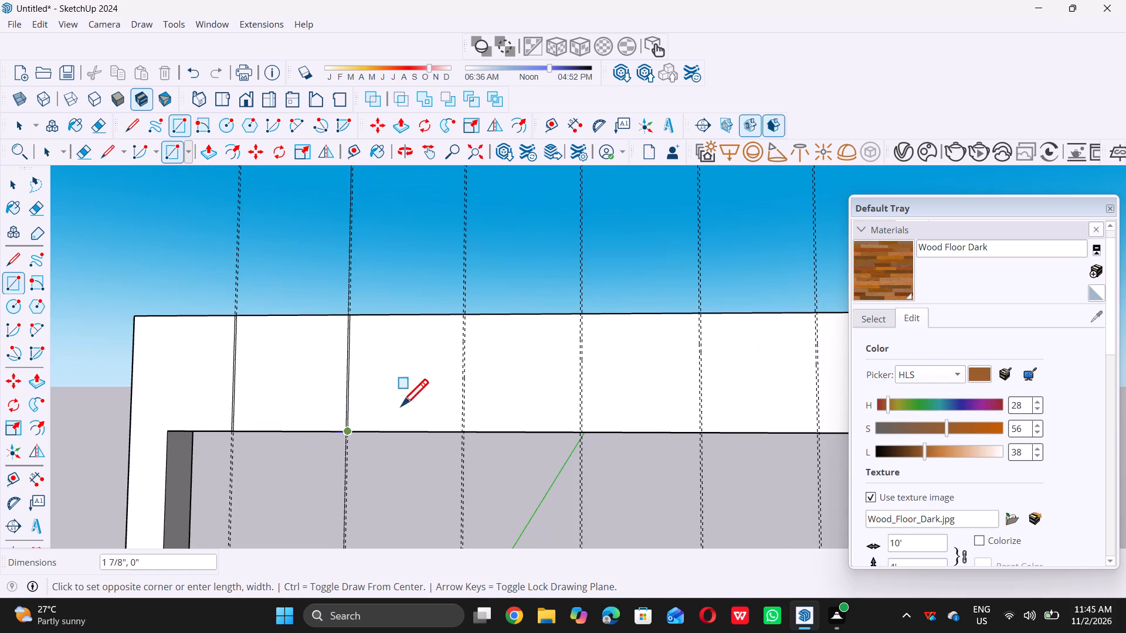
scroll(478, 326, up, 4)
key(space)
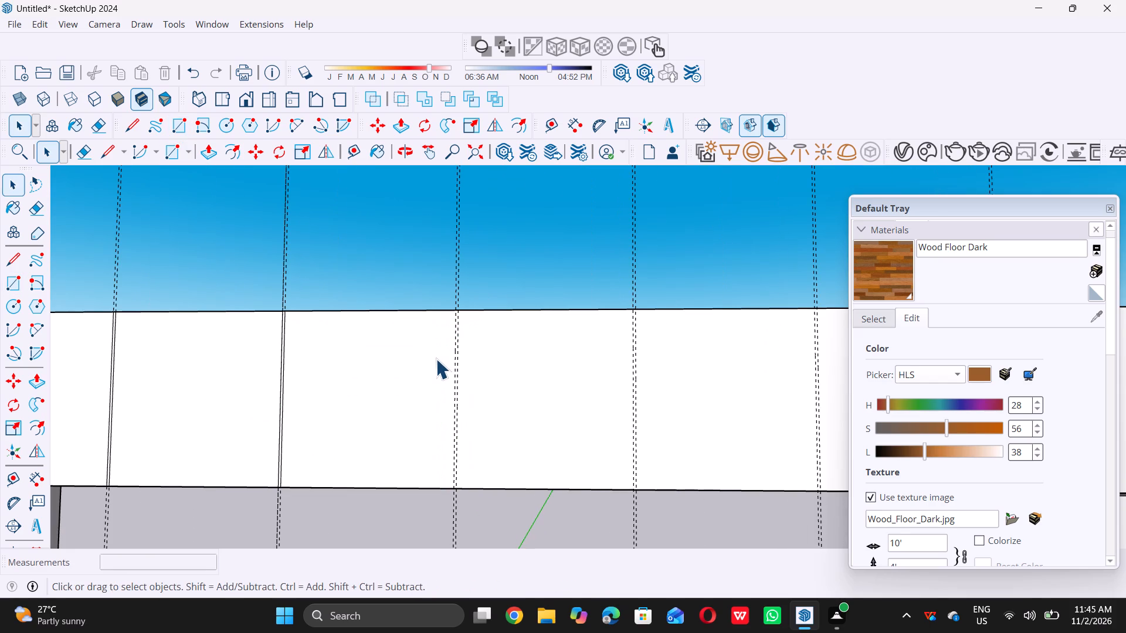
Draw a 1/2" by 3' rectangle between the third pair of guides, from the top beam's upper edge to its lower edge.
key(r)
scroll(456, 312, up, 4)
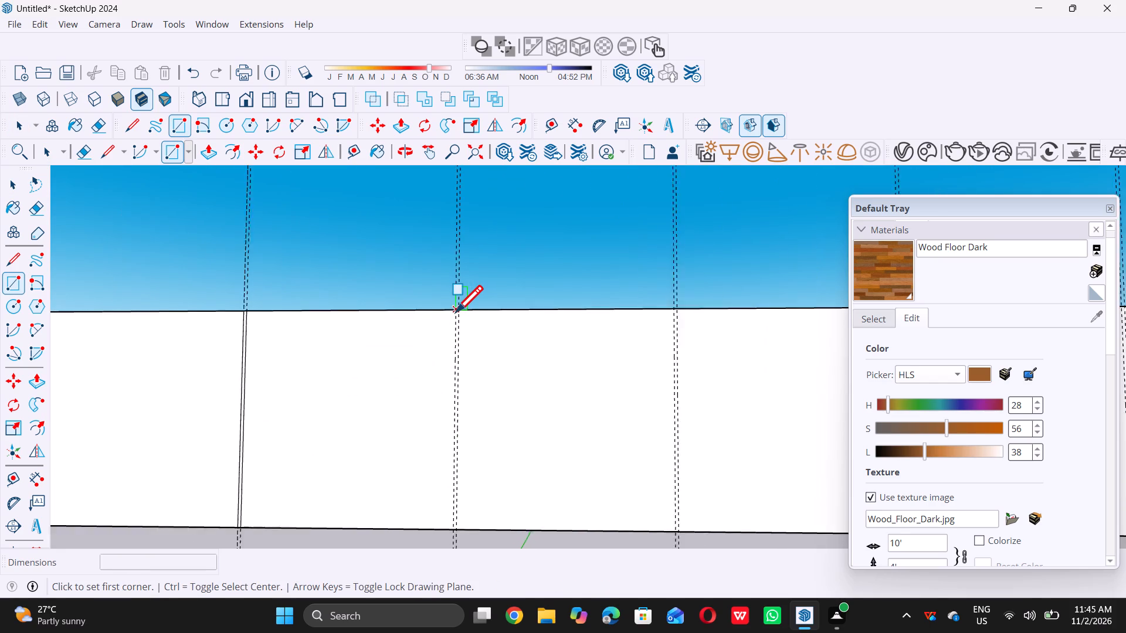
scroll(455, 312, up, 10)
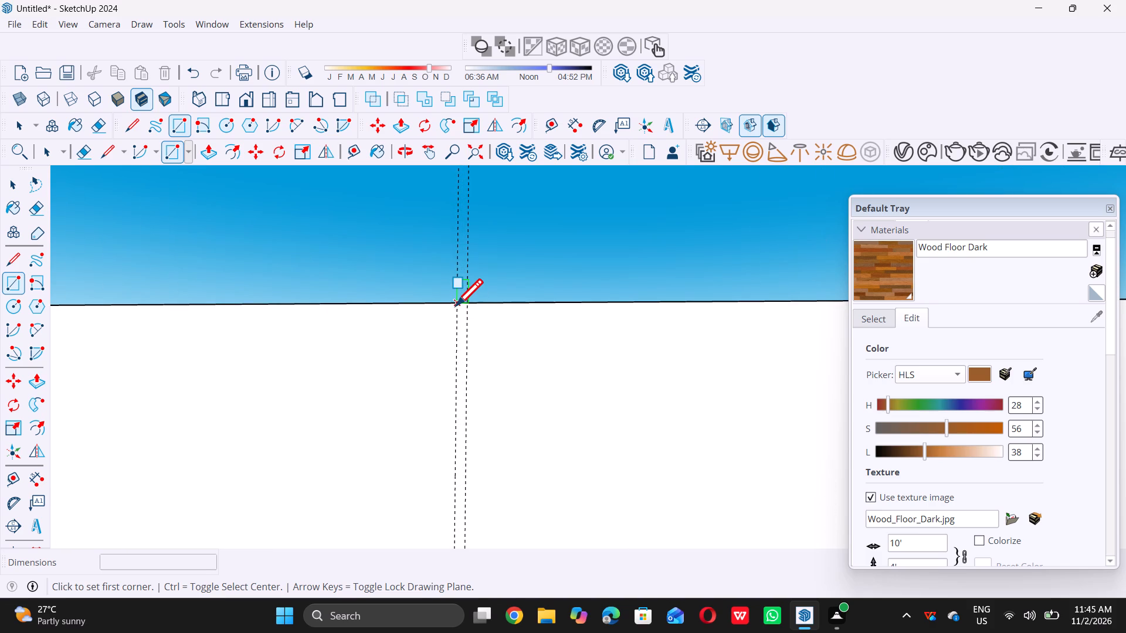
double_click(456, 305)
scroll(456, 304, down, 17)
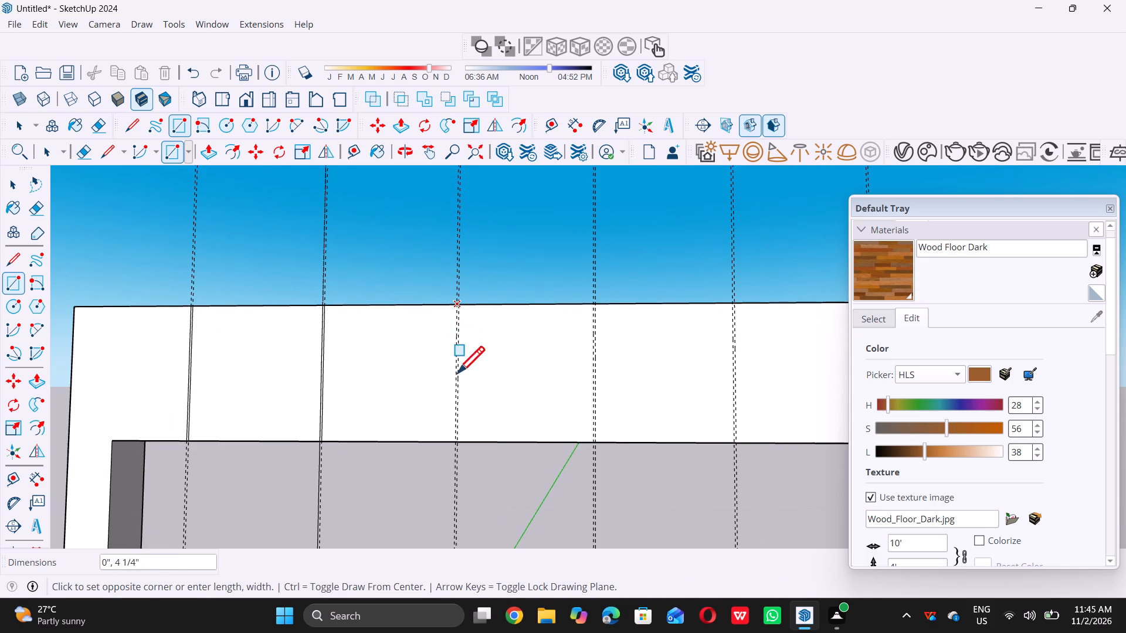
scroll(452, 442, up, 13)
scroll(459, 442, down, 4)
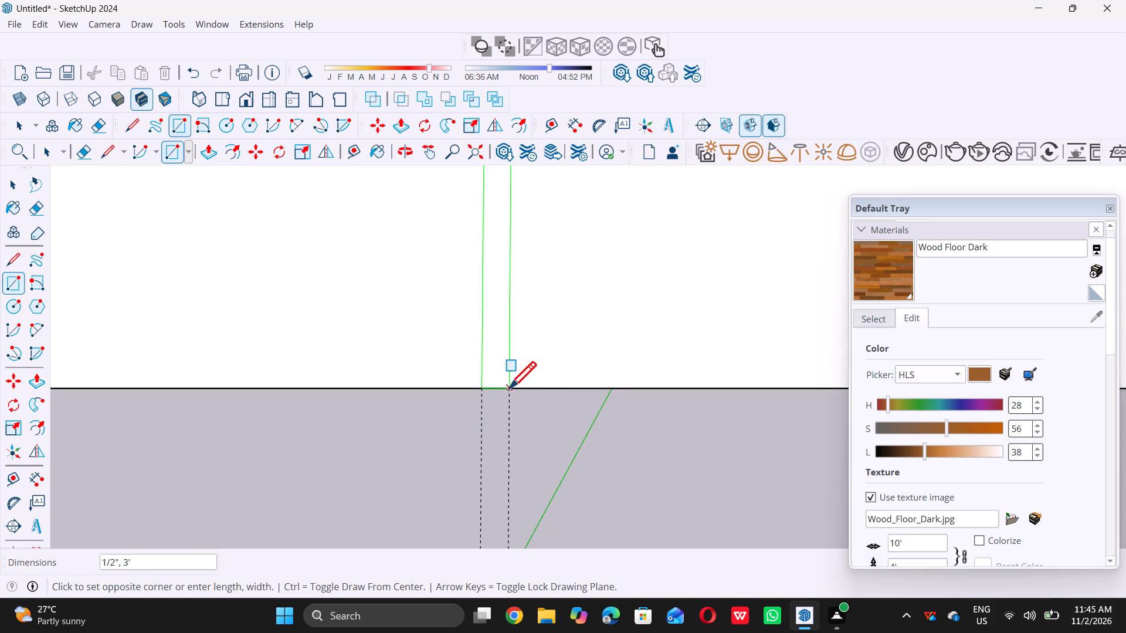
double_click(509, 388)
Draw a 1/2" by 3' rectangle between the fourth pair of guides, from the top beam's upper edge to its lower edge.
scroll(409, 406, down, 12)
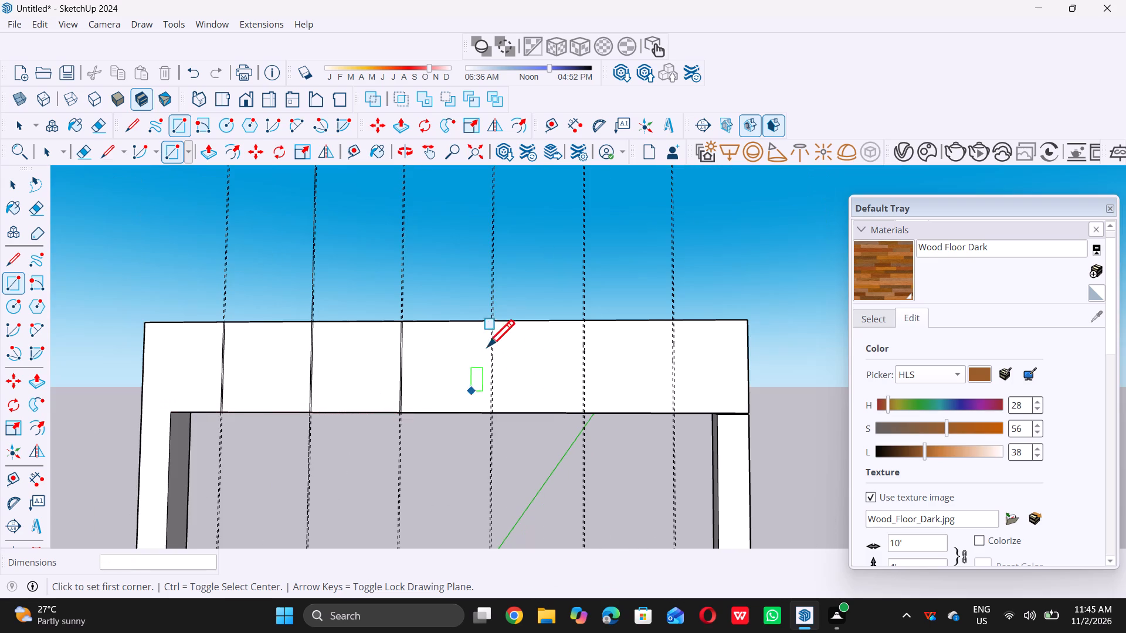
scroll(496, 328, up, 9)
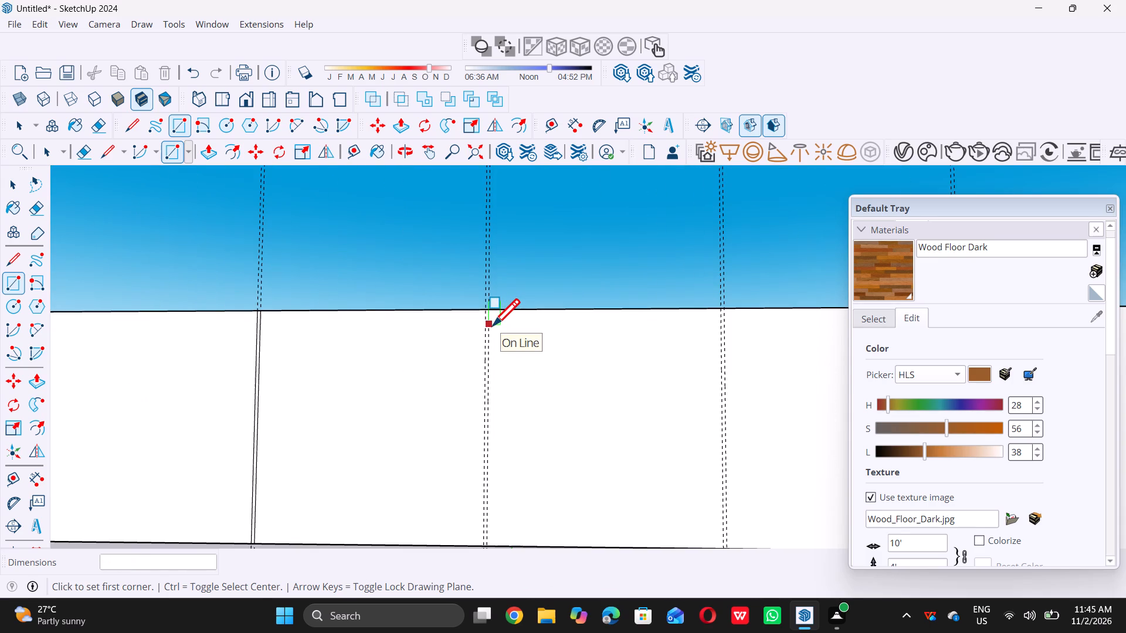
scroll(493, 324, up, 15)
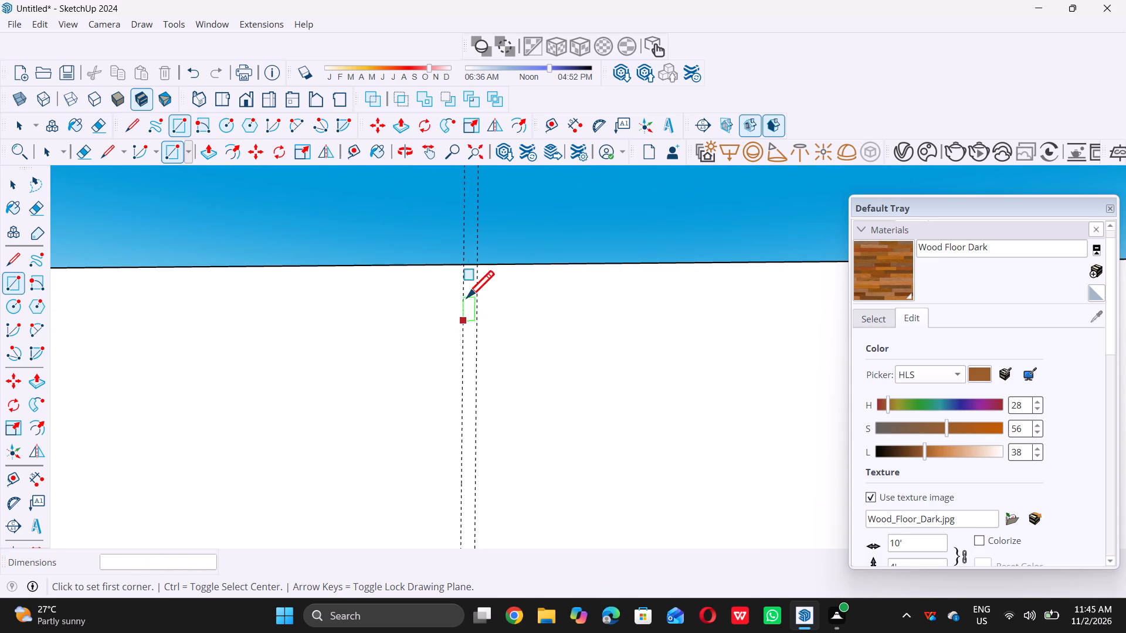
double_click(464, 266)
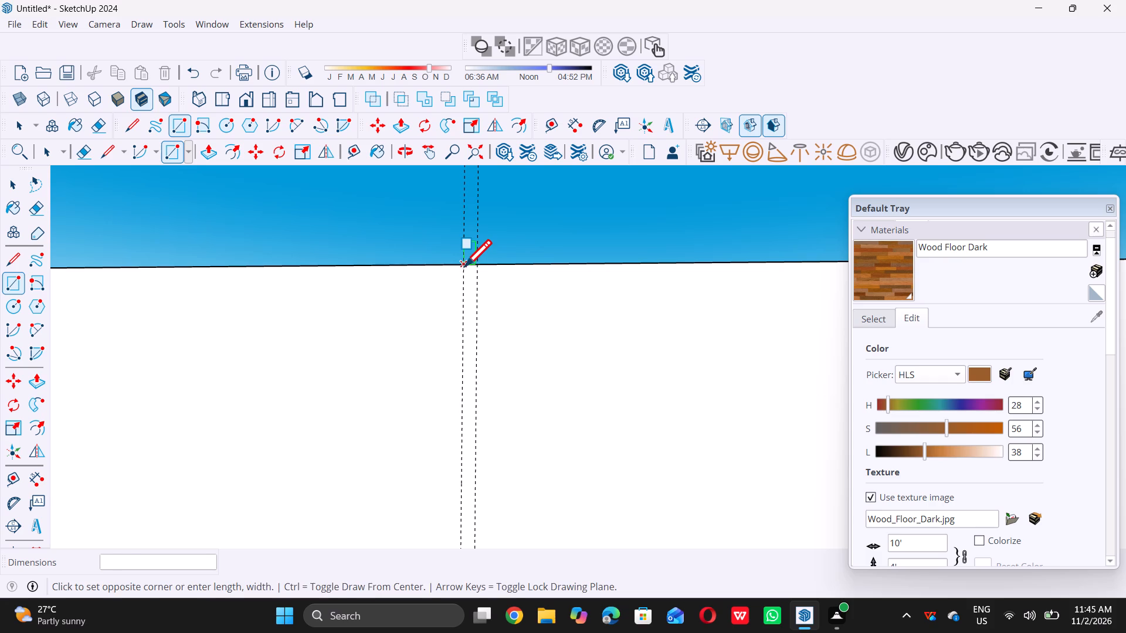
scroll(464, 266, down, 19)
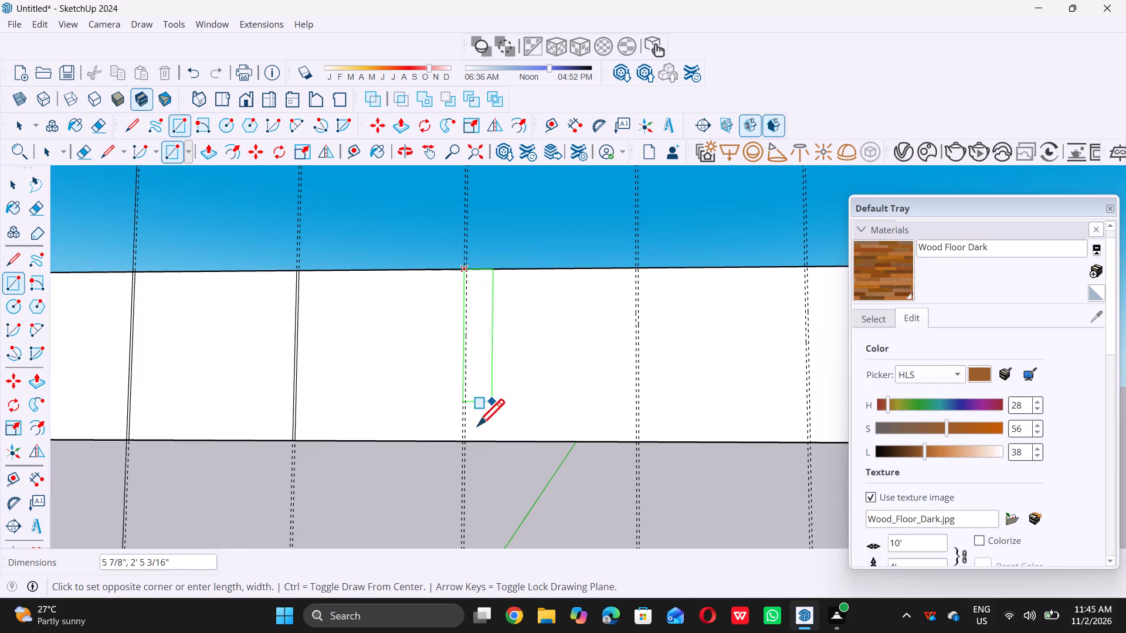
scroll(466, 433, up, 12)
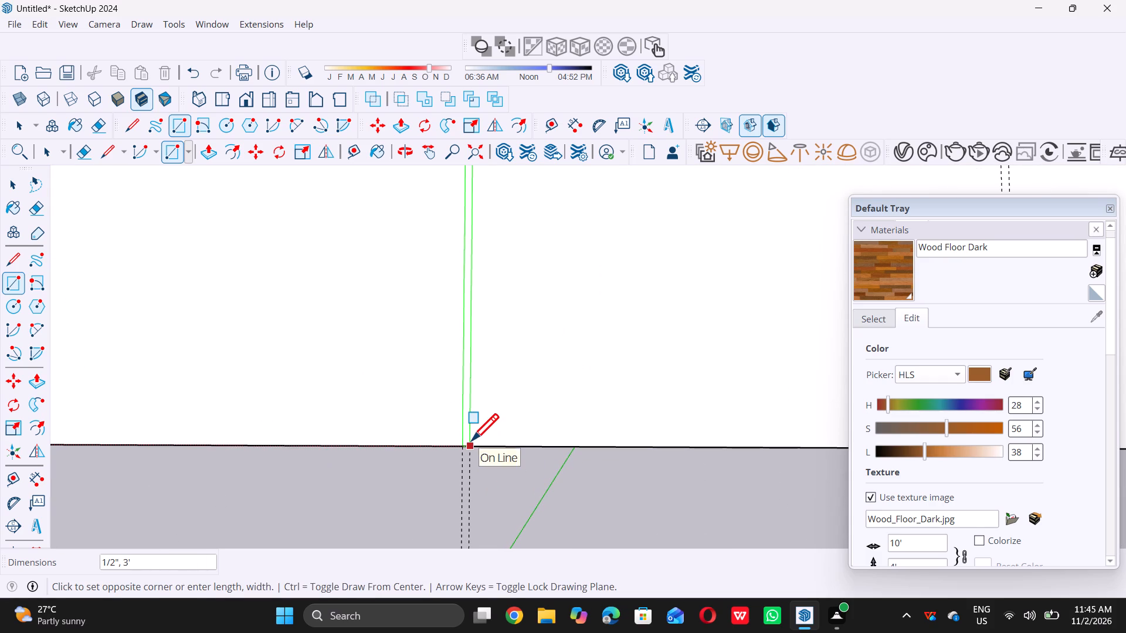
double_click(472, 439)
Draw a 1/2" by 3' rectangle between the fifth pair of guides, from the top beam's lower edge to its upper edge.
scroll(405, 448, down, 10)
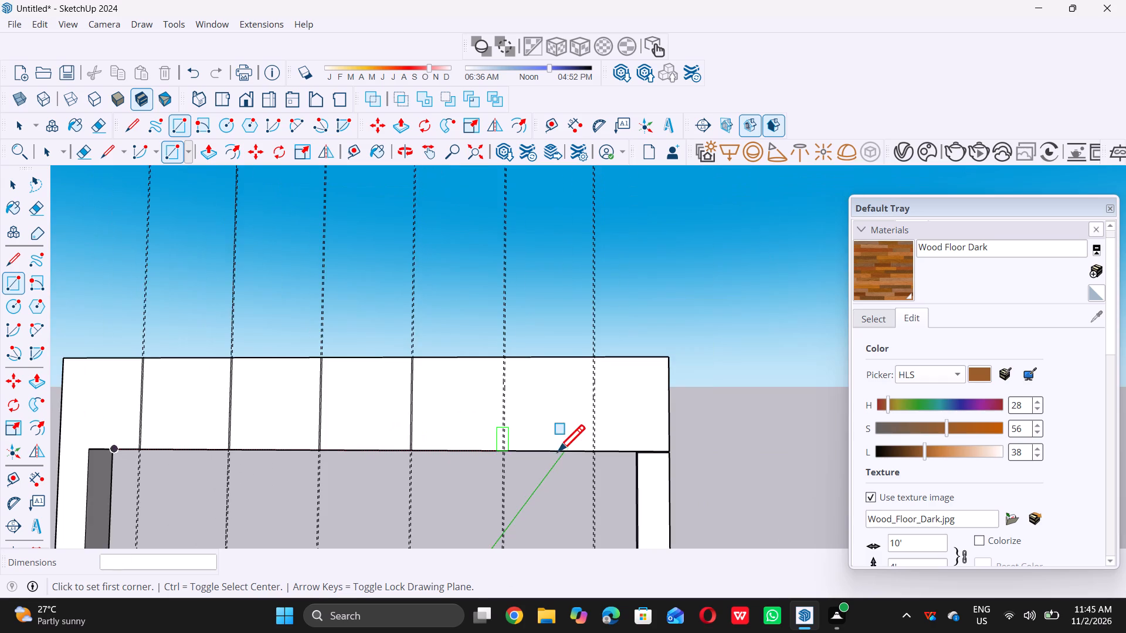
scroll(552, 454, up, 5)
scroll(428, 433, up, 9)
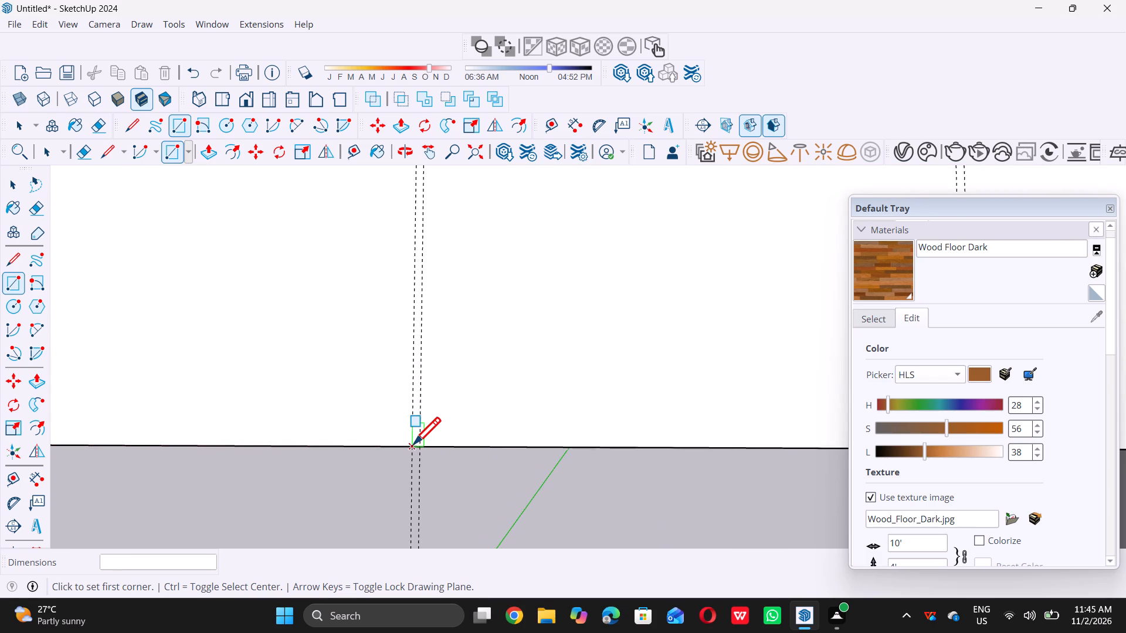
scroll(413, 444, up, 4)
click(413, 444)
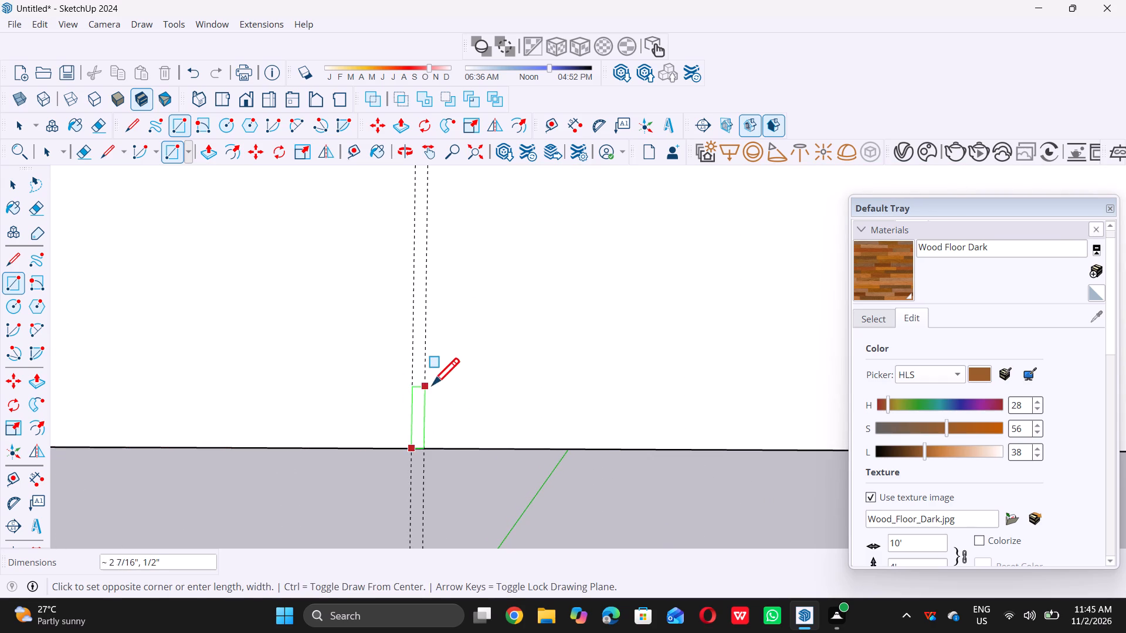
scroll(432, 384, down, 20)
scroll(432, 384, down, 4)
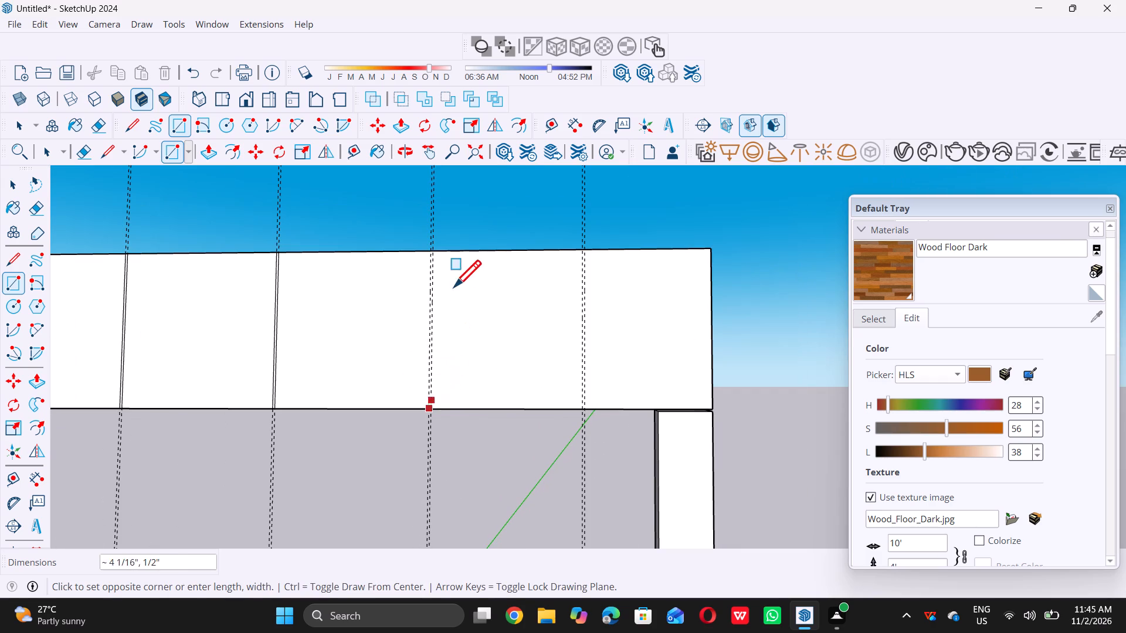
scroll(453, 256, up, 6)
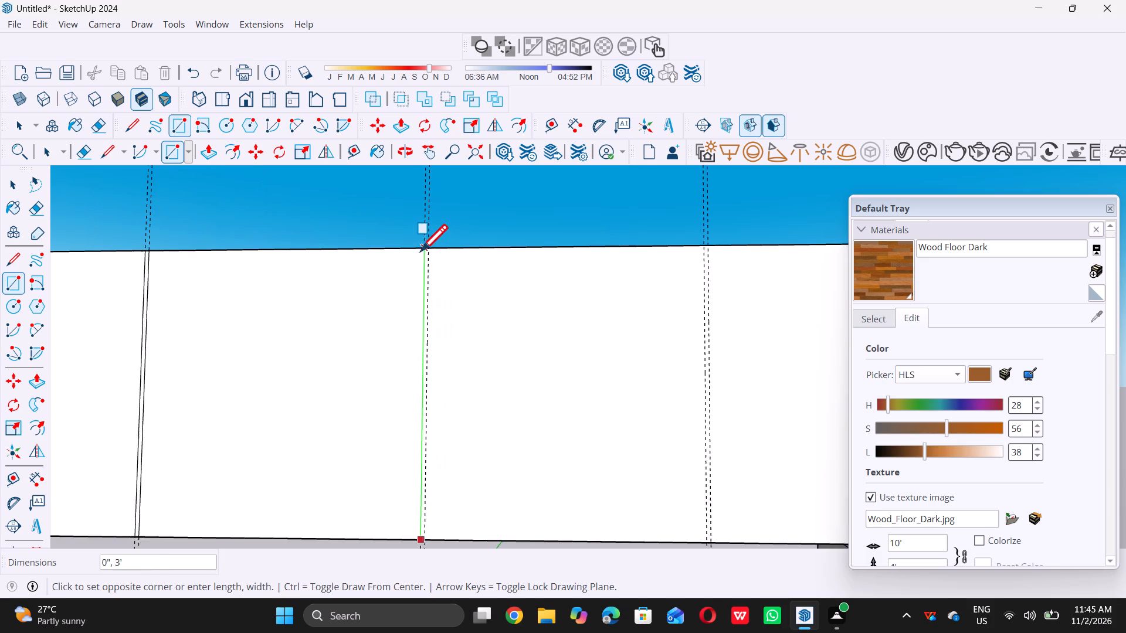
scroll(420, 251, up, 8)
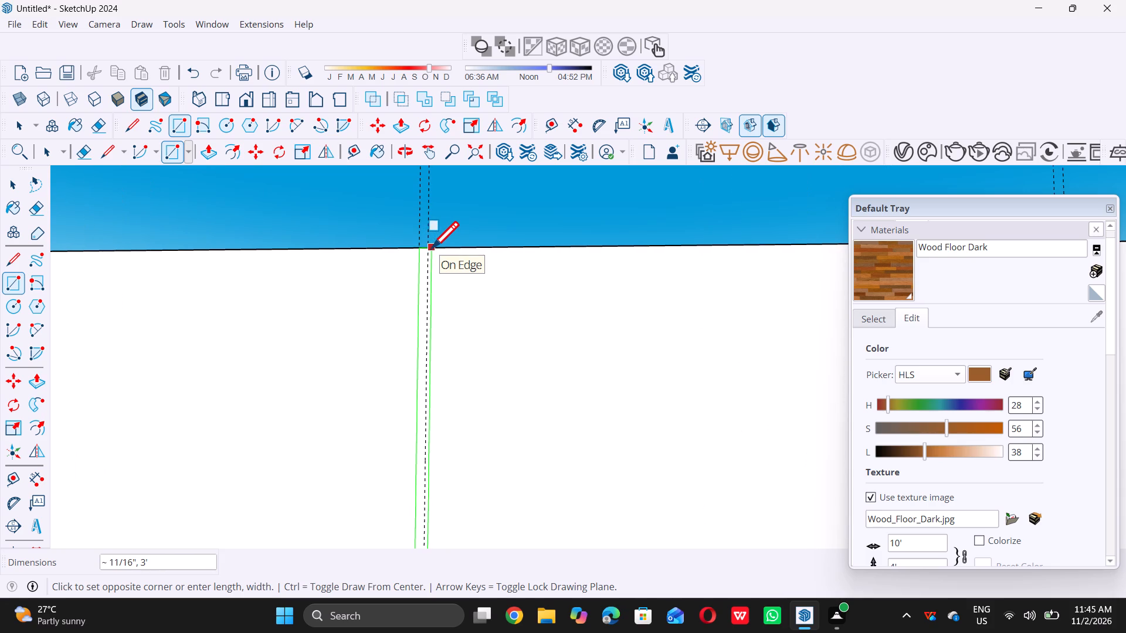
double_click(427, 248)
Draw a 1/2" by 3' rectangle between the sixth pair of guides, from the top beam's lower edge to its upper edge.
scroll(403, 277, down, 10)
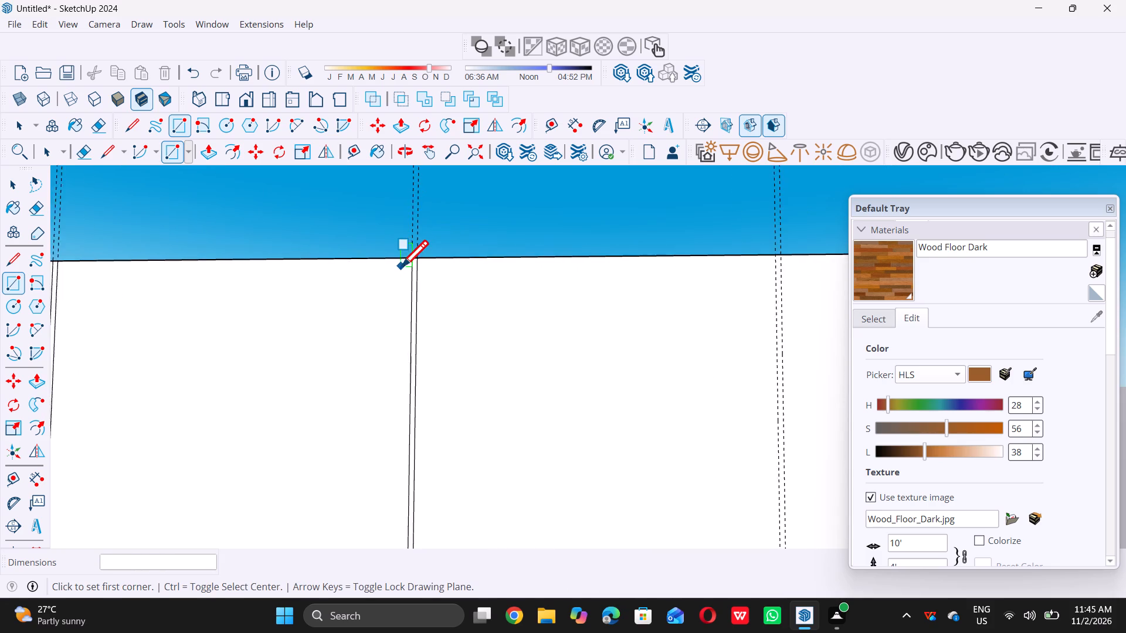
scroll(401, 267, down, 10)
scroll(560, 381, up, 5)
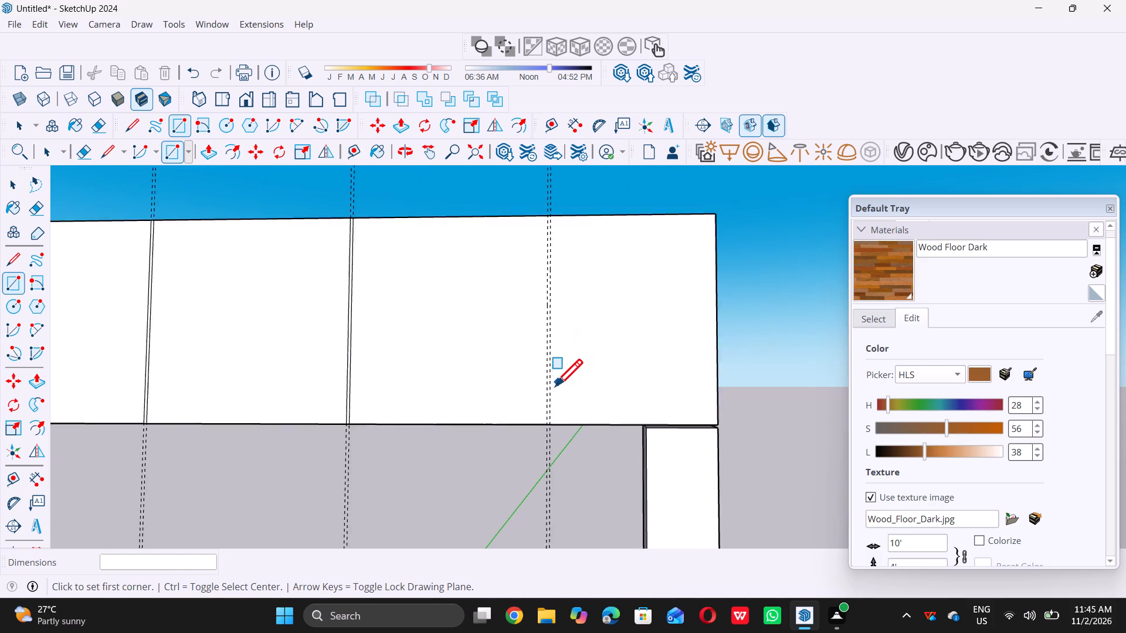
scroll(540, 426, up, 14)
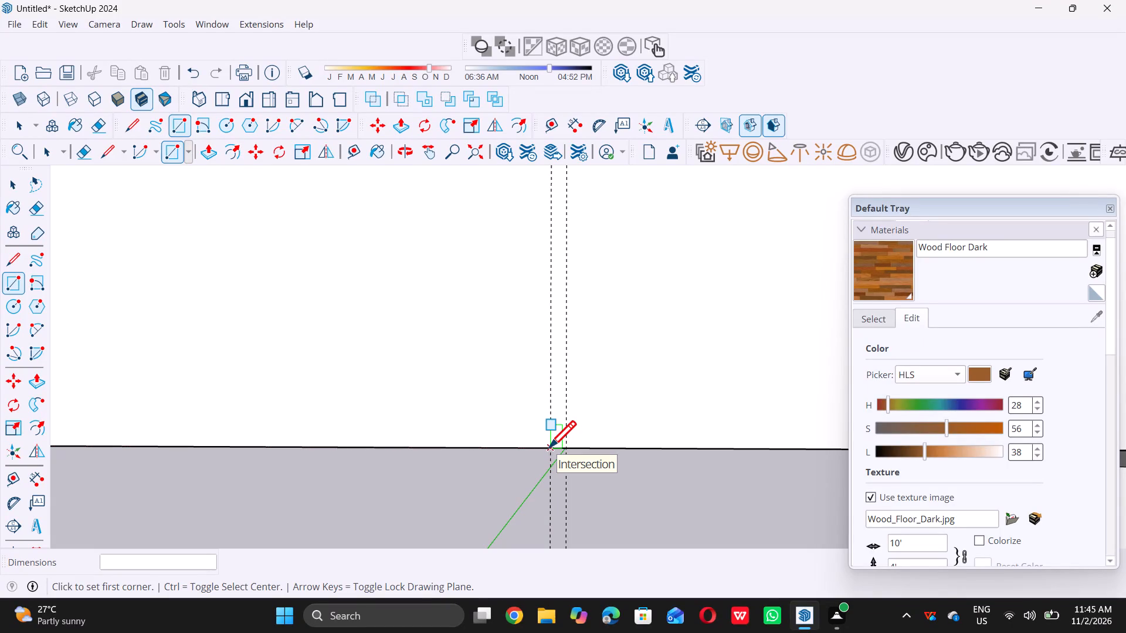
triple_click(552, 444)
scroll(552, 444, down, 8)
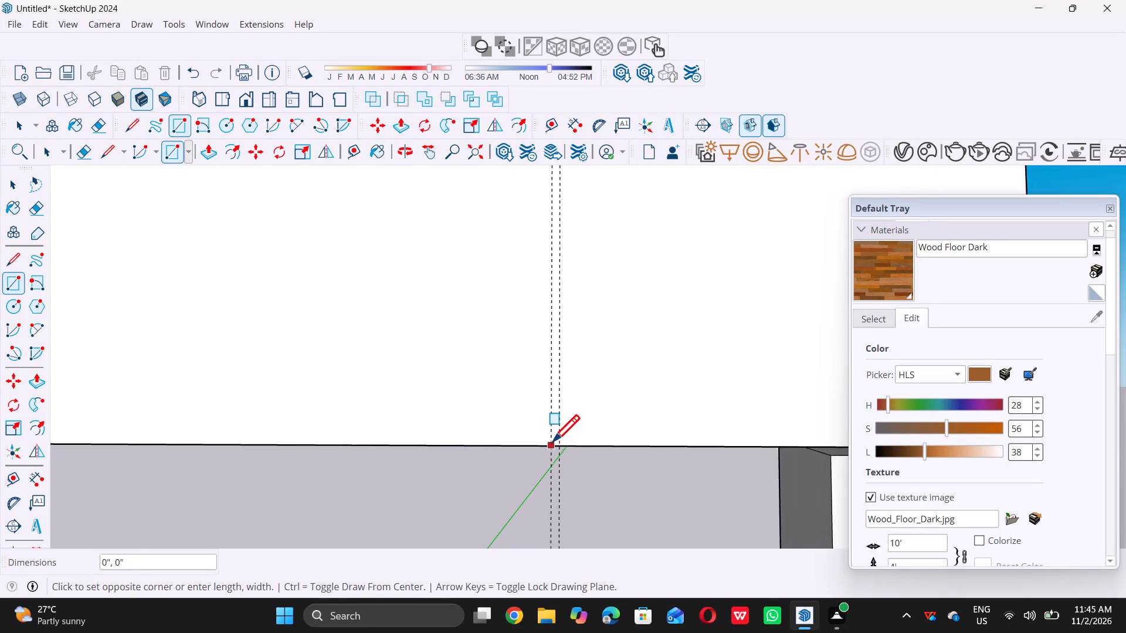
scroll(552, 441, down, 10)
scroll(540, 307, up, 1)
scroll(558, 252, up, 5)
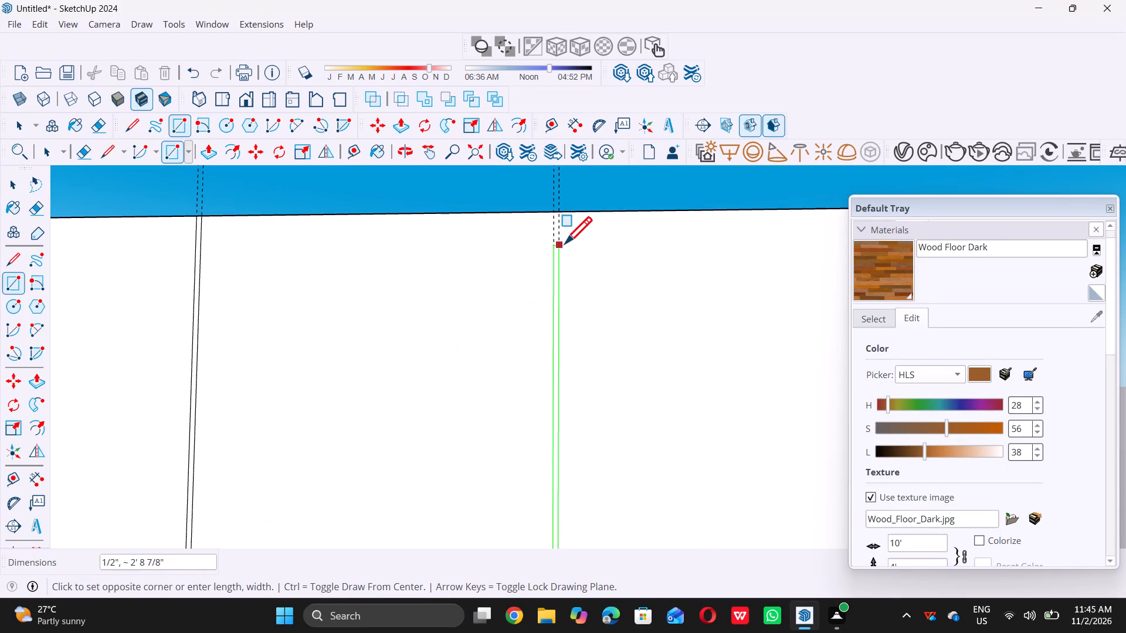
scroll(559, 248, down, 4)
scroll(557, 226, up, 3)
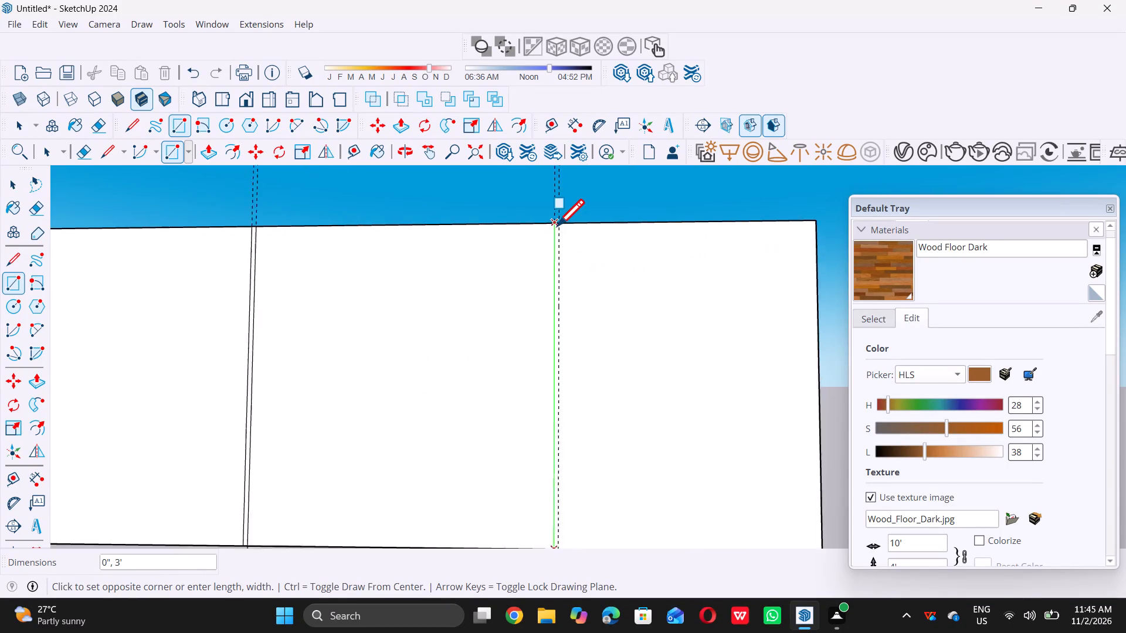
scroll(557, 226, up, 6)
double_click(564, 221)
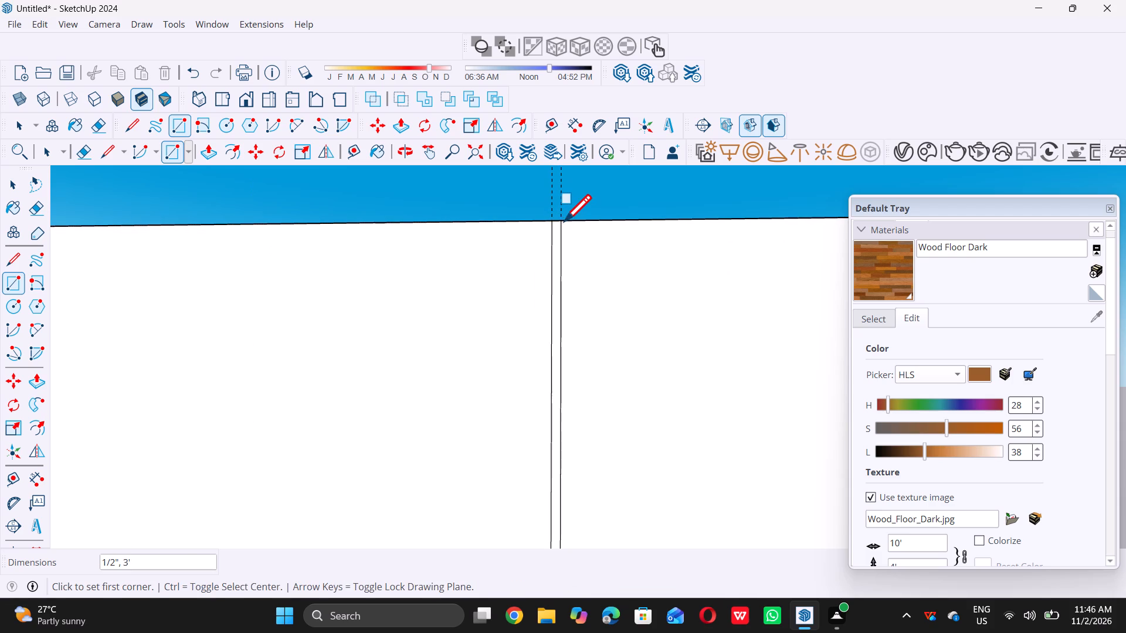
key(space)
scroll(589, 267, down, 17)
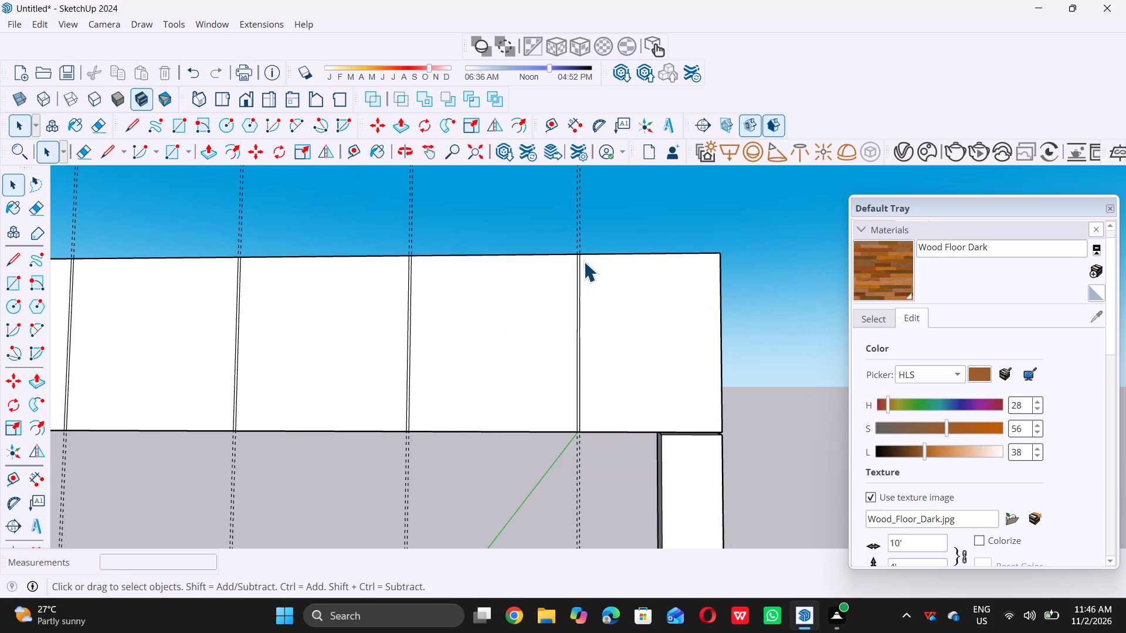
scroll(584, 261, down, 12)
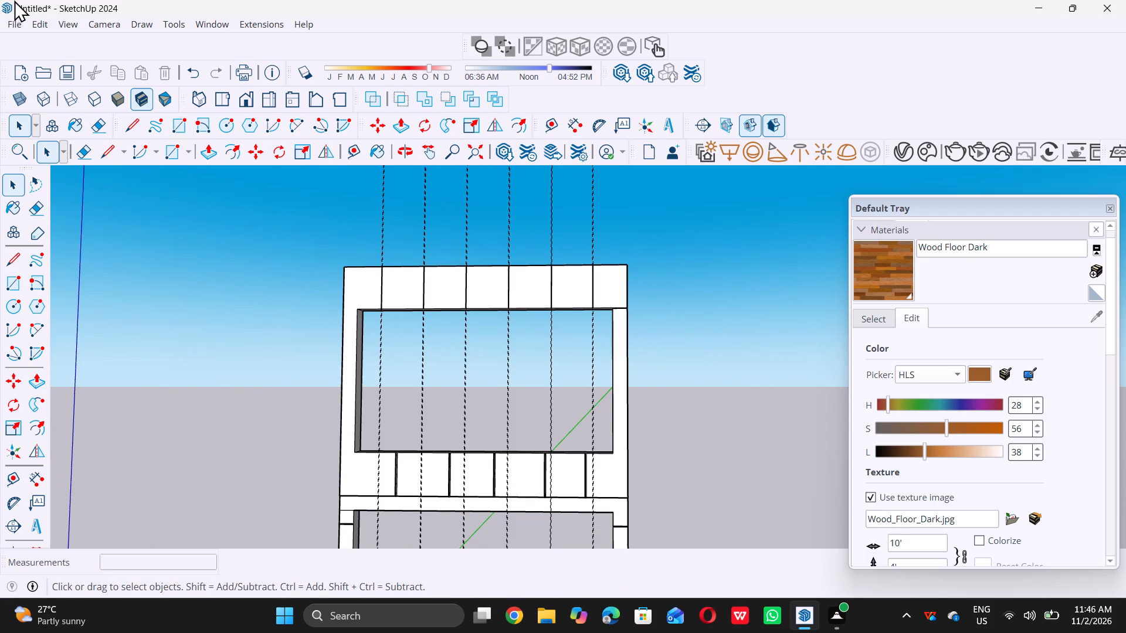
Delete all construction guides from the model.
double_click(40, 25)
double_click(40, 25)
click(40, 26)
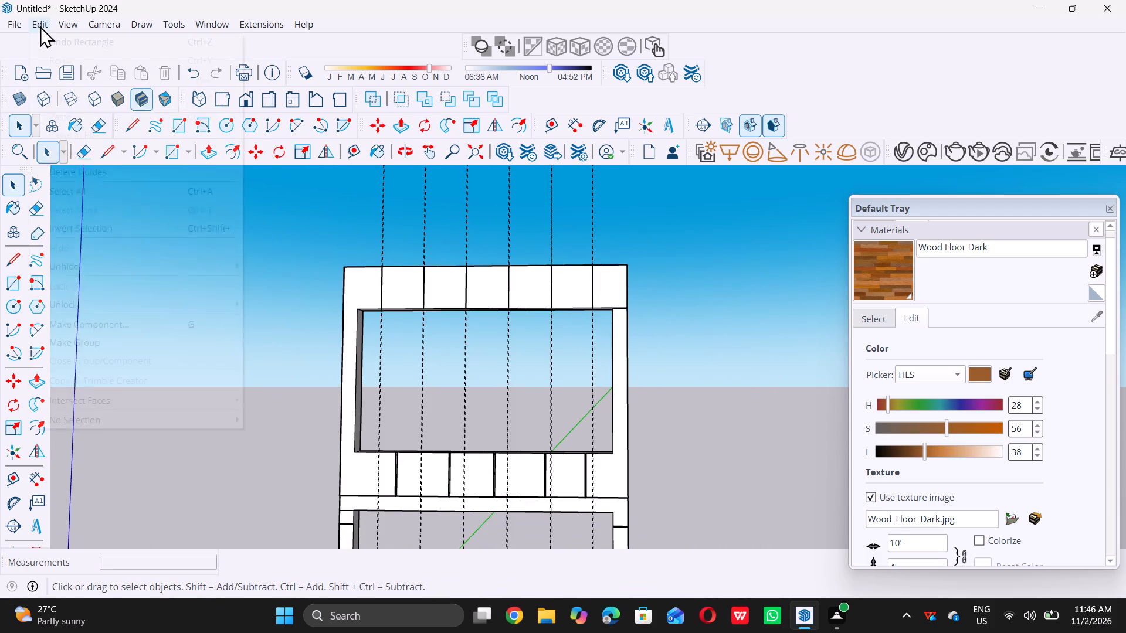
double_click(70, 178)
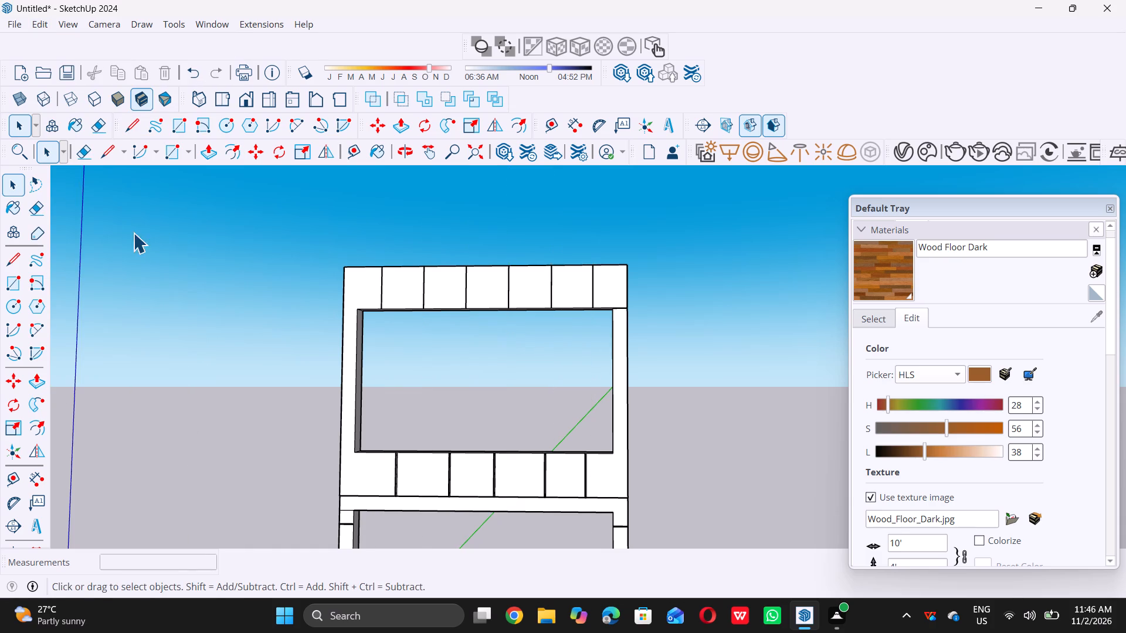
Push/Pull the first narrow divider rectangle at the top beam's left end outward by 0.5".
scroll(292, 240, down, 5)
middle_drag(294, 363, 409, 483)
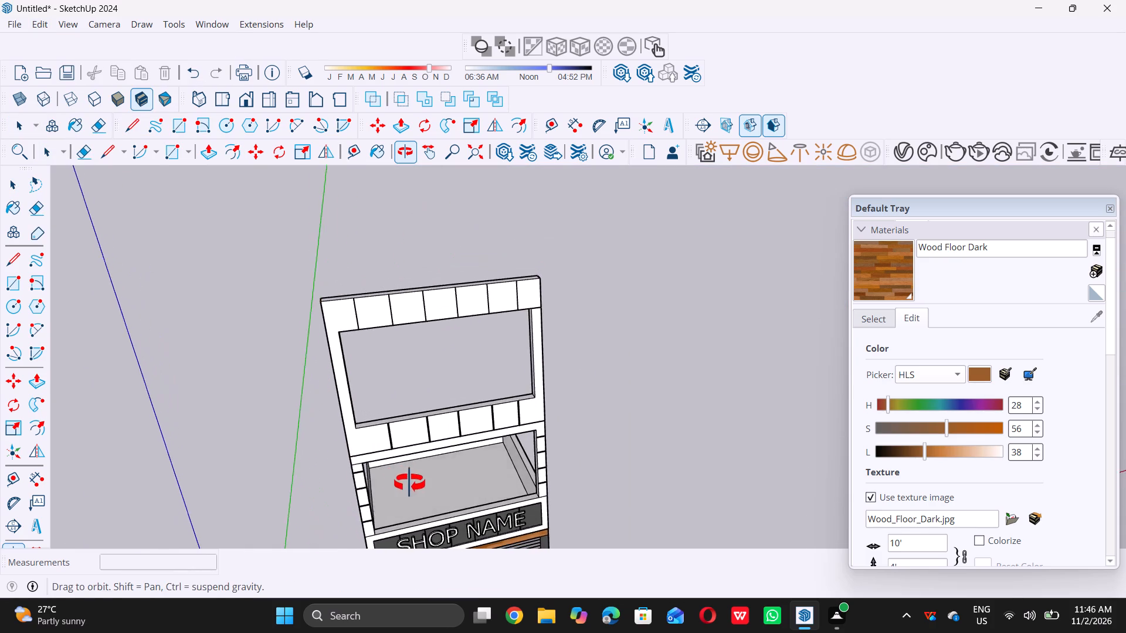
middle_drag(409, 483, 515, 475)
scroll(504, 380, down, 4)
scroll(436, 494, up, 2)
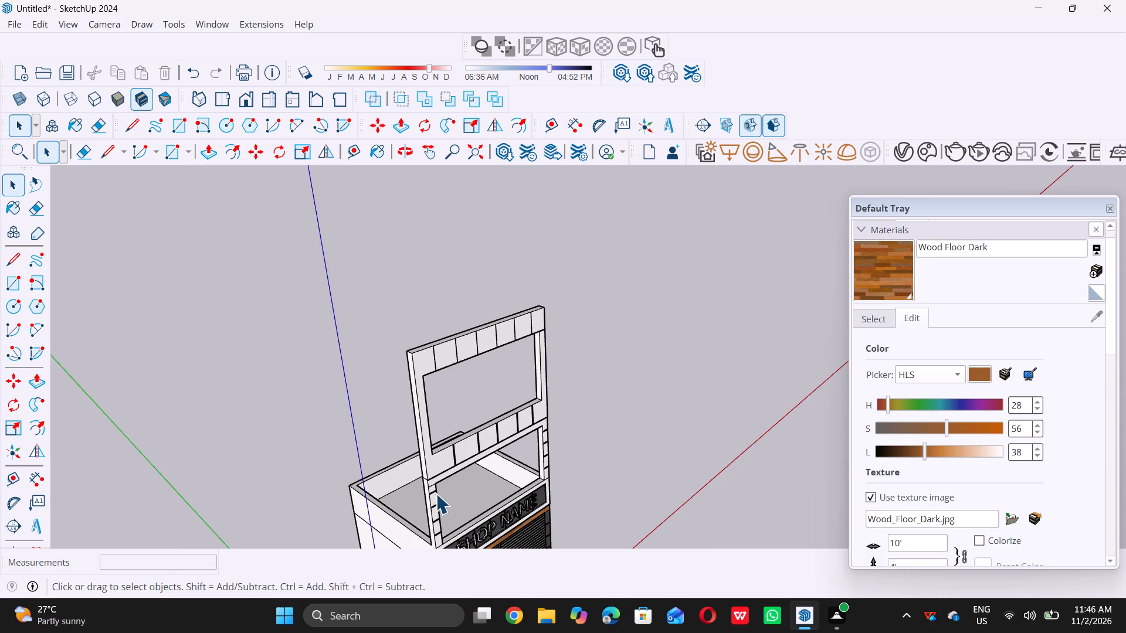
scroll(436, 494, up, 5)
scroll(452, 402, up, 14)
scroll(469, 420, down, 2)
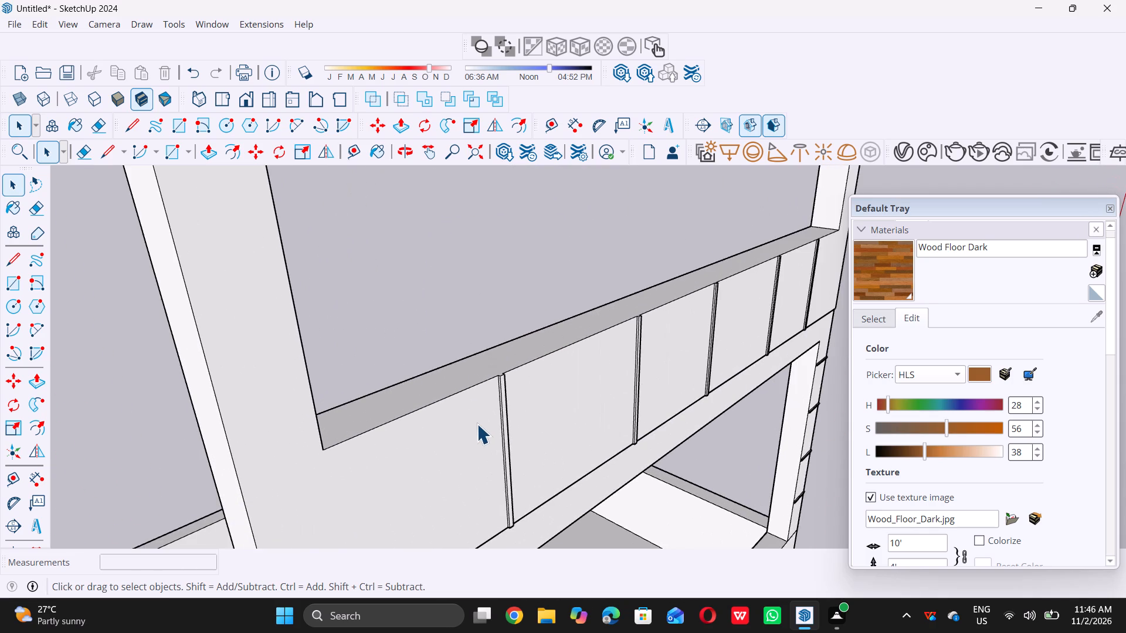
scroll(477, 424, down, 20)
scroll(546, 348, up, 6)
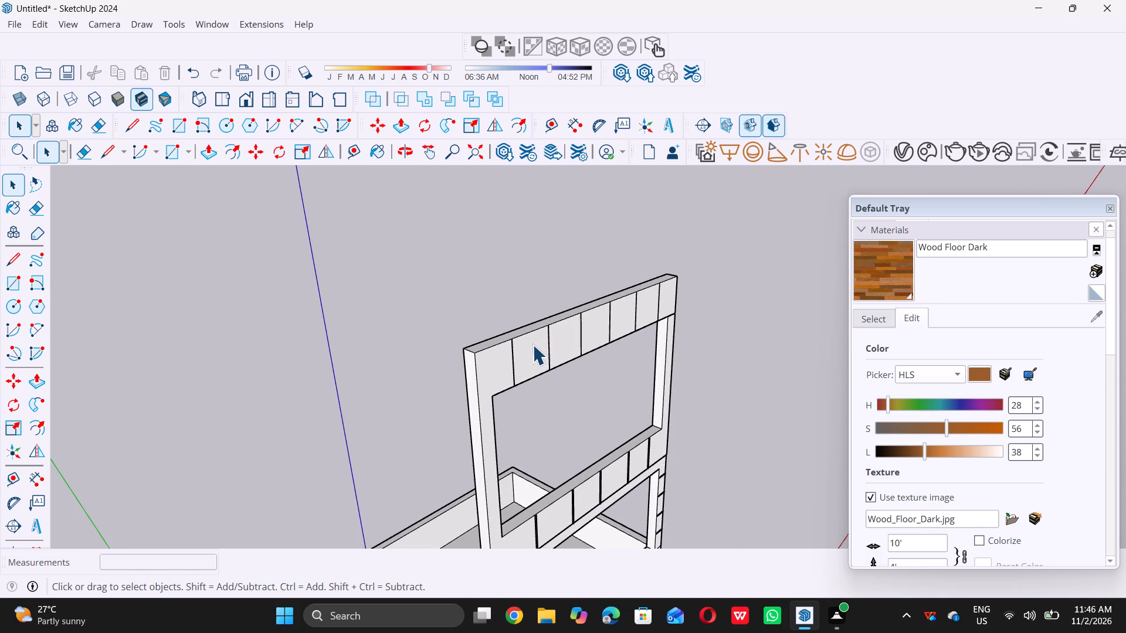
scroll(508, 342, up, 19)
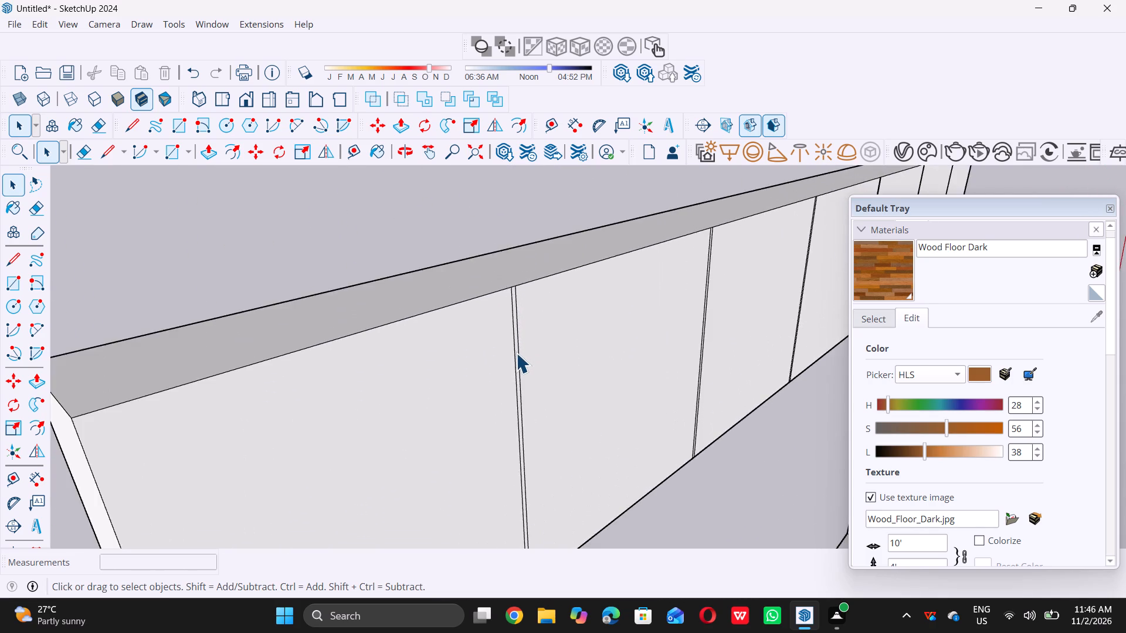
scroll(516, 353, up, 11)
double_click(517, 355)
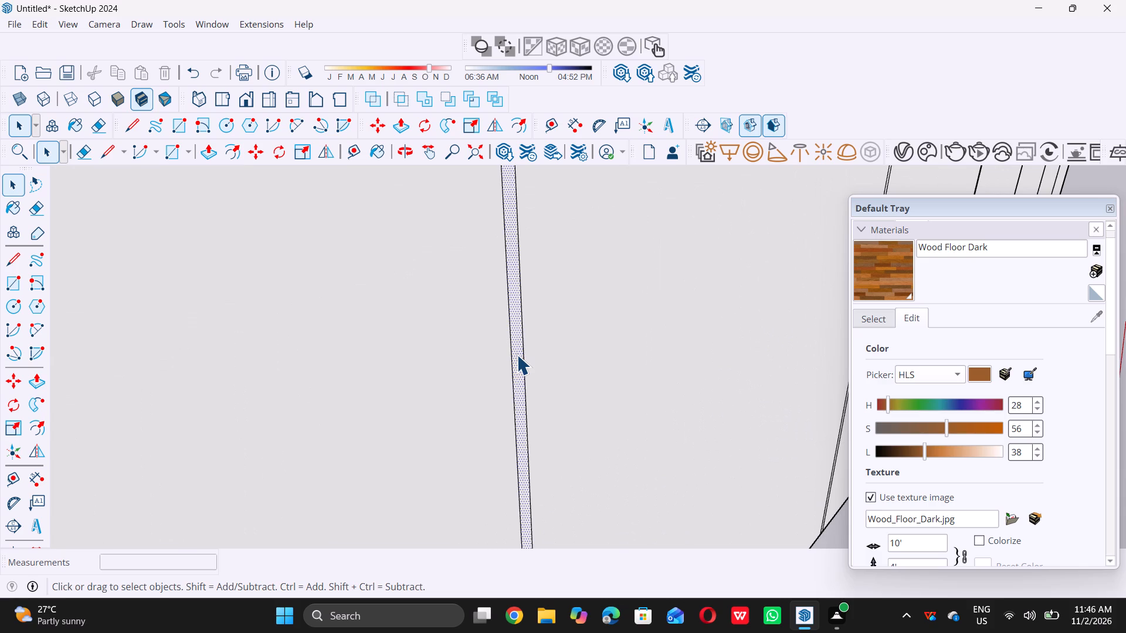
key(p)
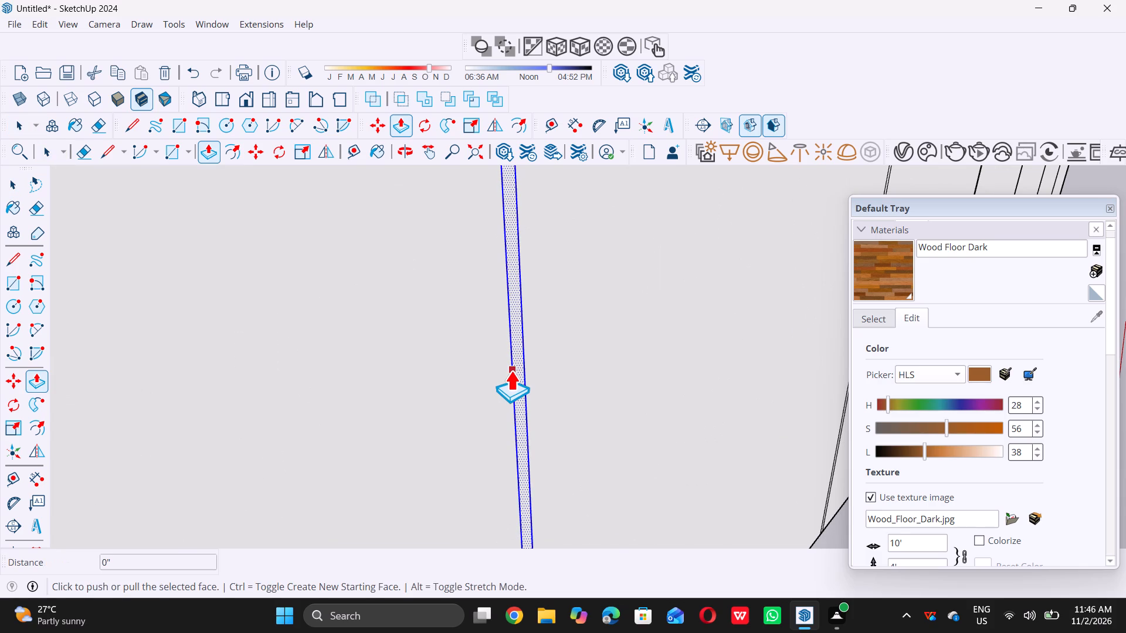
click(511, 370)
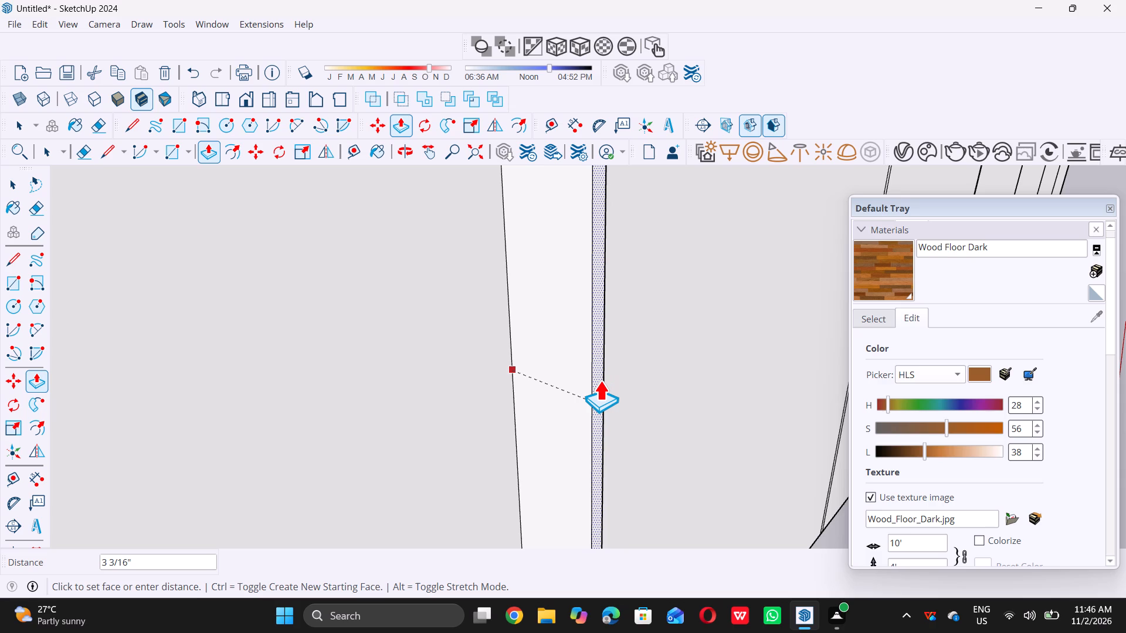
text(0.5)
key(shift+quotedbl)
key(Return)
key(space)
Push/Pull the second narrow divider rectangle on the top beam outward by 0.5".
scroll(551, 408, down, 3)
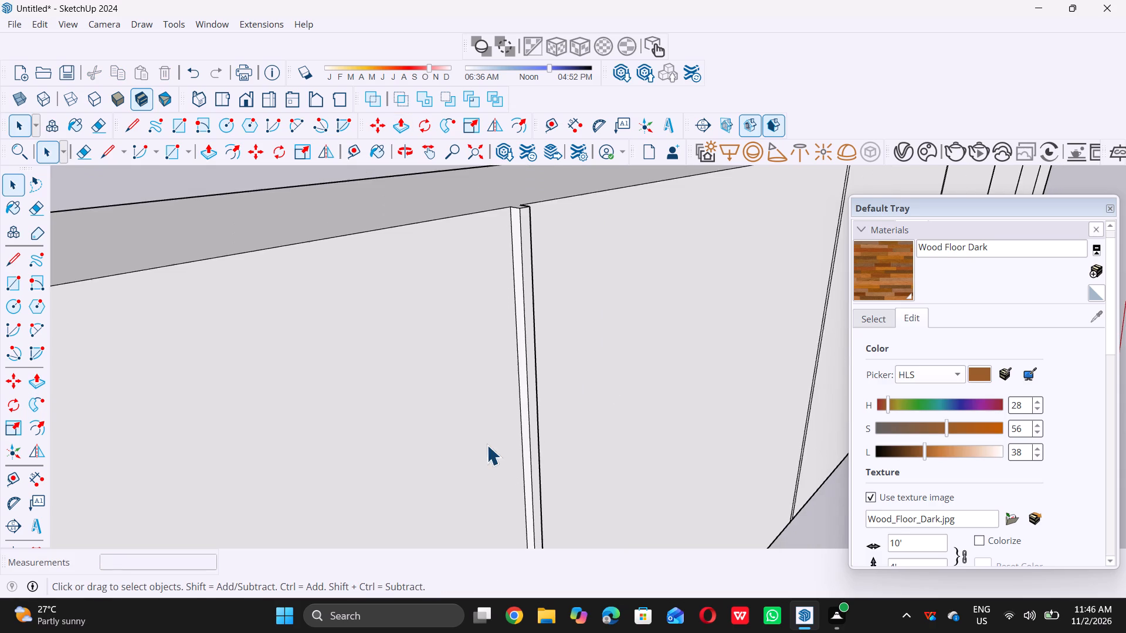
scroll(456, 439, down, 12)
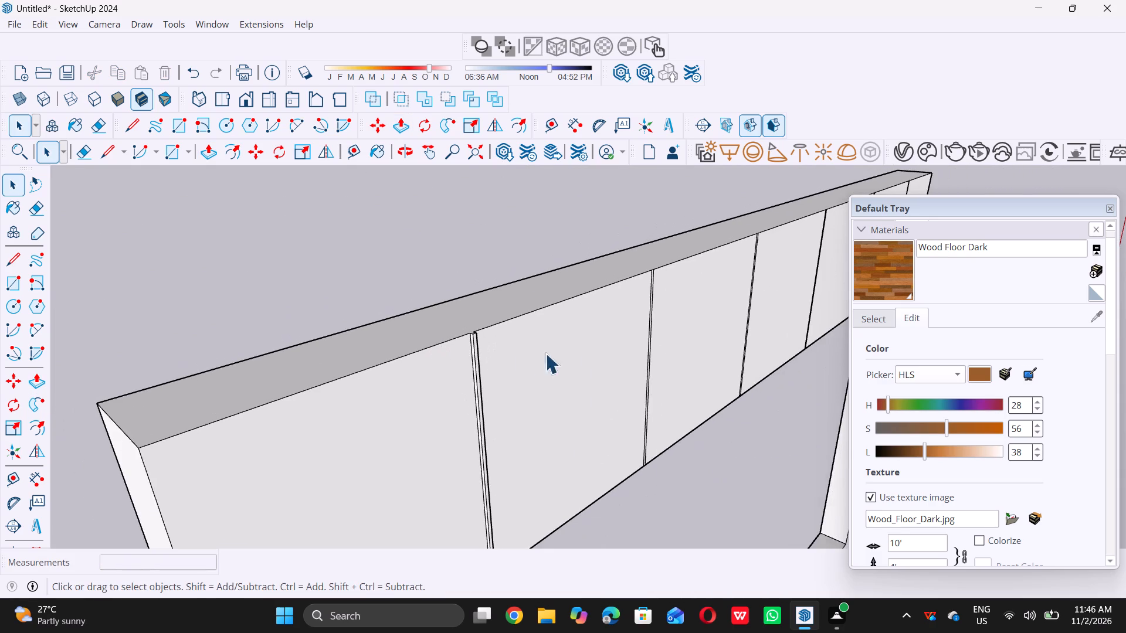
scroll(636, 328, up, 16)
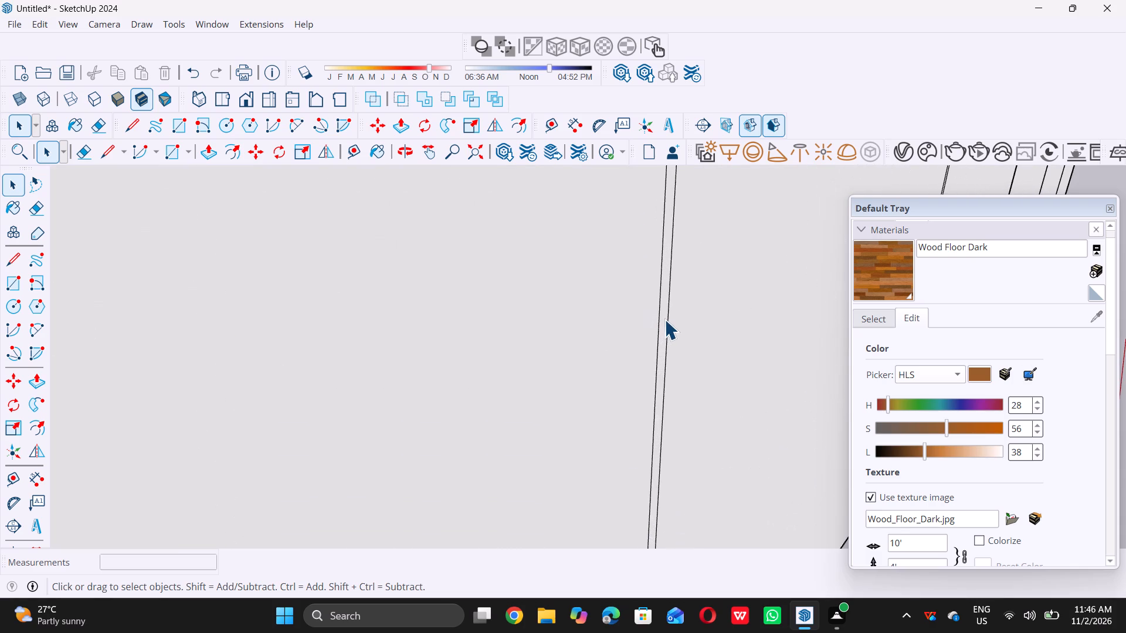
double_click(664, 319)
key(p)
click(662, 321)
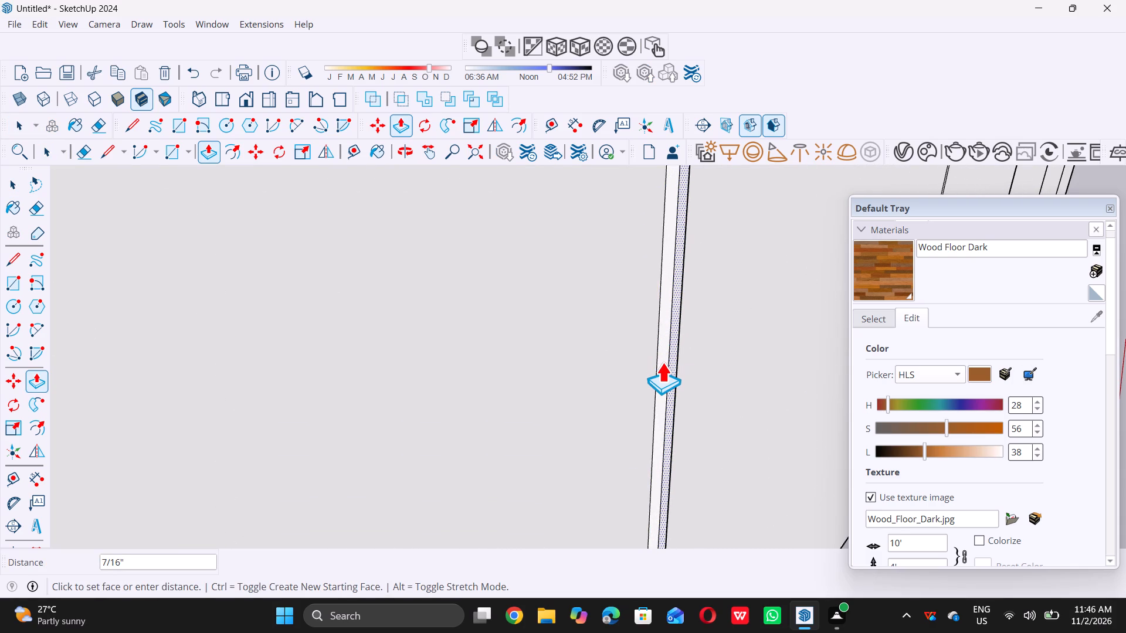
text(0.)
key(5)
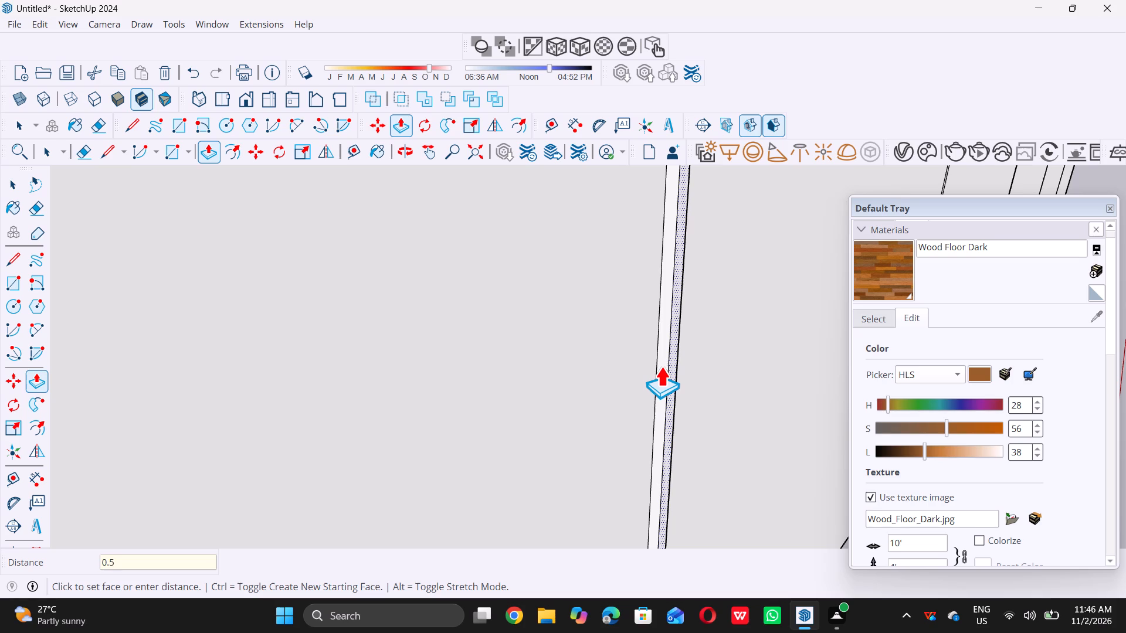
key(shift+quotedbl)
key(Return)
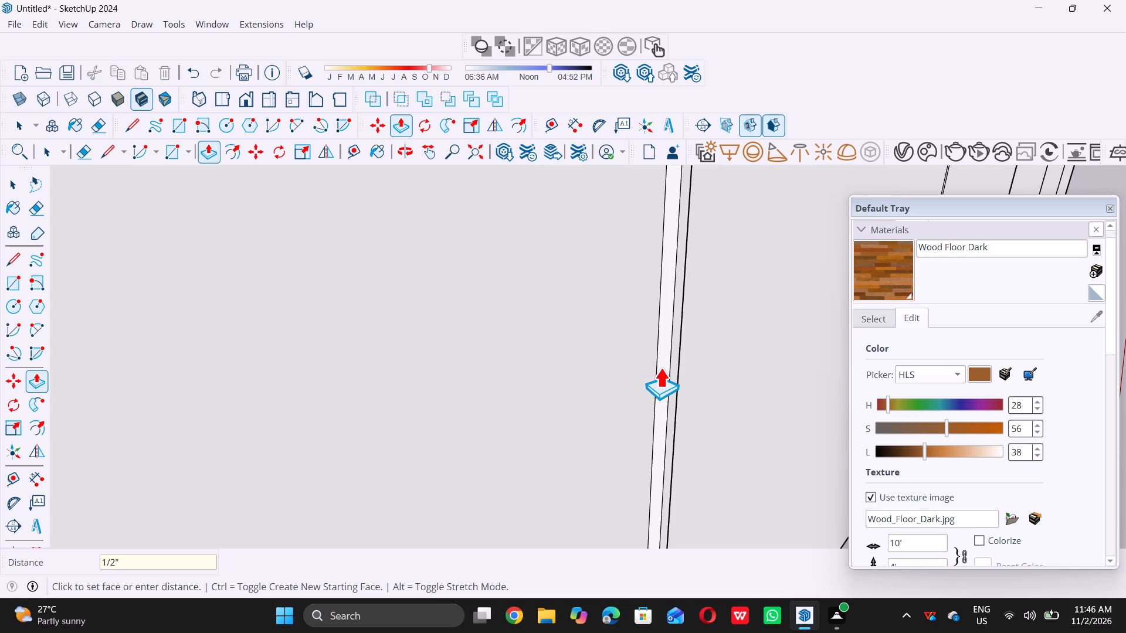
key(space)
Repeat the 1/2" outward Push/Pull on the third narrow divider rectangle of the top beam.
scroll(578, 433, down, 11)
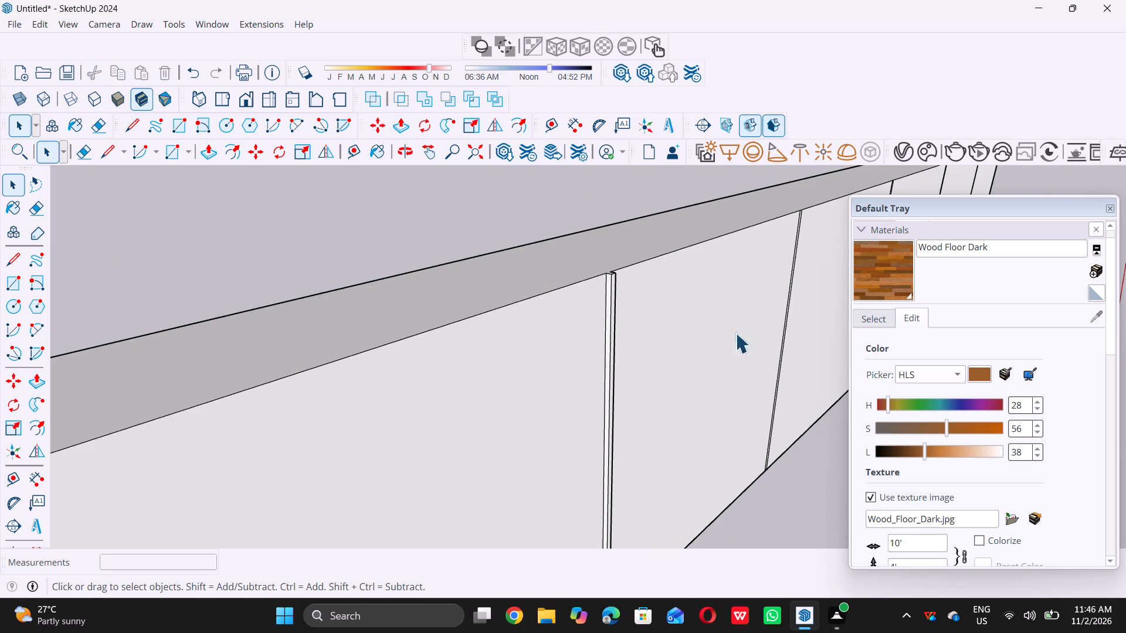
scroll(779, 278, up, 1)
scroll(615, 345, down, 14)
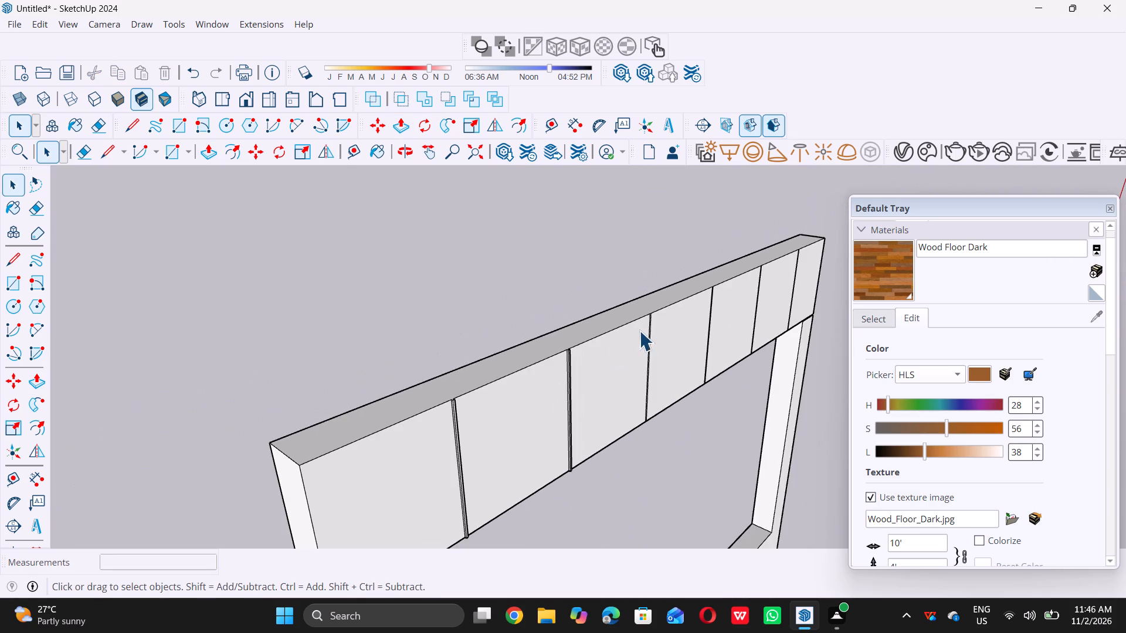
scroll(673, 324, up, 11)
scroll(624, 337, up, 5)
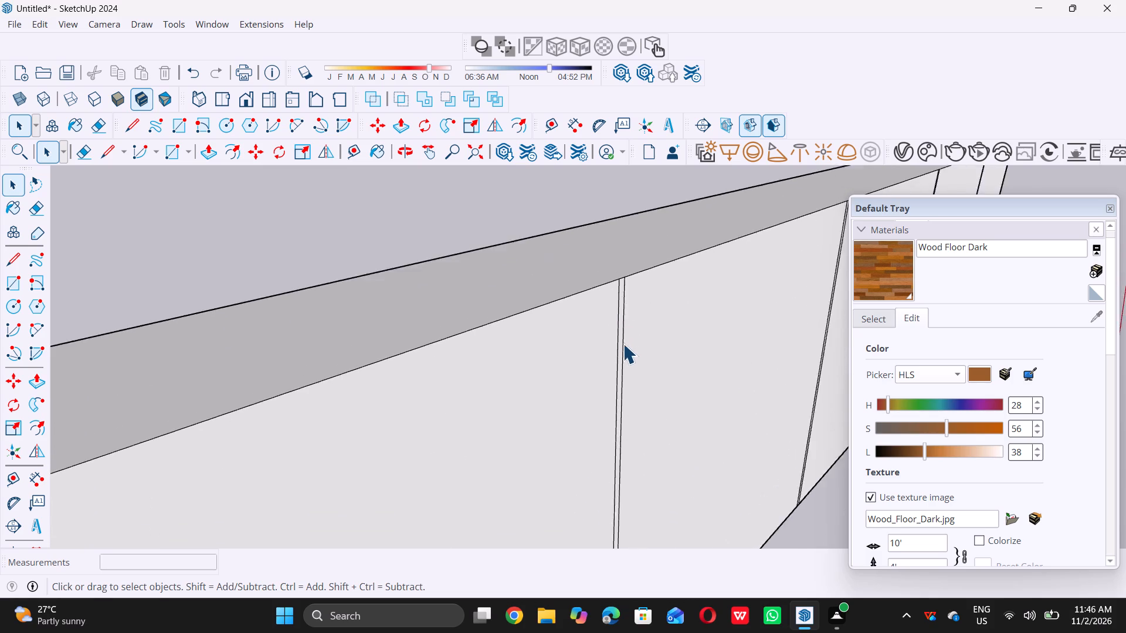
scroll(622, 343, up, 7)
click(619, 342)
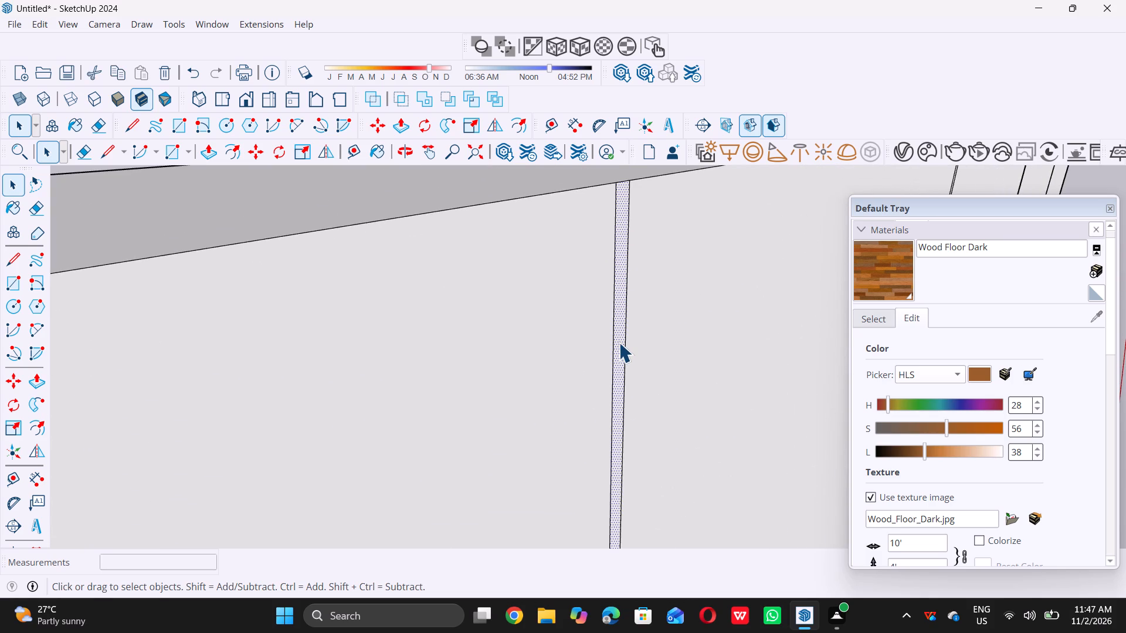
key(p)
double_click(619, 342)
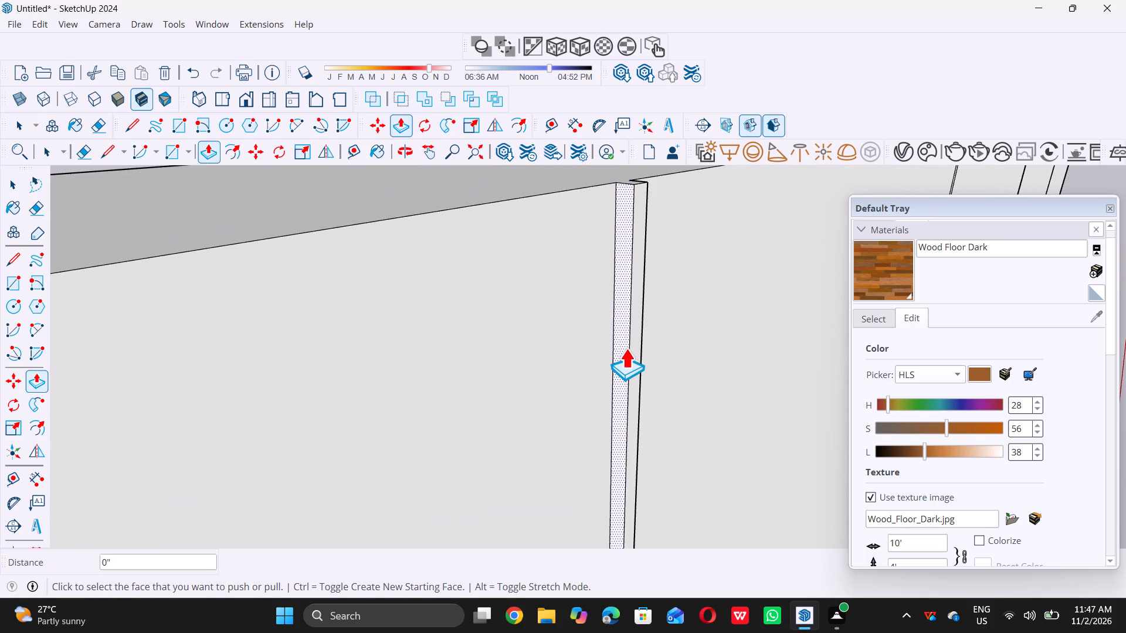
key(space)
Push/Pull the fourth narrow divider rectangle on the top beam outward by 0.5".
scroll(596, 360, down, 19)
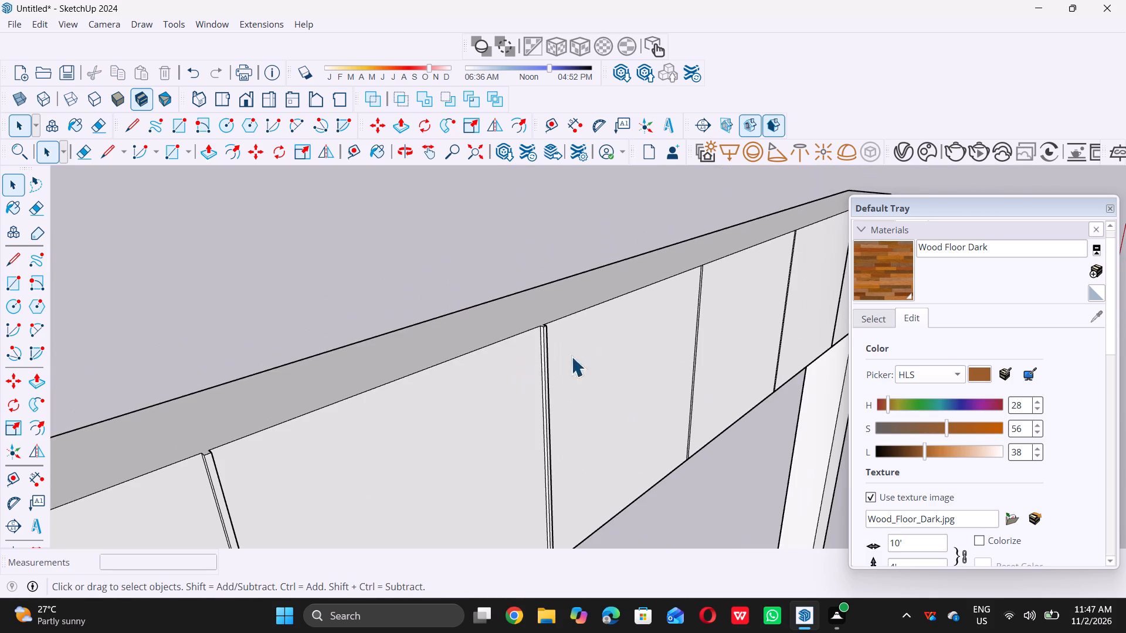
scroll(714, 270, up, 14)
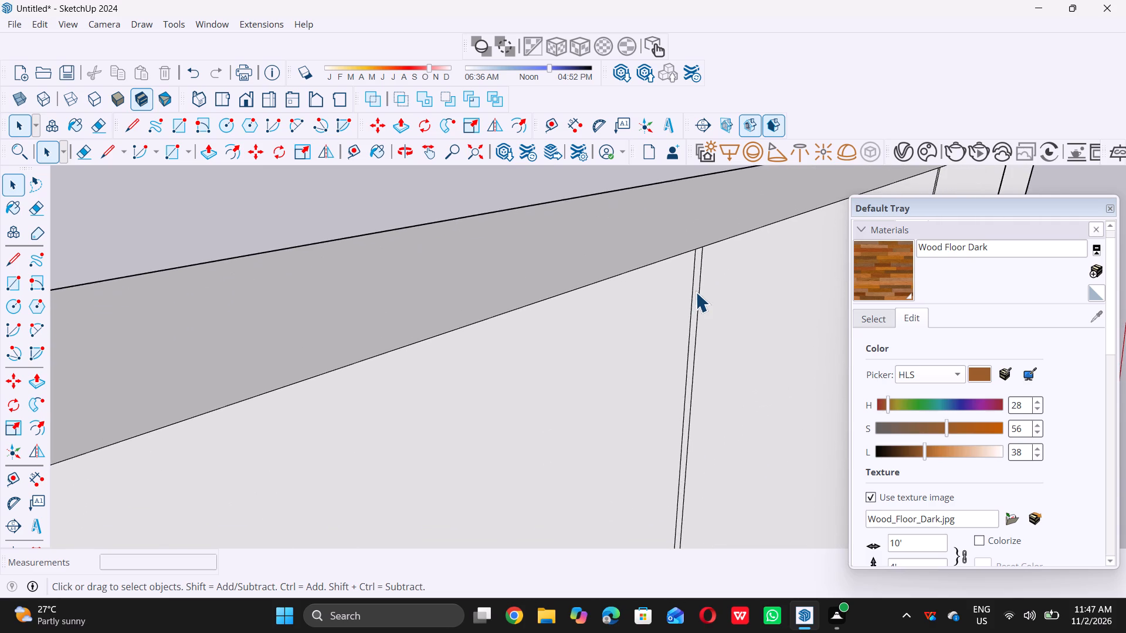
scroll(697, 292, up, 5)
click(696, 292)
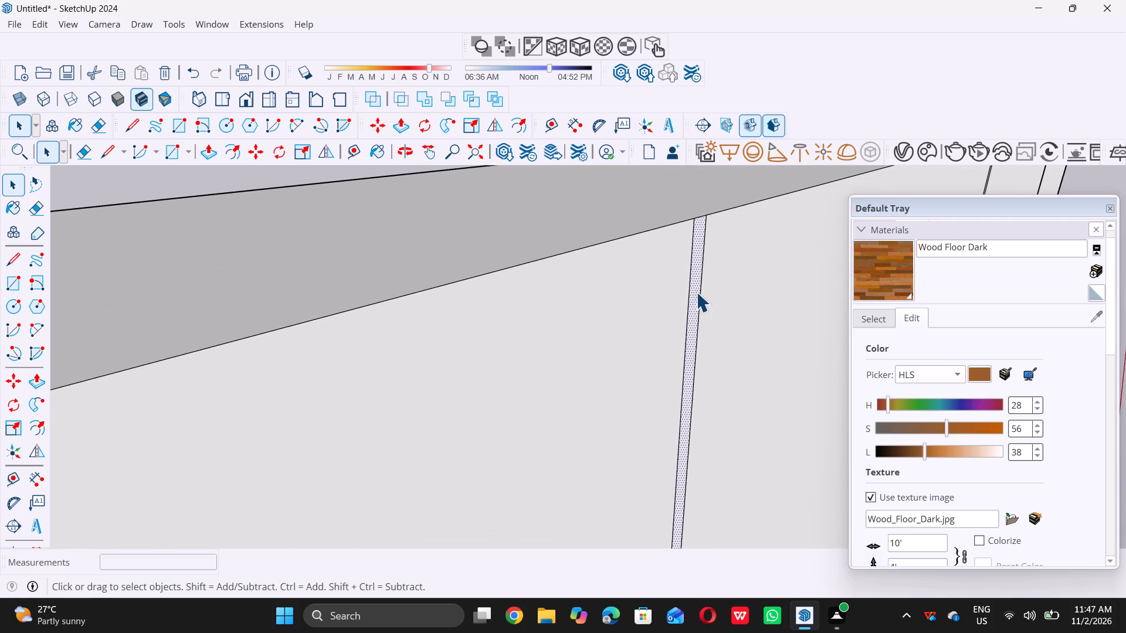
key(p)
click(696, 292)
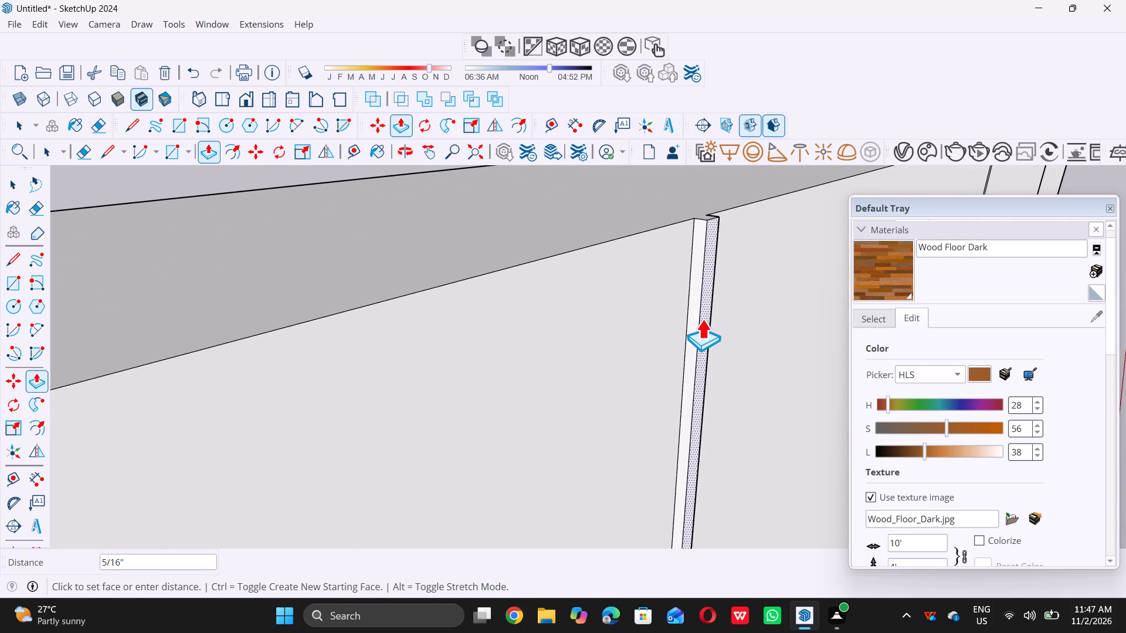
key(0)
key(period)
key(5)
key(shift+quotedbl)
key(Return)
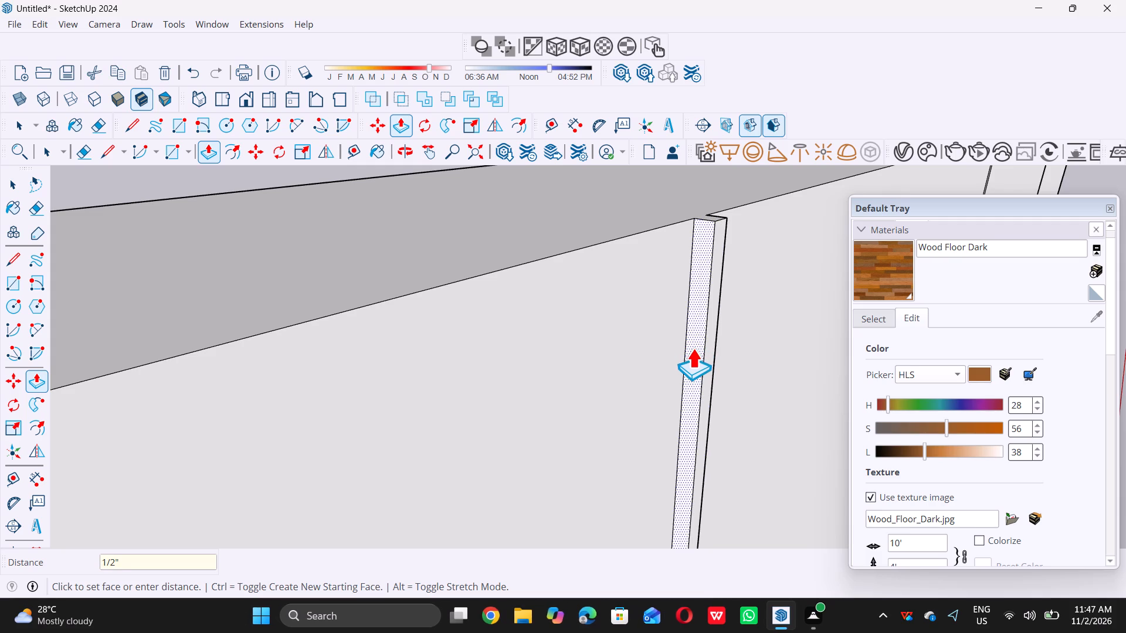
key(c)
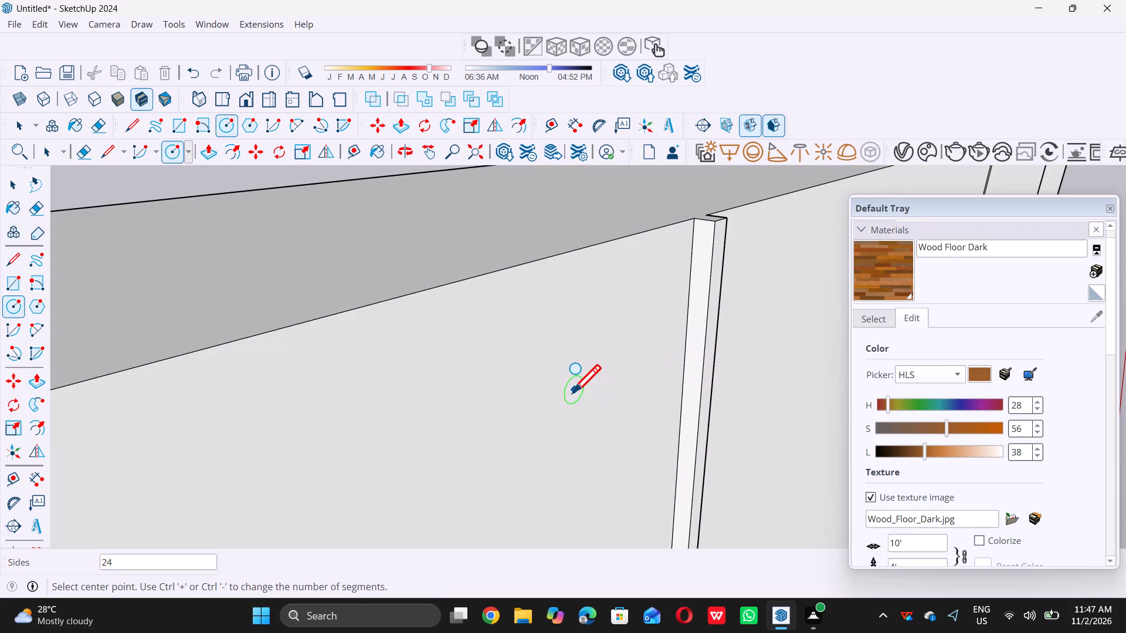
key(space)
Push/Pull the fifth narrow divider rectangle on the top beam outward by 0.5".
scroll(564, 399, down, 20)
scroll(564, 399, down, 1)
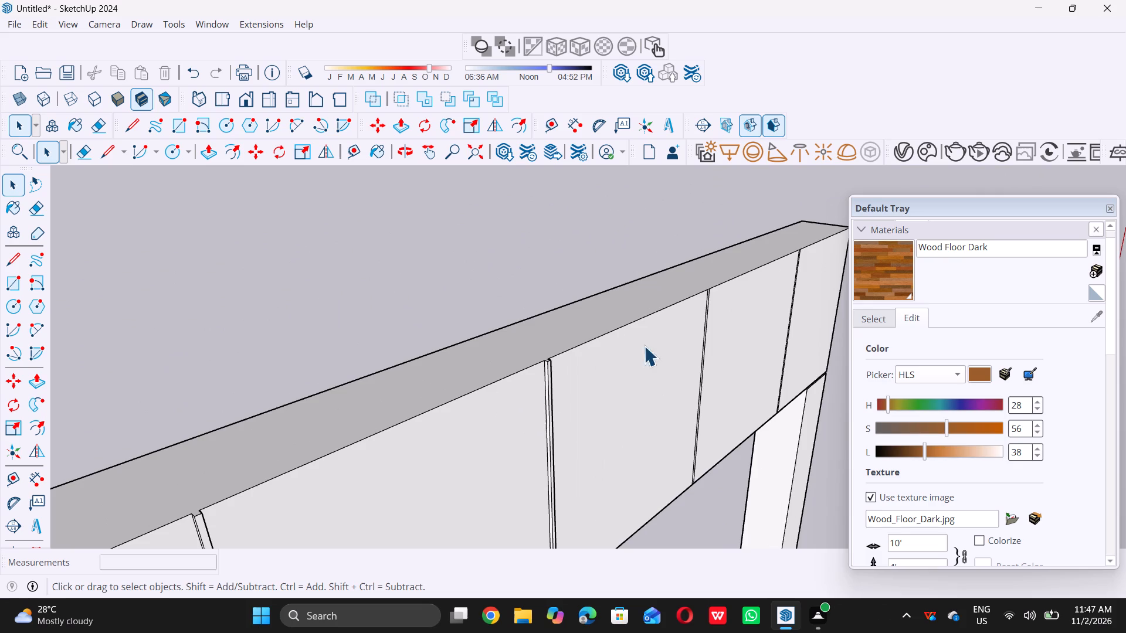
scroll(731, 293, up, 11)
scroll(672, 303, up, 5)
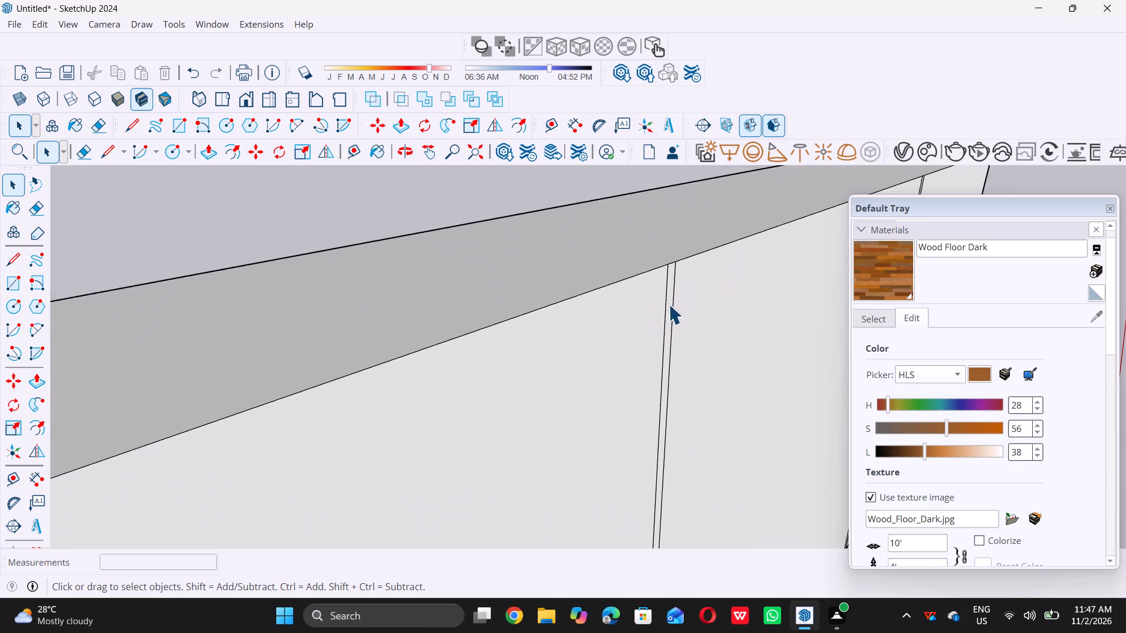
scroll(668, 307, up, 7)
click(668, 311)
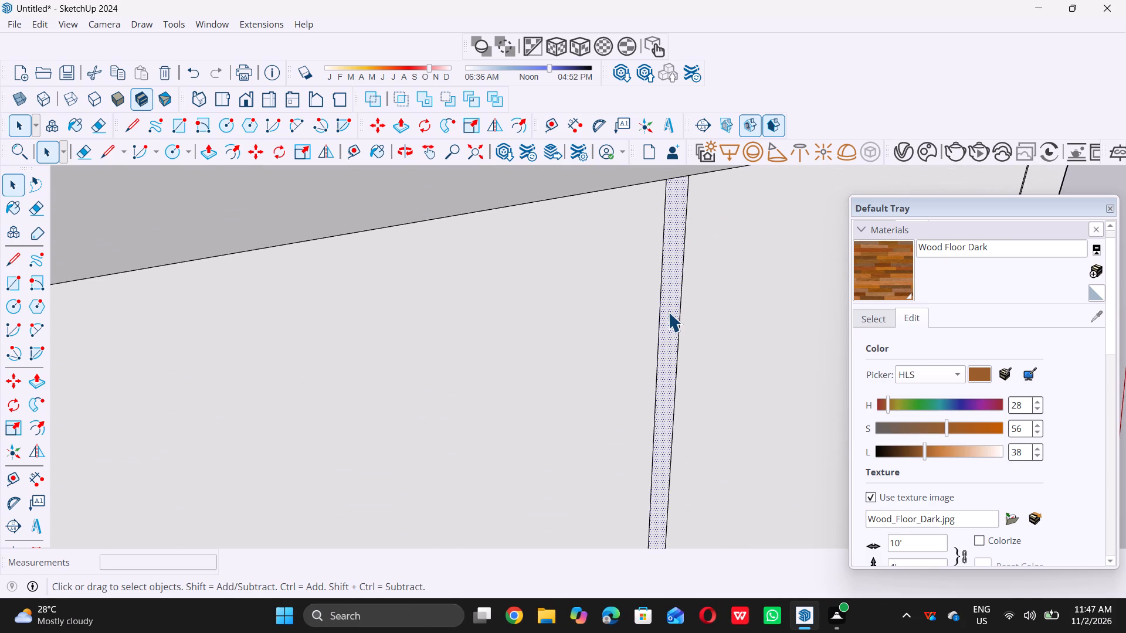
key(p)
click(669, 312)
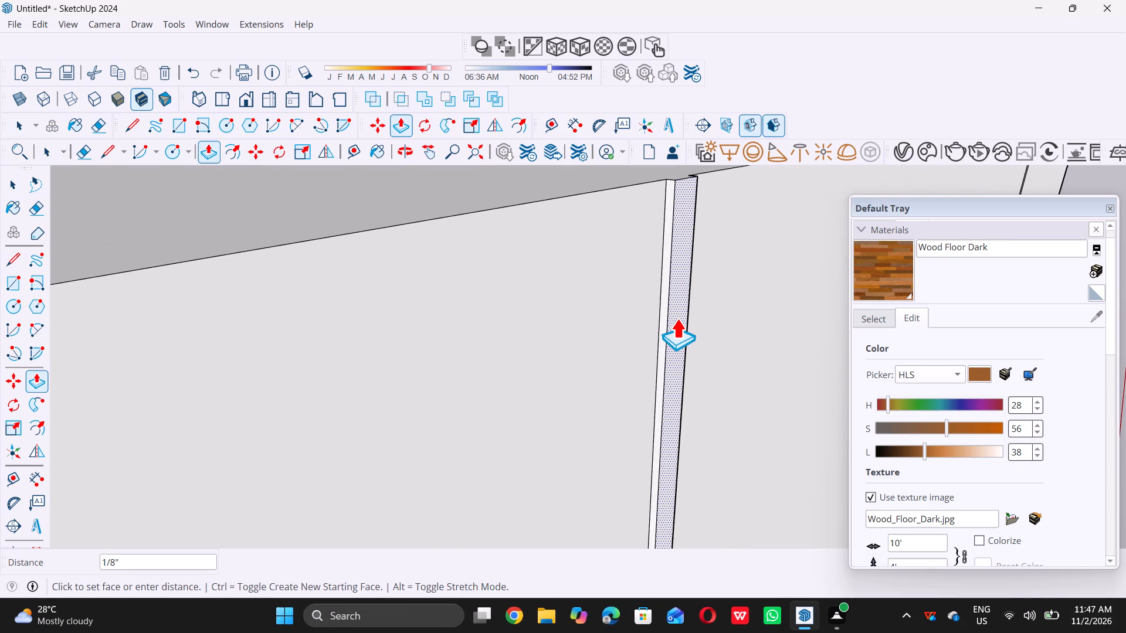
text(0.5)
key(shift+quotedbl)
key(Return)
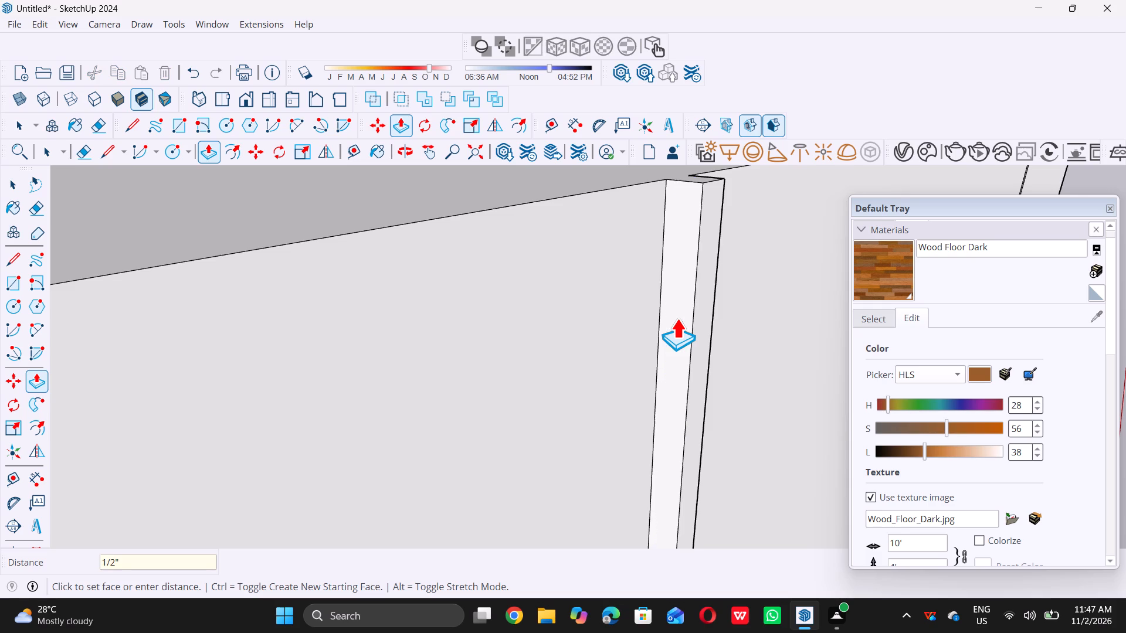
key(space)
Push/Pull the sixth and last narrow divider rectangle on the top beam outward by 0.5".
scroll(676, 313, down, 15)
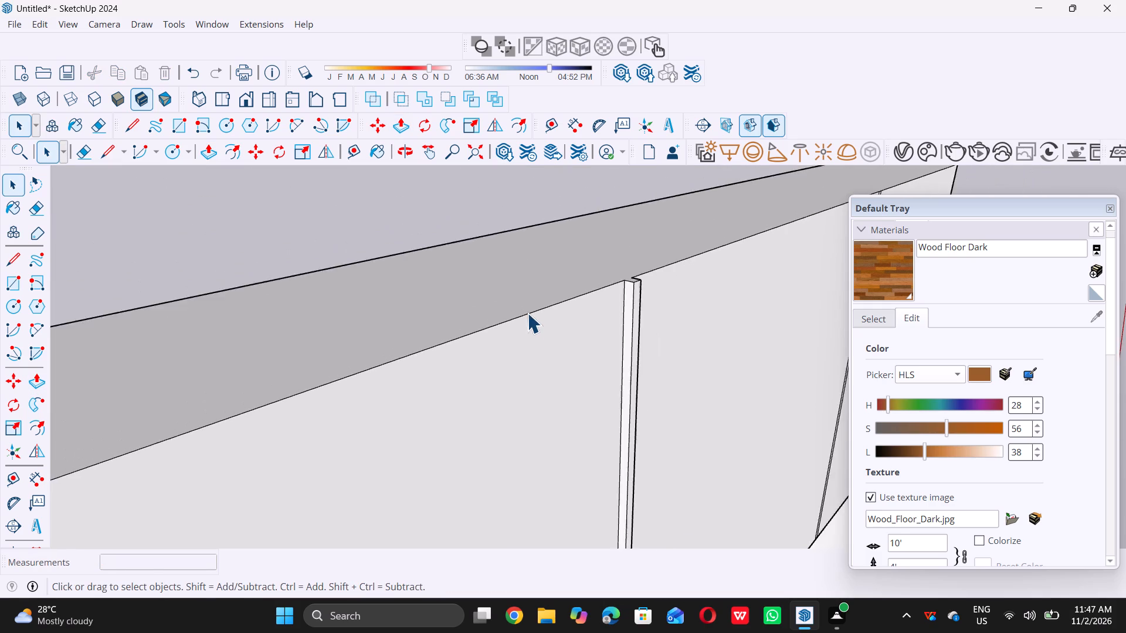
scroll(527, 313, down, 17)
scroll(667, 278, up, 3)
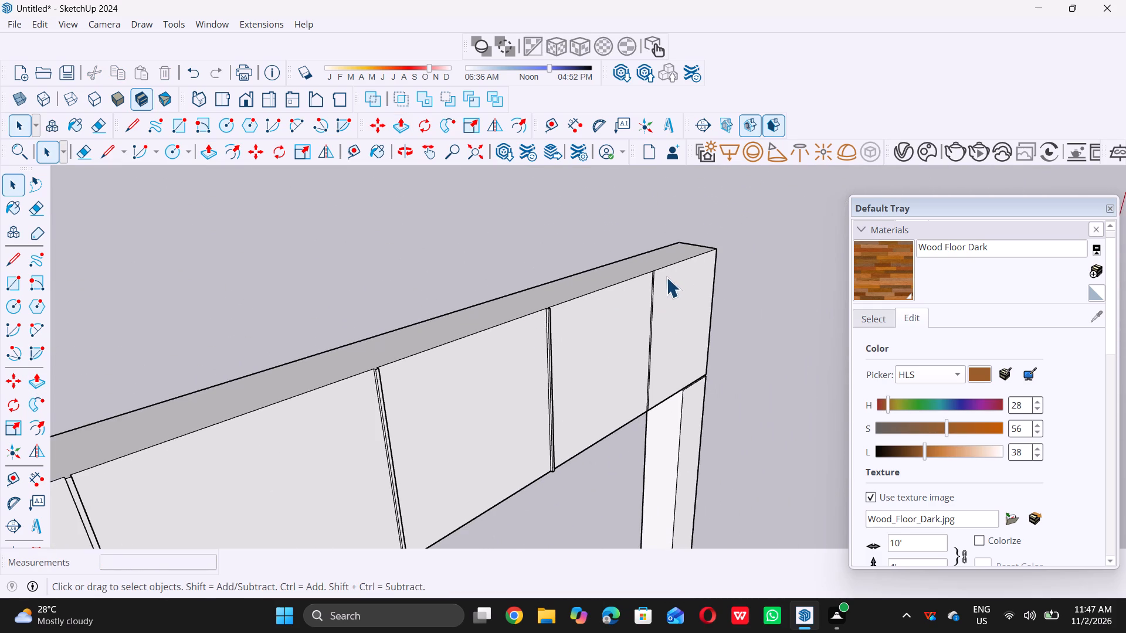
scroll(666, 277, up, 17)
scroll(638, 287, up, 4)
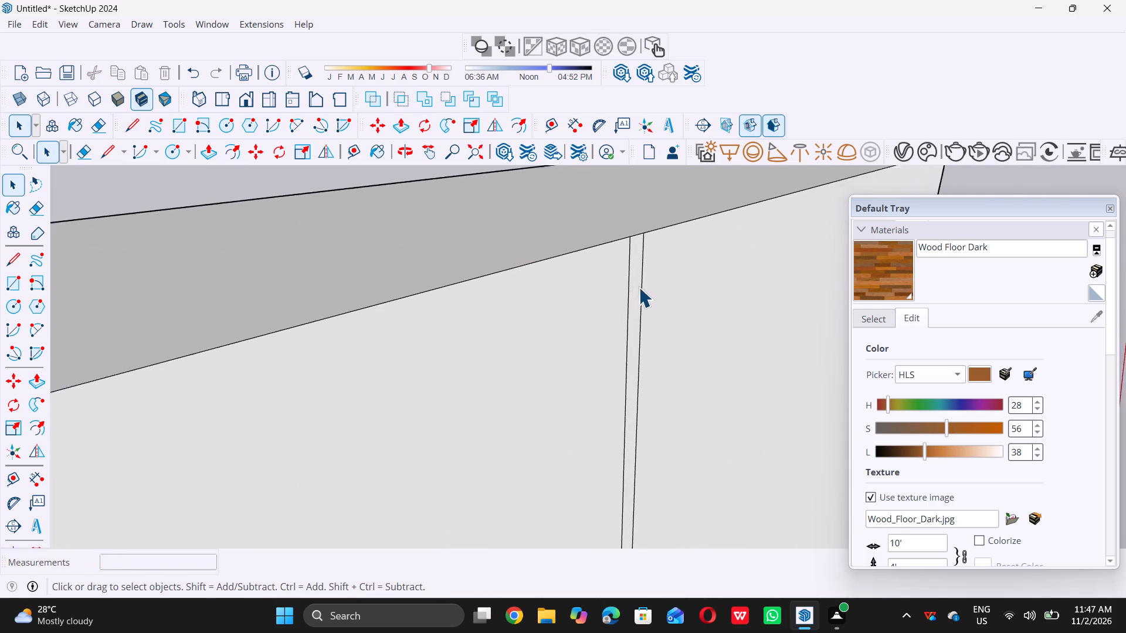
scroll(639, 287, up, 5)
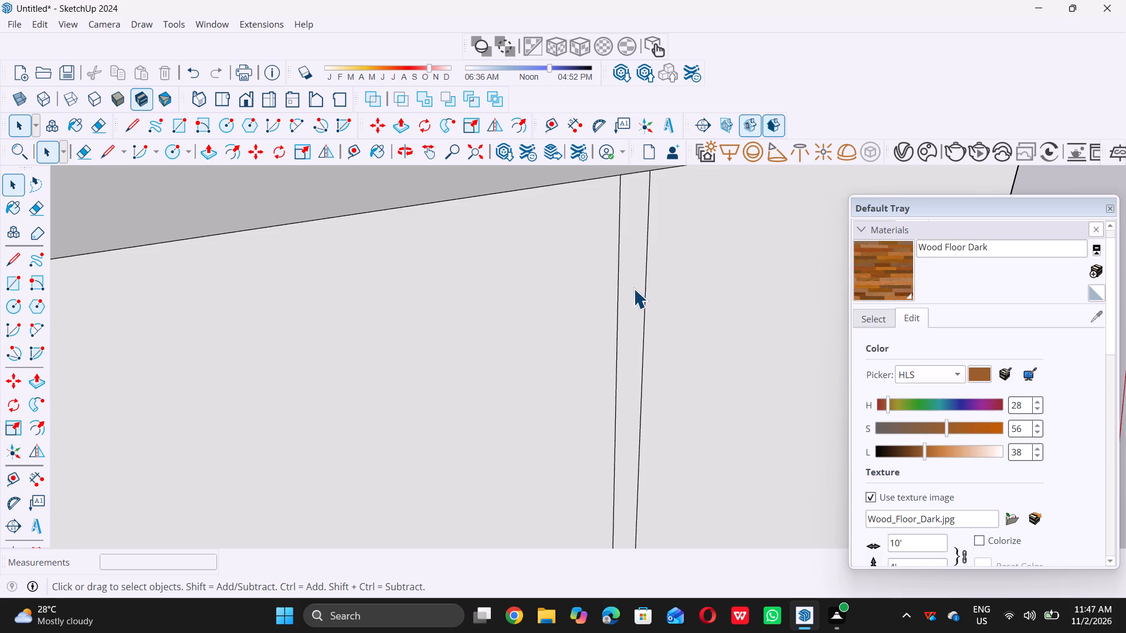
click(633, 288)
key(p)
click(633, 288)
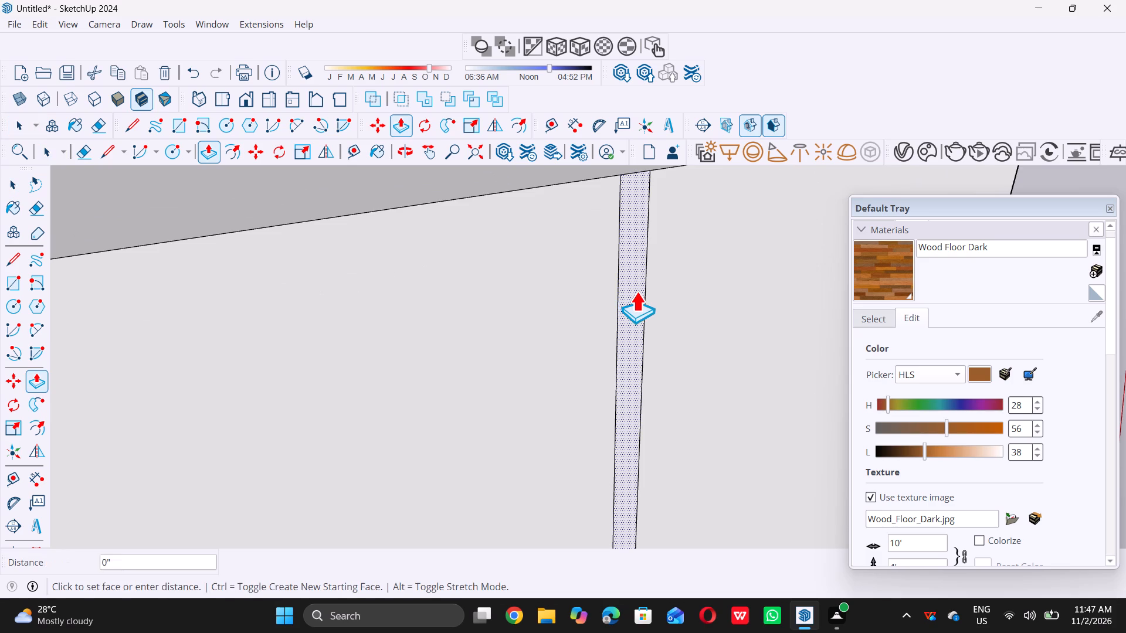
key(0)
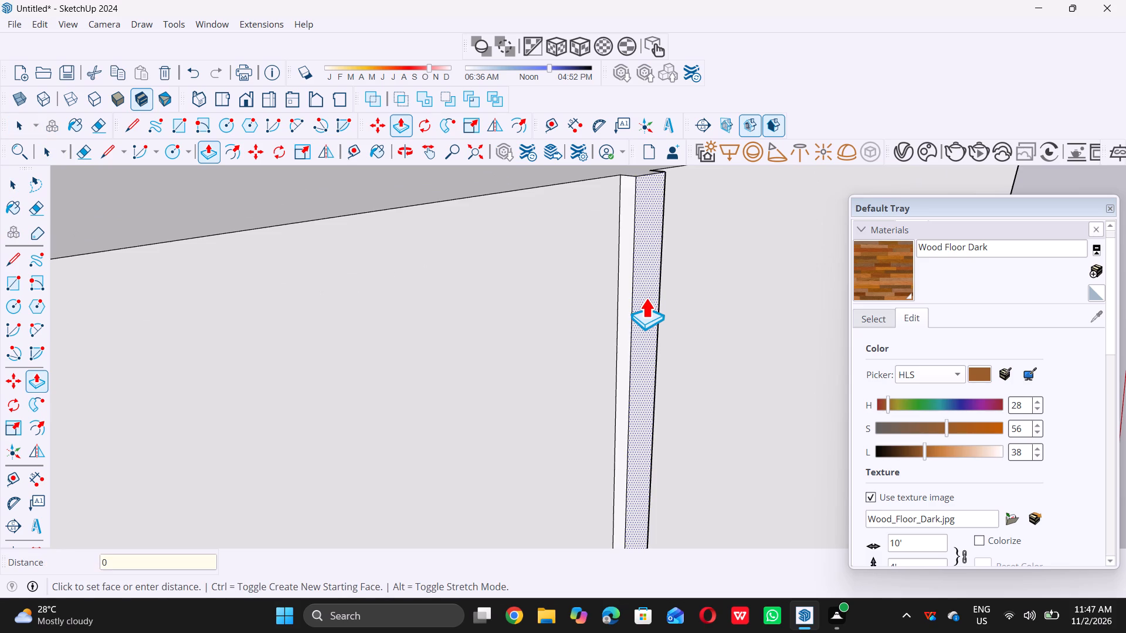
key(period)
key(5)
key(shift+quotedbl)
key(Return)
key(space)
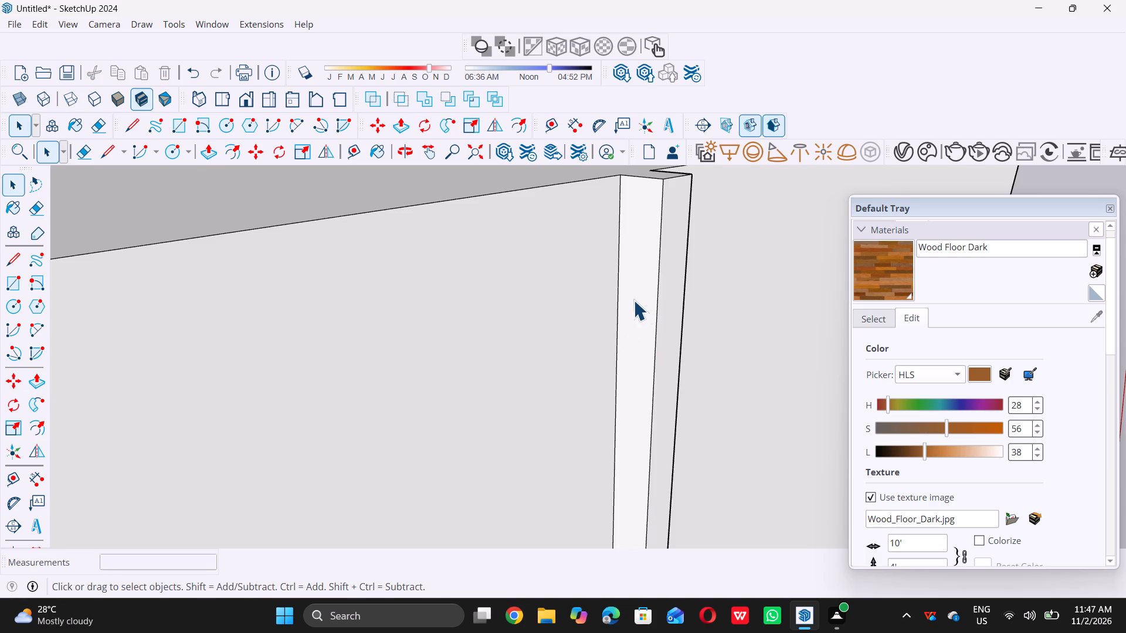
Examine the kiosk's front frame and its top beam's divider strips from the front.
scroll(635, 299, down, 20)
scroll(635, 299, down, 8)
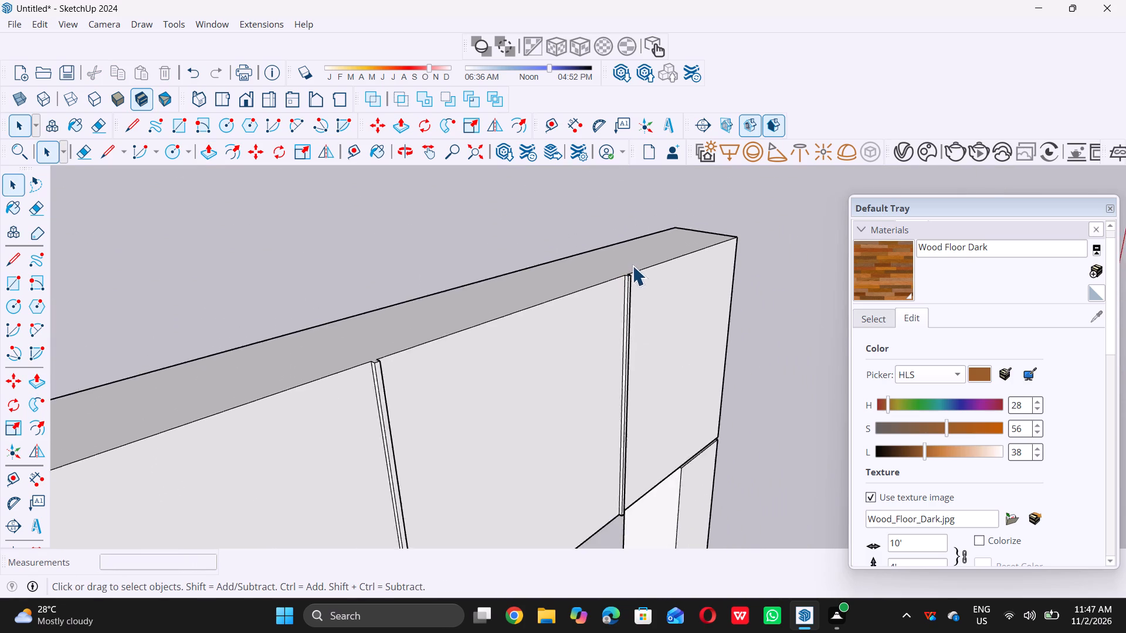
scroll(632, 266, down, 20)
scroll(632, 266, down, 1)
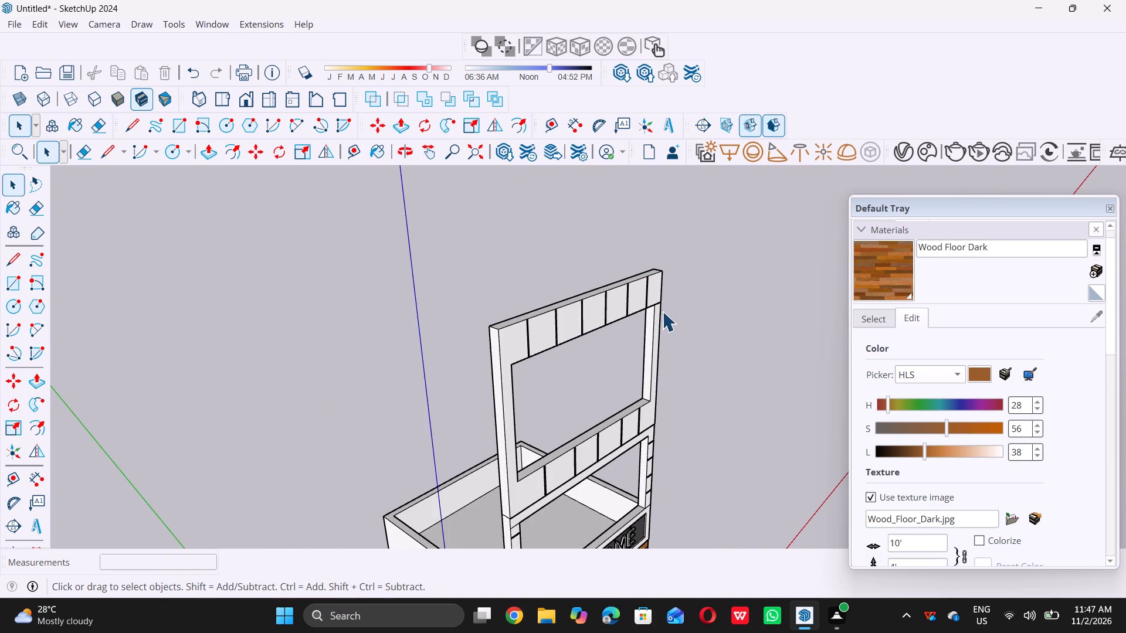
scroll(589, 365, down, 2)
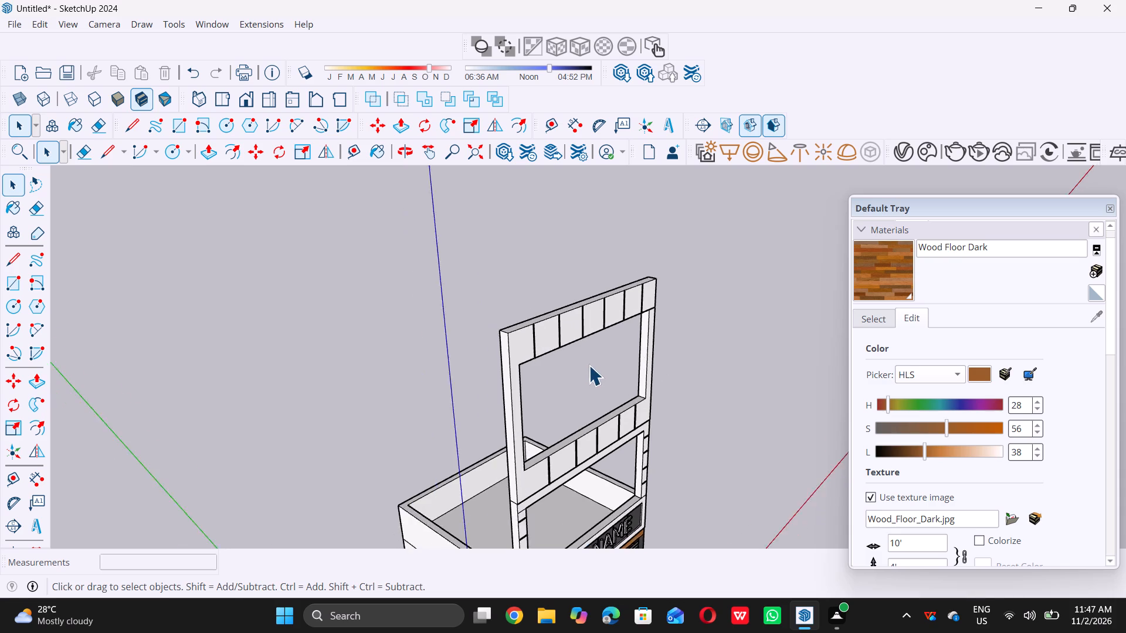
scroll(589, 365, down, 4)
middle_drag(575, 363, 375, 330)
middle_drag(490, 348, 489, 339)
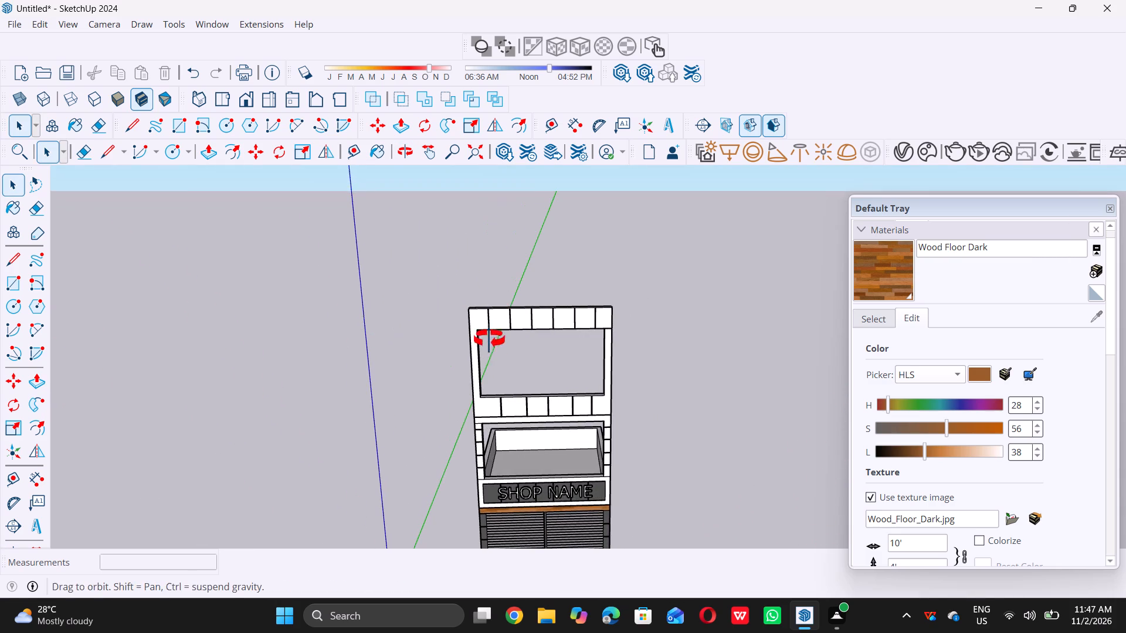
middle_drag(489, 339, 481, 315)
middle_click(481, 315)
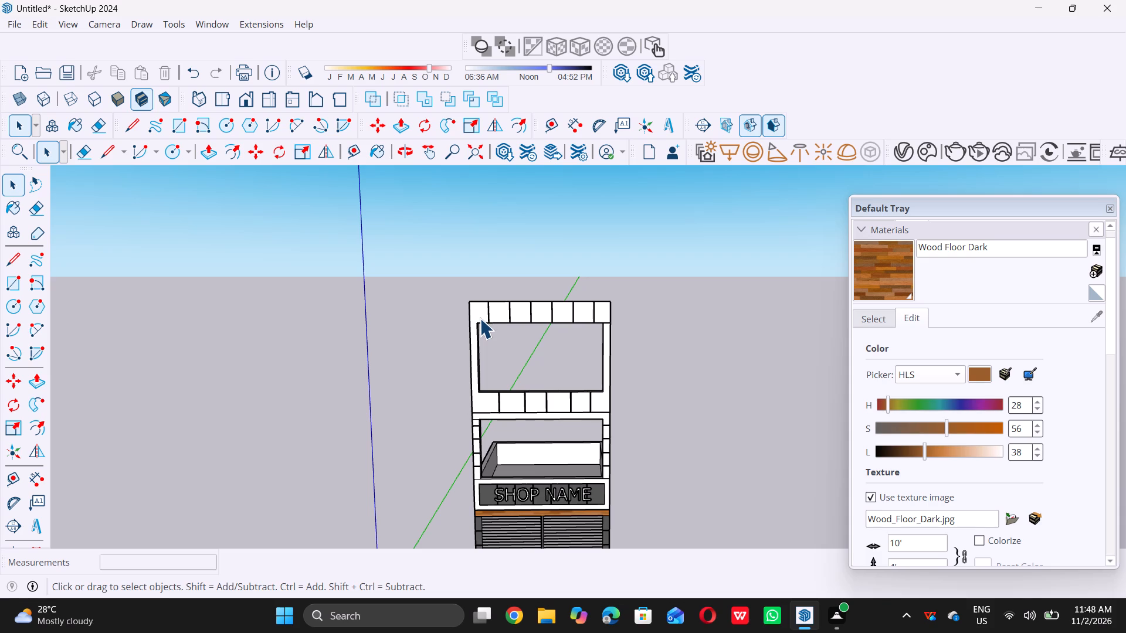
scroll(520, 322, up, 5)
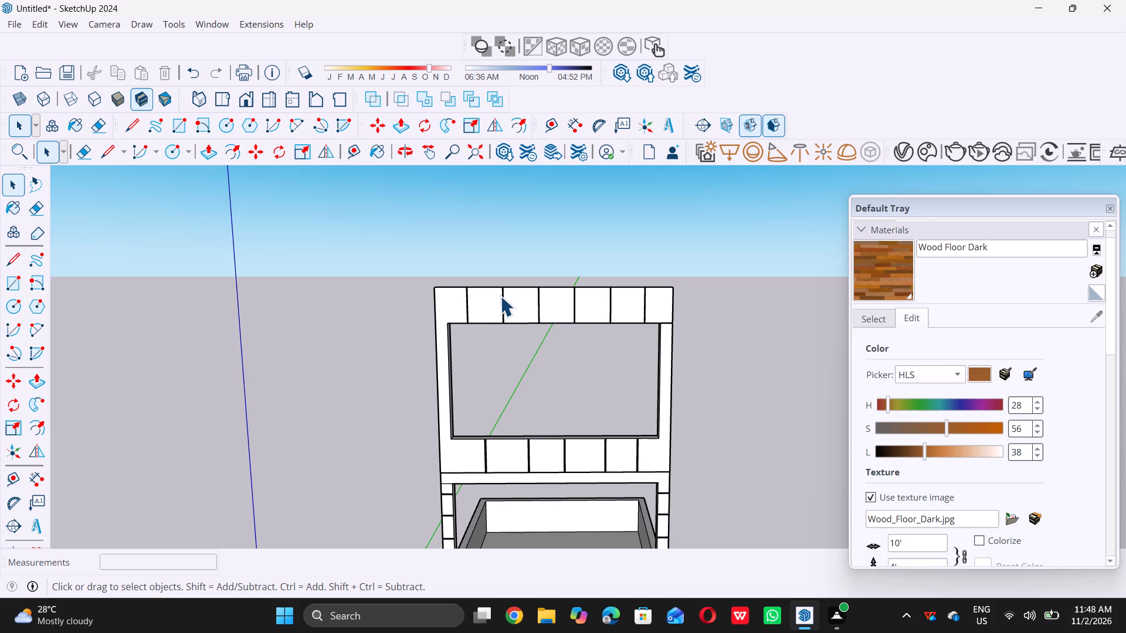
scroll(493, 338, down, 1)
scroll(490, 439, down, 2)
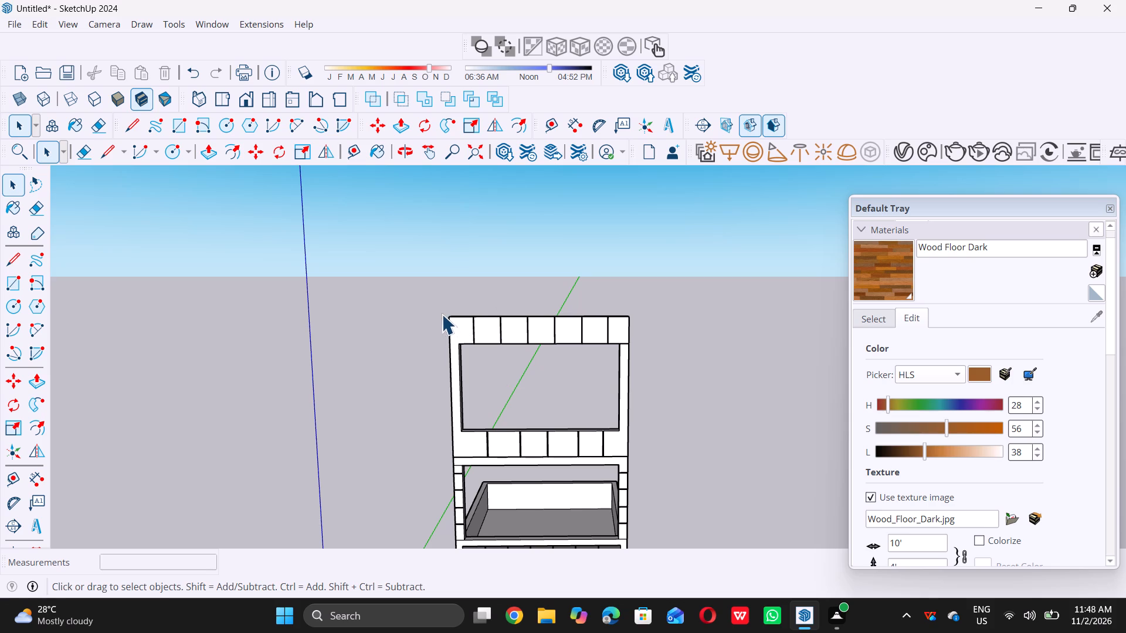
Push/Pull the top face of the front frame's top beam upward by 9" and clear the selection.
middle_drag(426, 301, 433, 349)
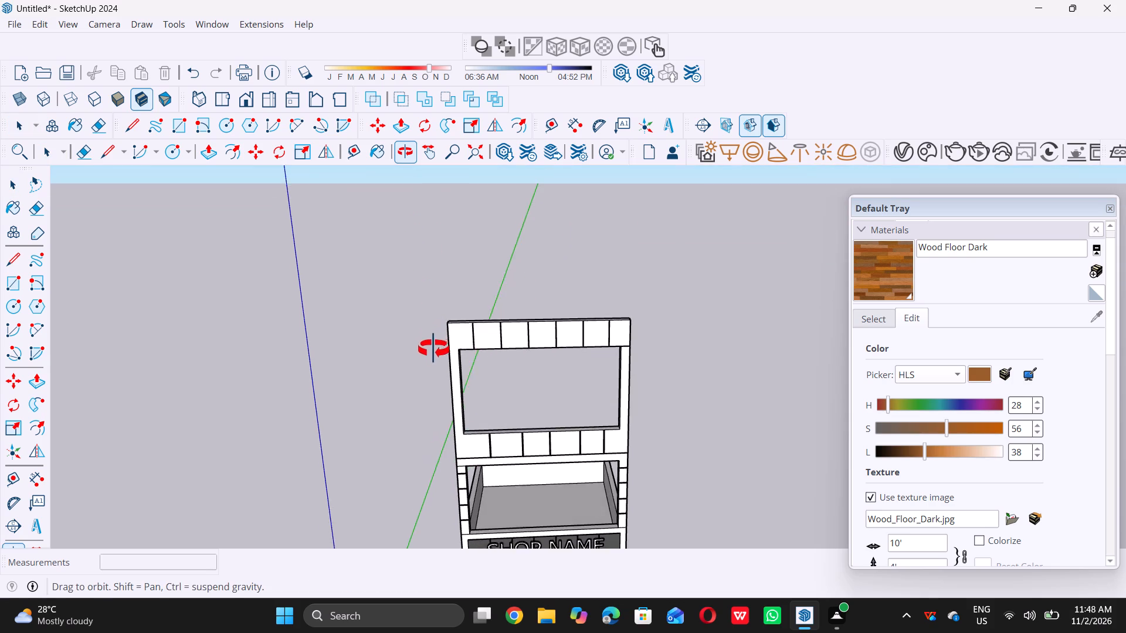
middle_drag(433, 349, 384, 342)
middle_click(384, 342)
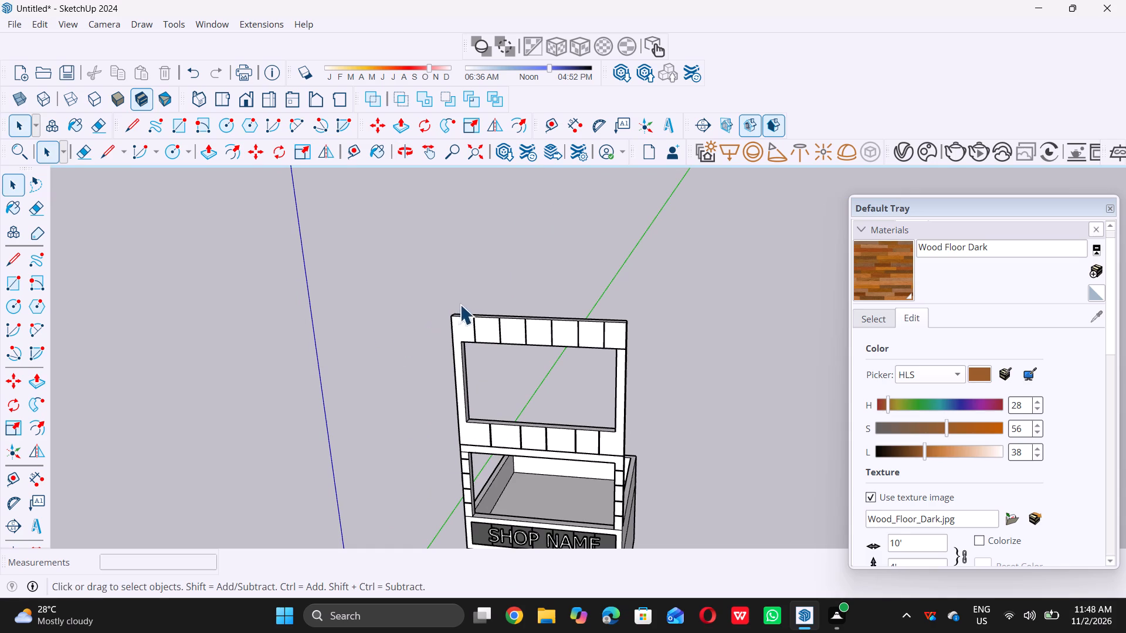
middle_drag(462, 312, 452, 358)
scroll(466, 318, up, 3)
scroll(470, 304, down, 5)
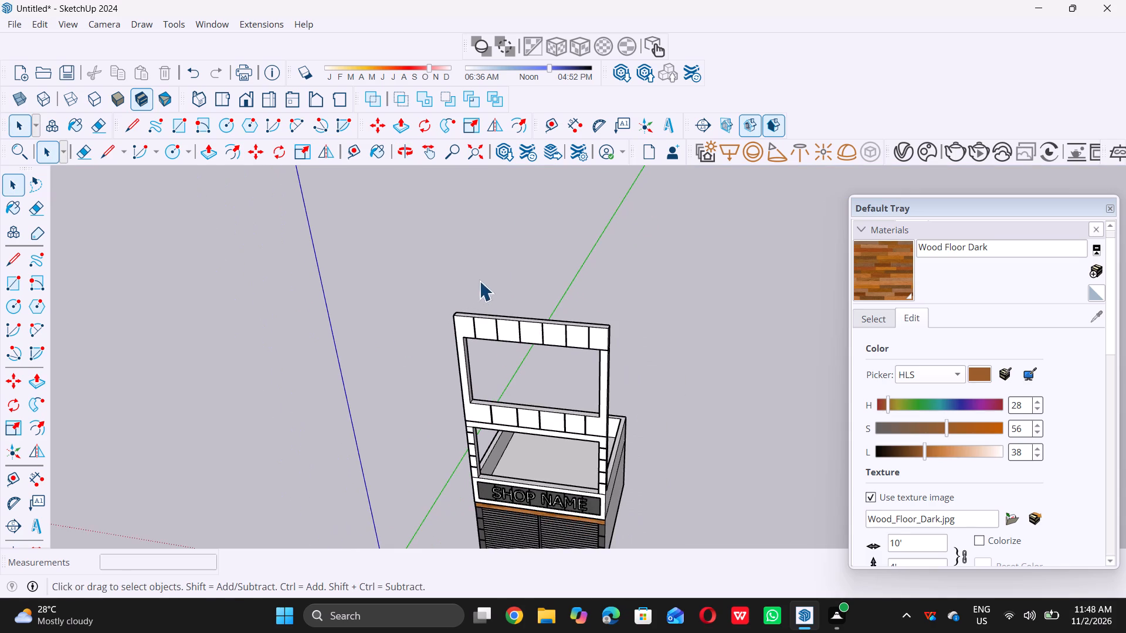
middle_drag(472, 300, 463, 348)
scroll(462, 350, up, 5)
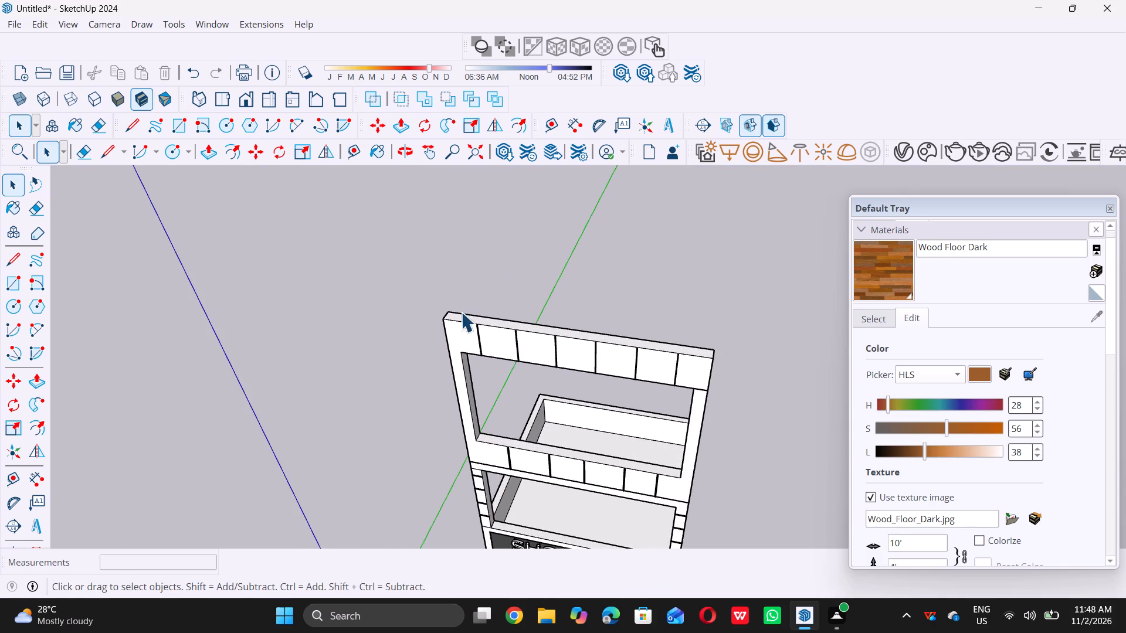
scroll(462, 308, up, 11)
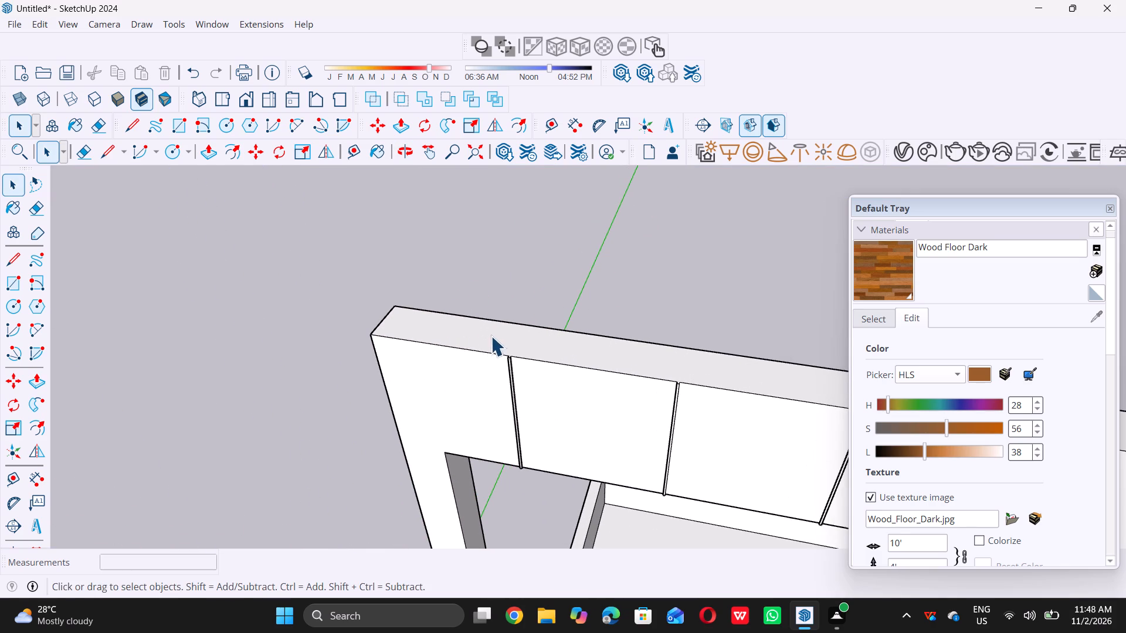
scroll(449, 322, down, 5)
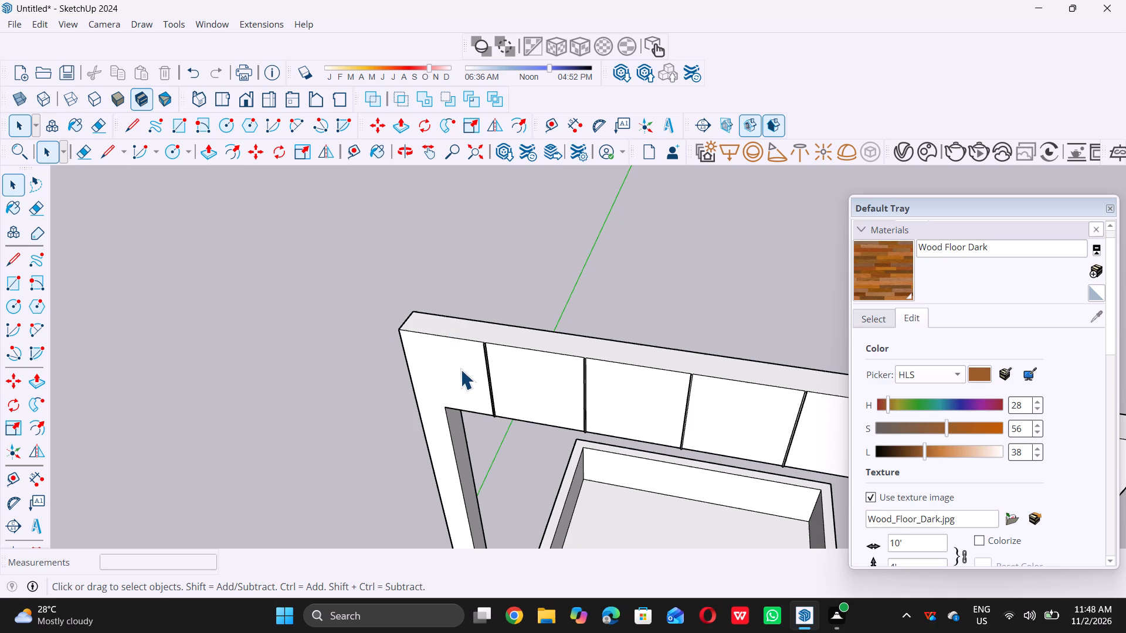
scroll(476, 332, up, 4)
double_click(476, 331)
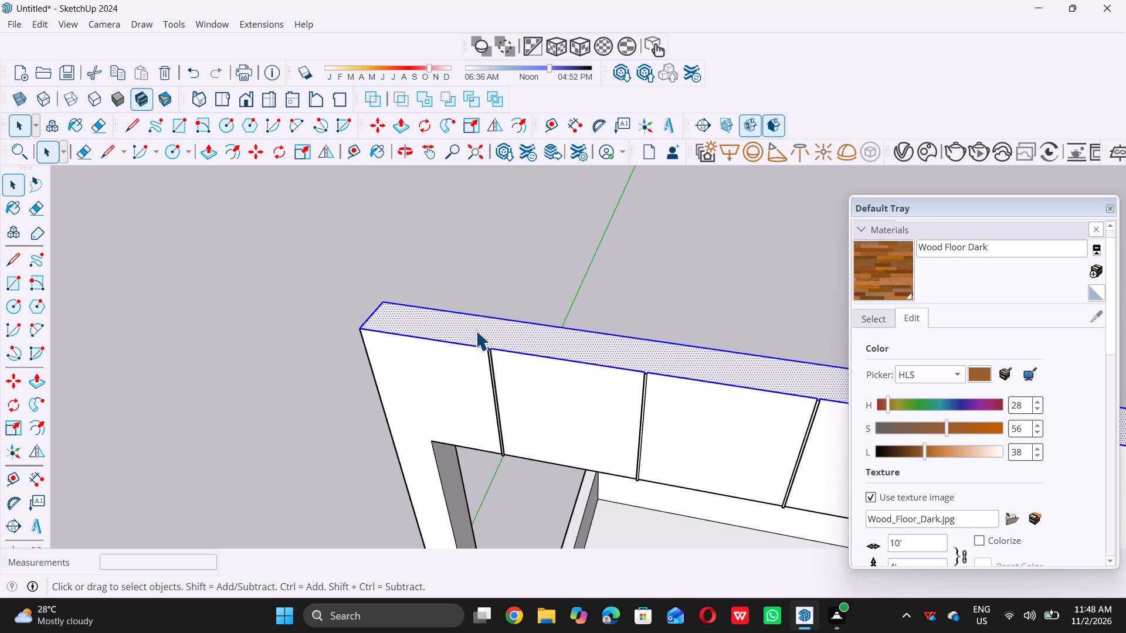
key(p)
click(476, 331)
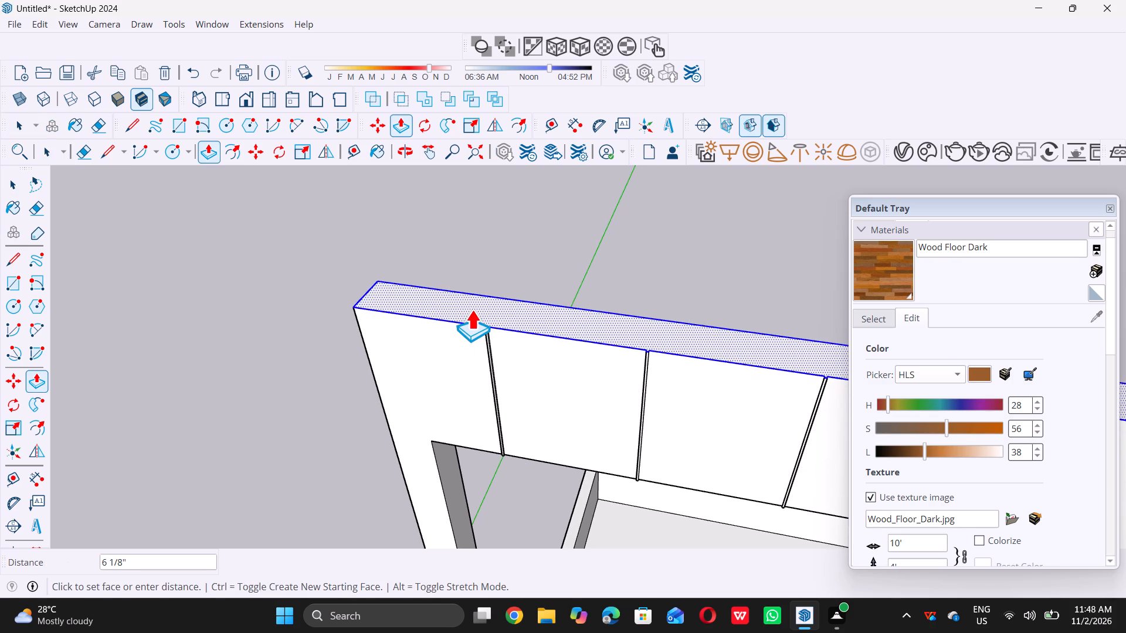
key(9)
key(shift+quotedbl)
key(Return)
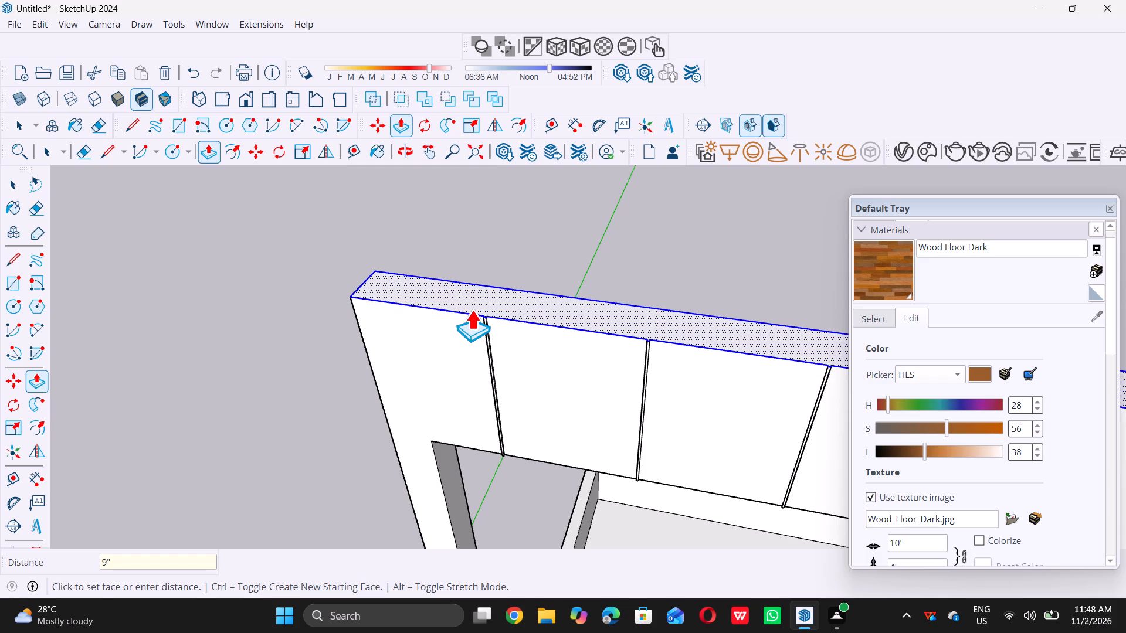
key(space)
double_click(275, 357)
Examine the heightened top beam and its divider strips from the front, up close and at a distance.
scroll(284, 361, down, 3)
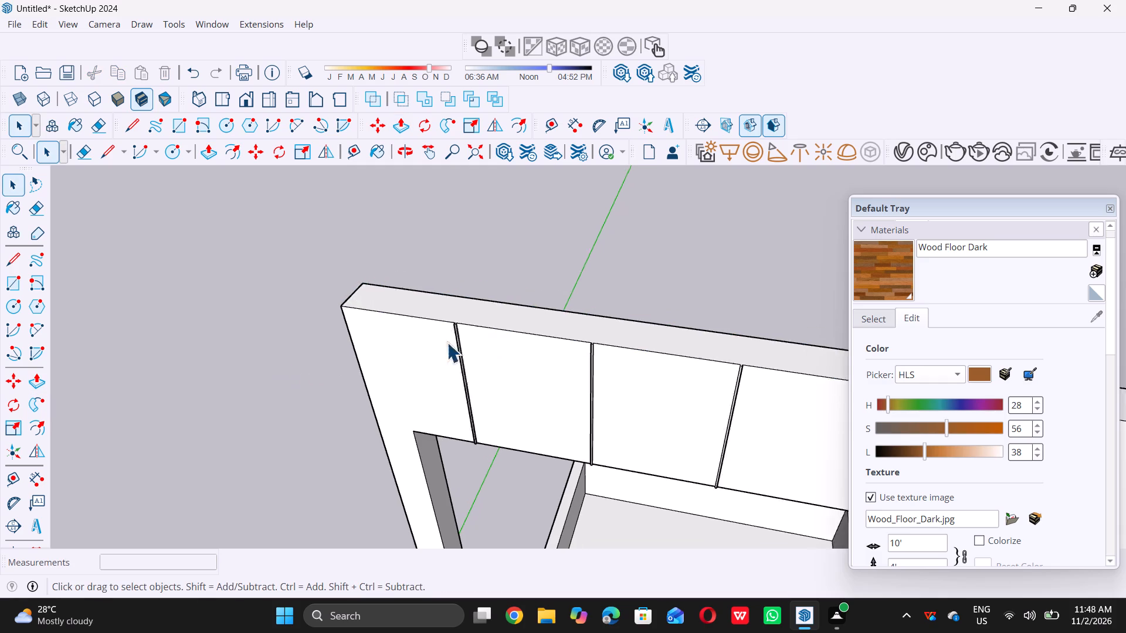
scroll(447, 342, down, 2)
middle_drag(523, 455, 542, 333)
middle_drag(457, 380, 508, 358)
scroll(443, 385, down, 4)
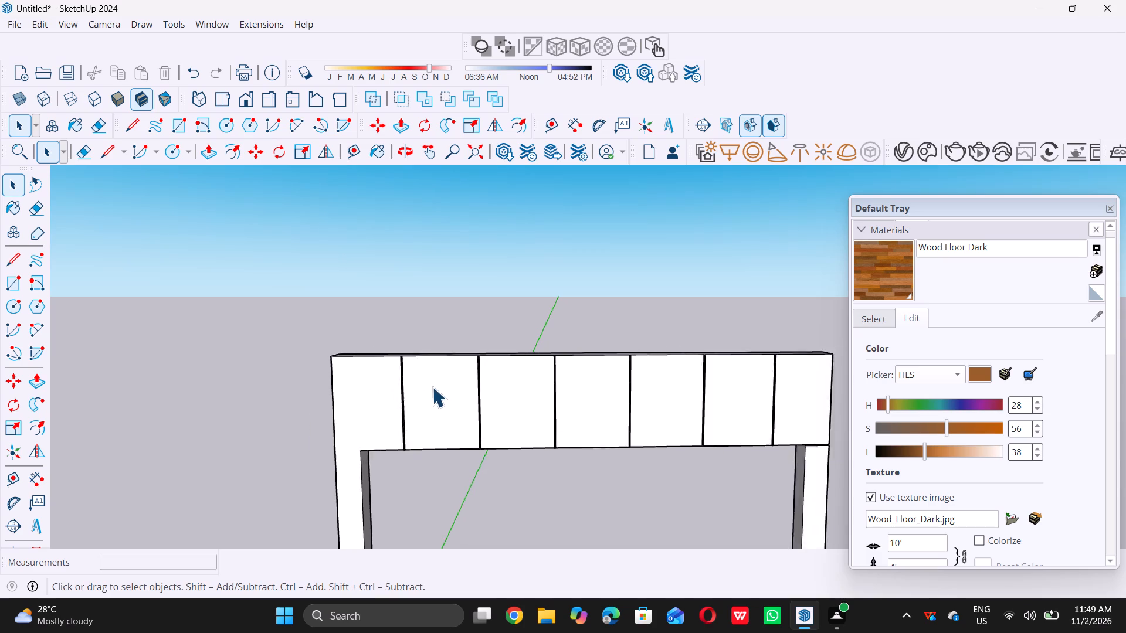
scroll(432, 387, down, 4)
scroll(447, 396, up, 5)
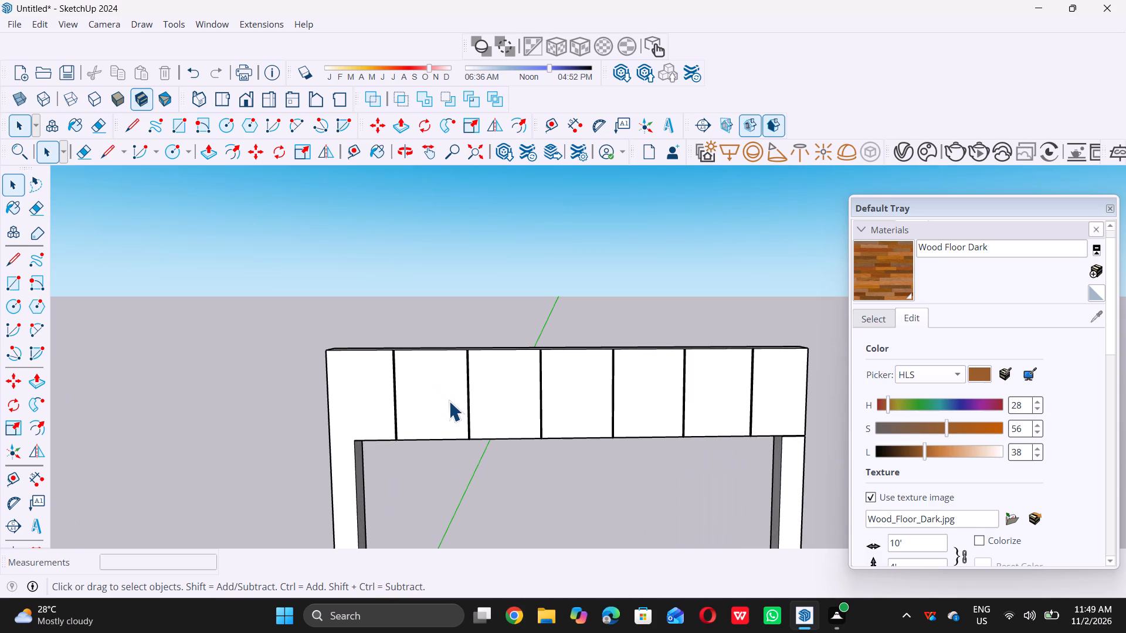
scroll(421, 360, up, 14)
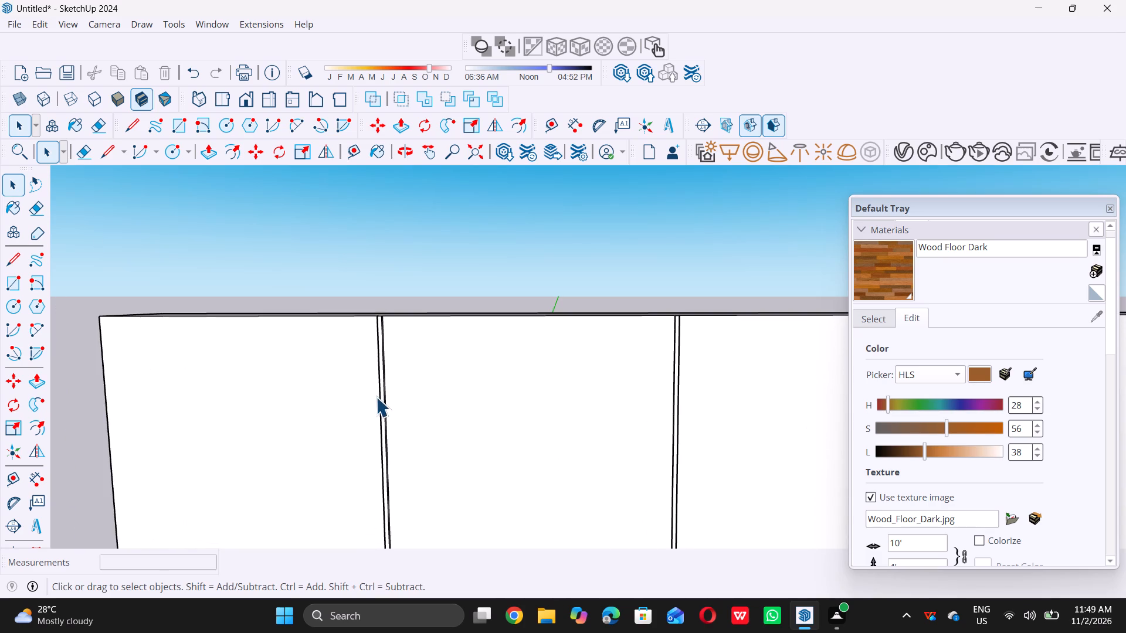
scroll(376, 397, down, 19)
middle_drag(460, 399, 434, 396)
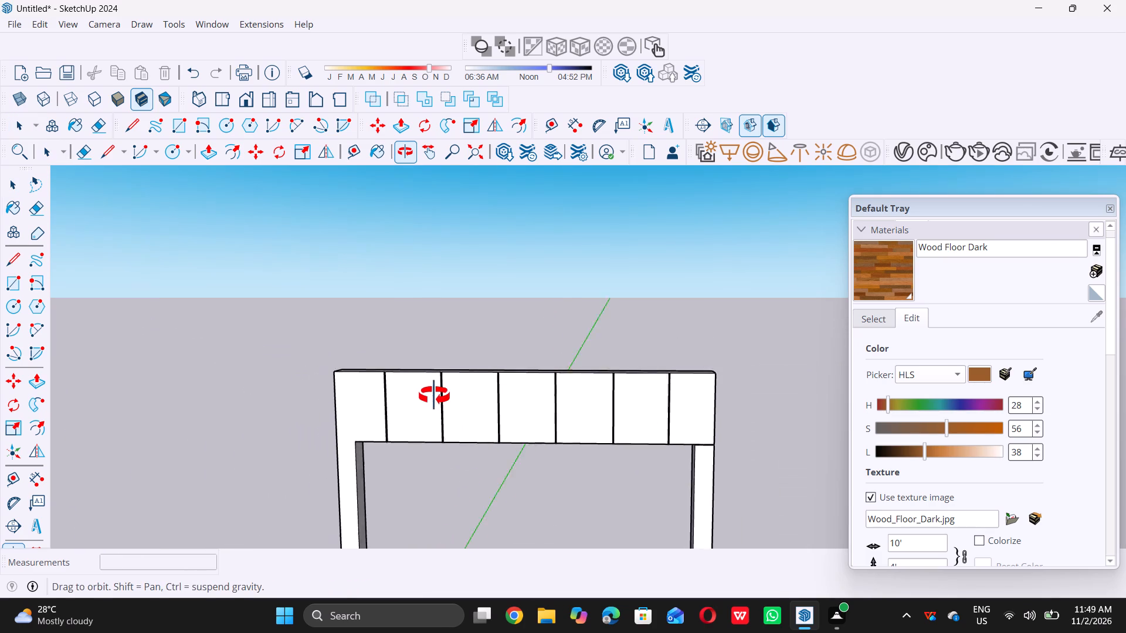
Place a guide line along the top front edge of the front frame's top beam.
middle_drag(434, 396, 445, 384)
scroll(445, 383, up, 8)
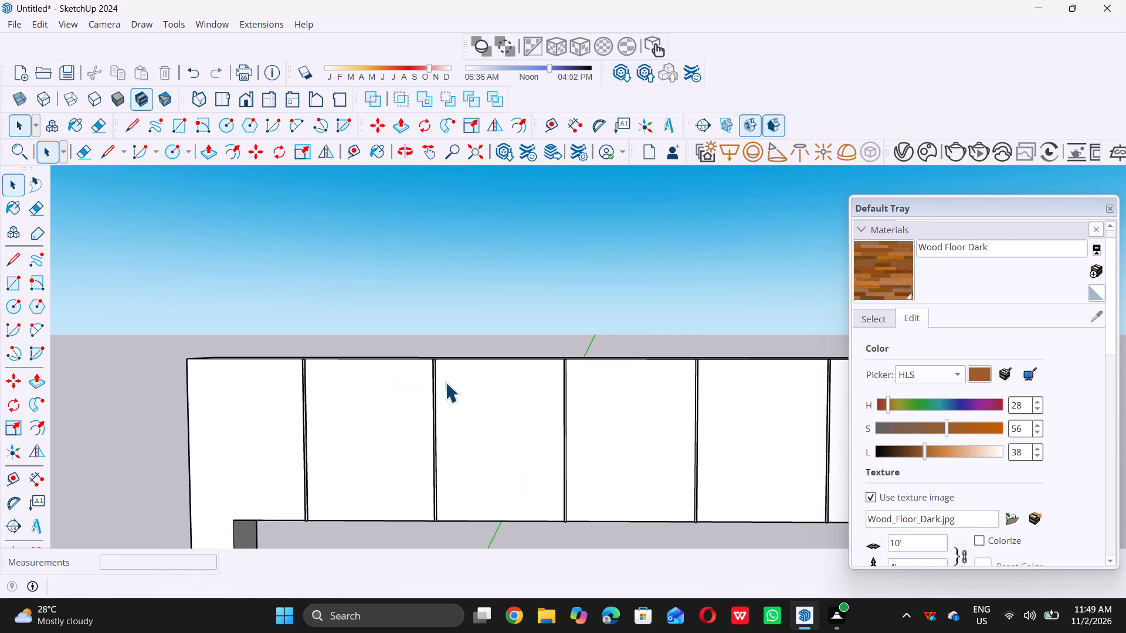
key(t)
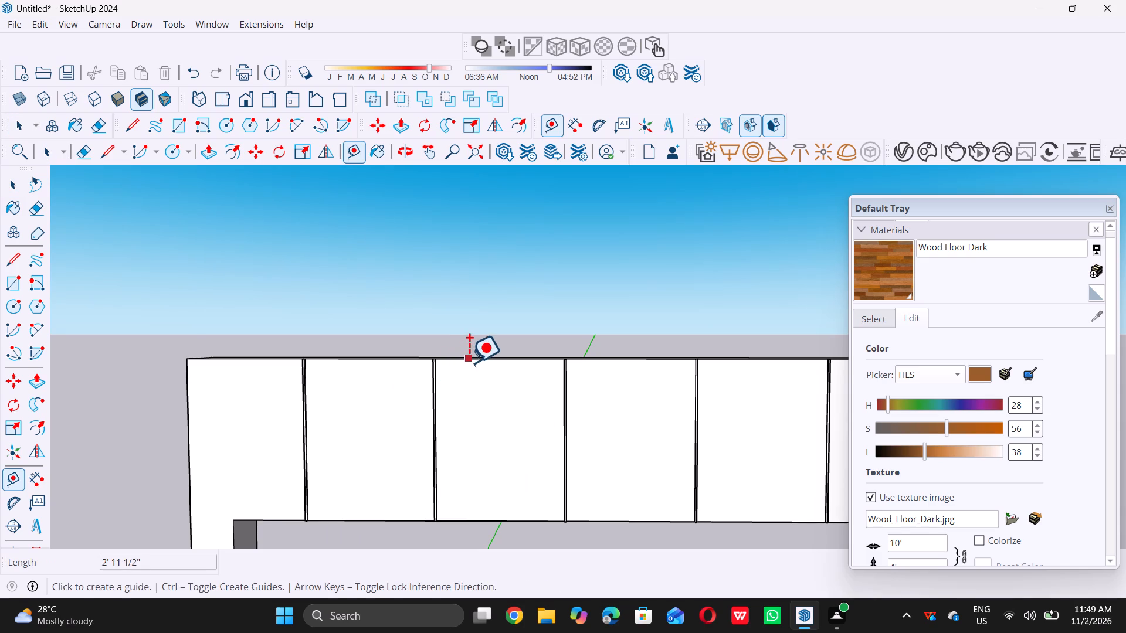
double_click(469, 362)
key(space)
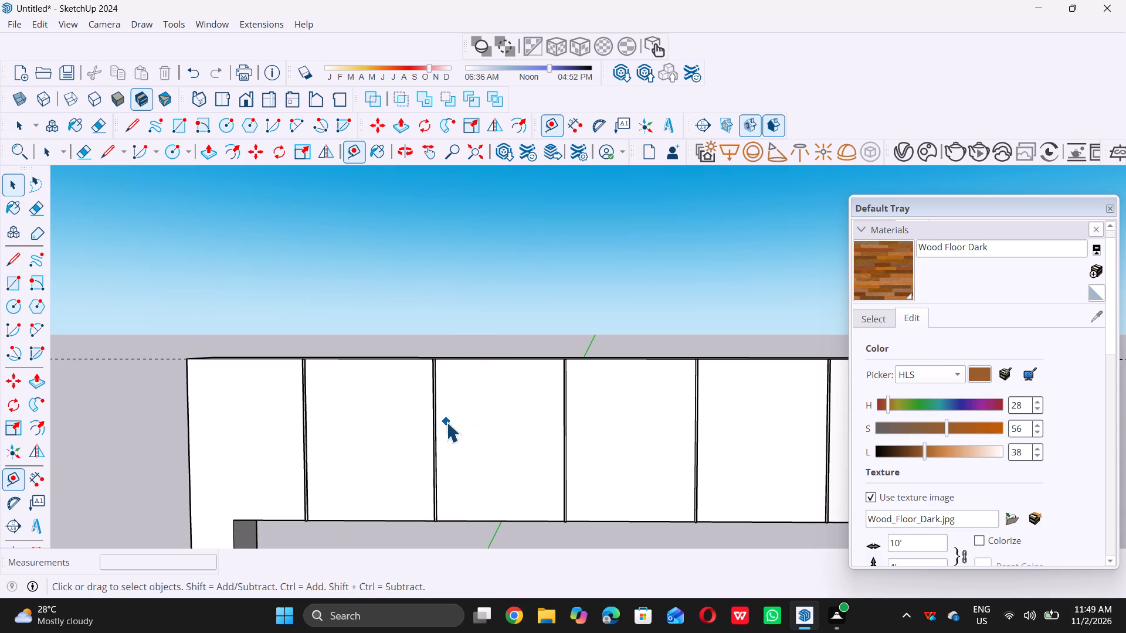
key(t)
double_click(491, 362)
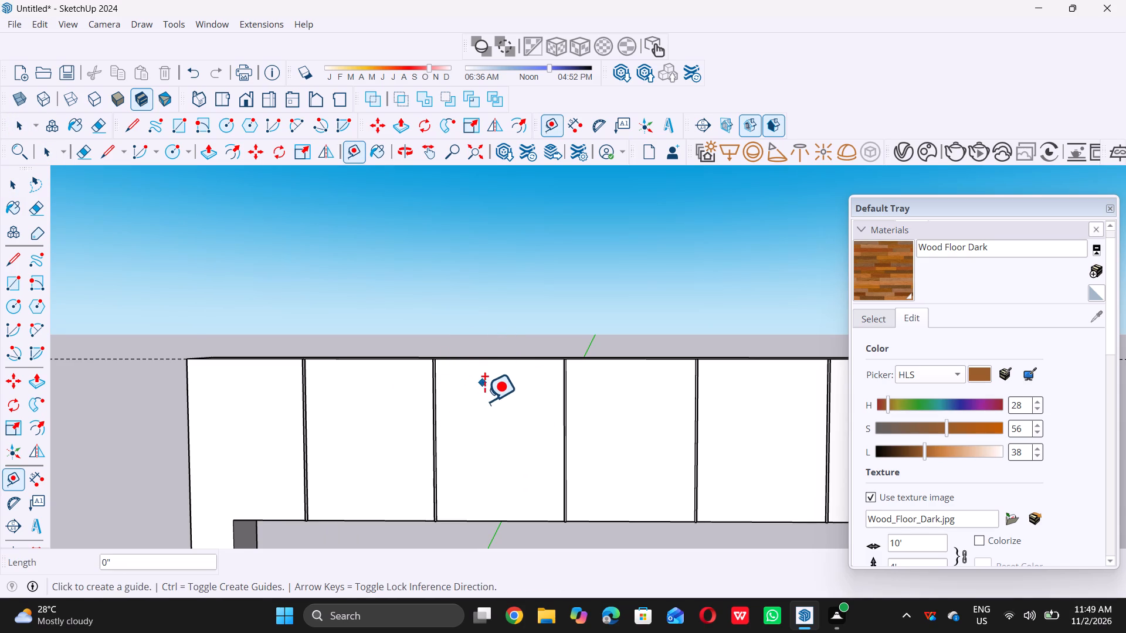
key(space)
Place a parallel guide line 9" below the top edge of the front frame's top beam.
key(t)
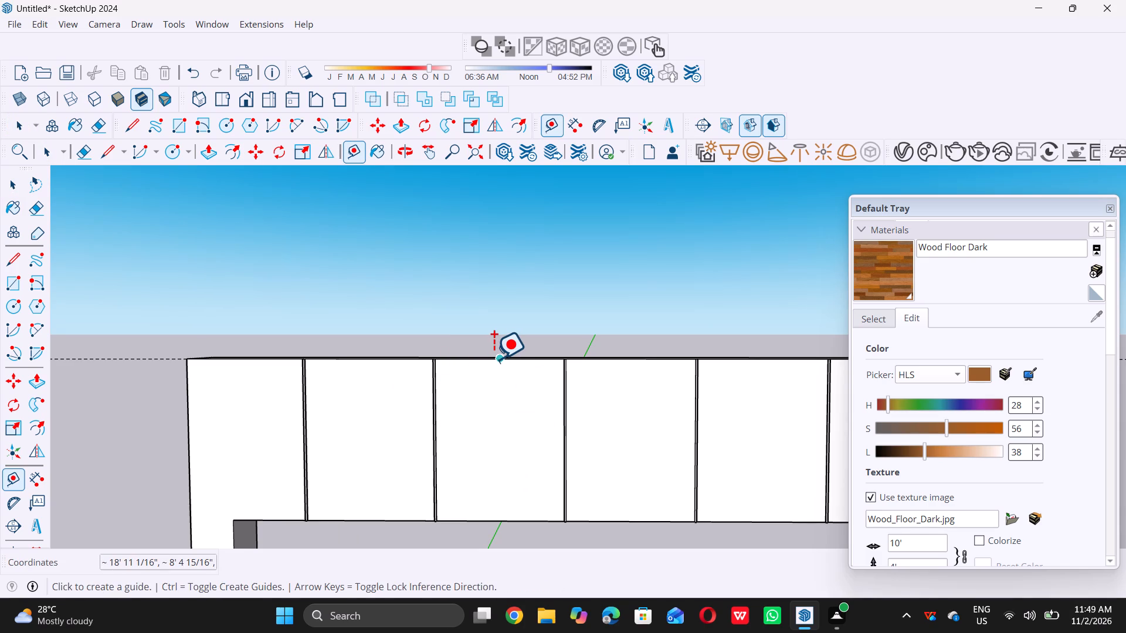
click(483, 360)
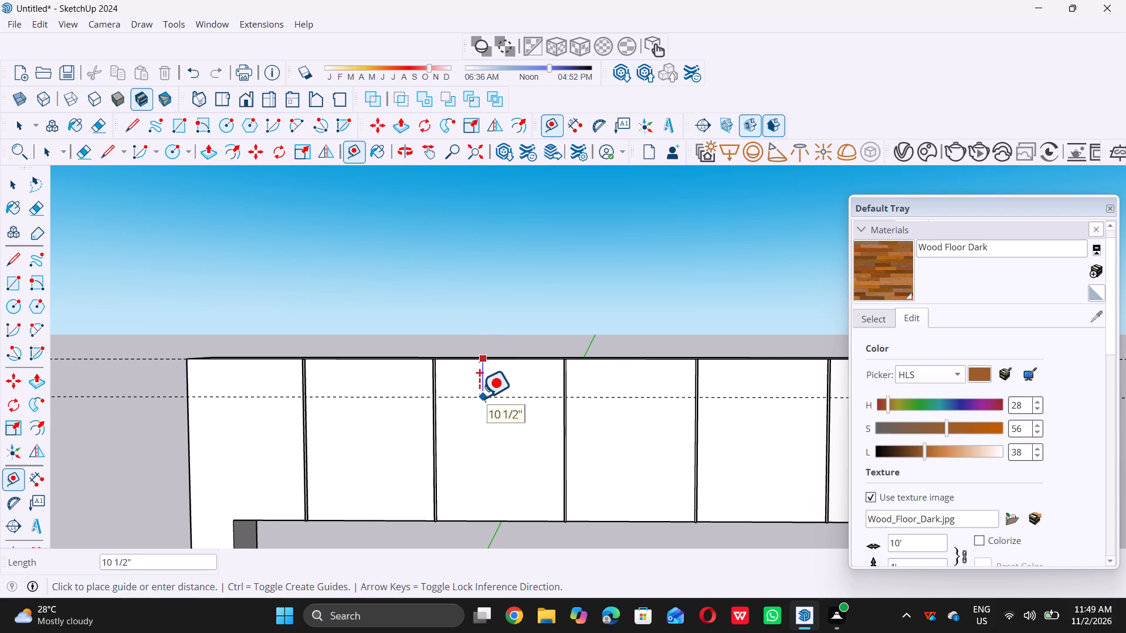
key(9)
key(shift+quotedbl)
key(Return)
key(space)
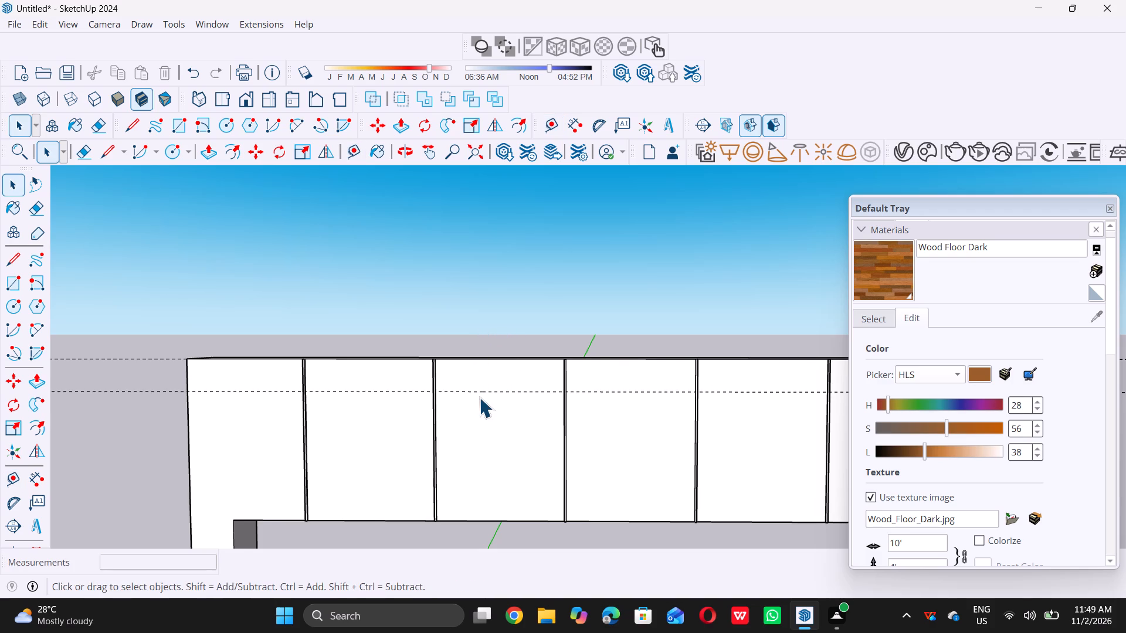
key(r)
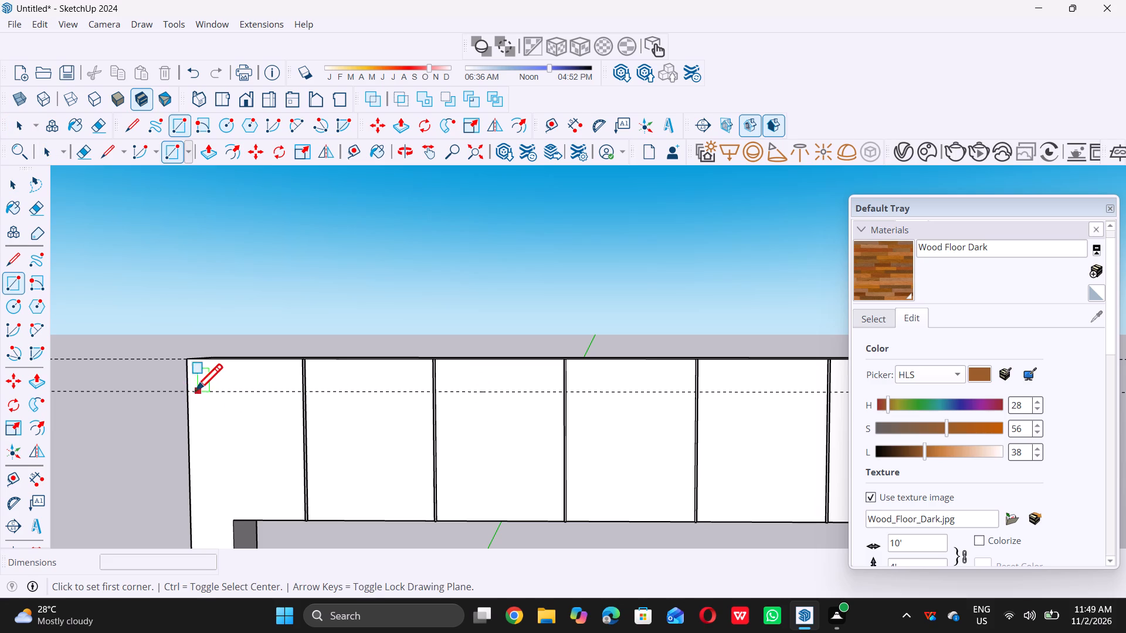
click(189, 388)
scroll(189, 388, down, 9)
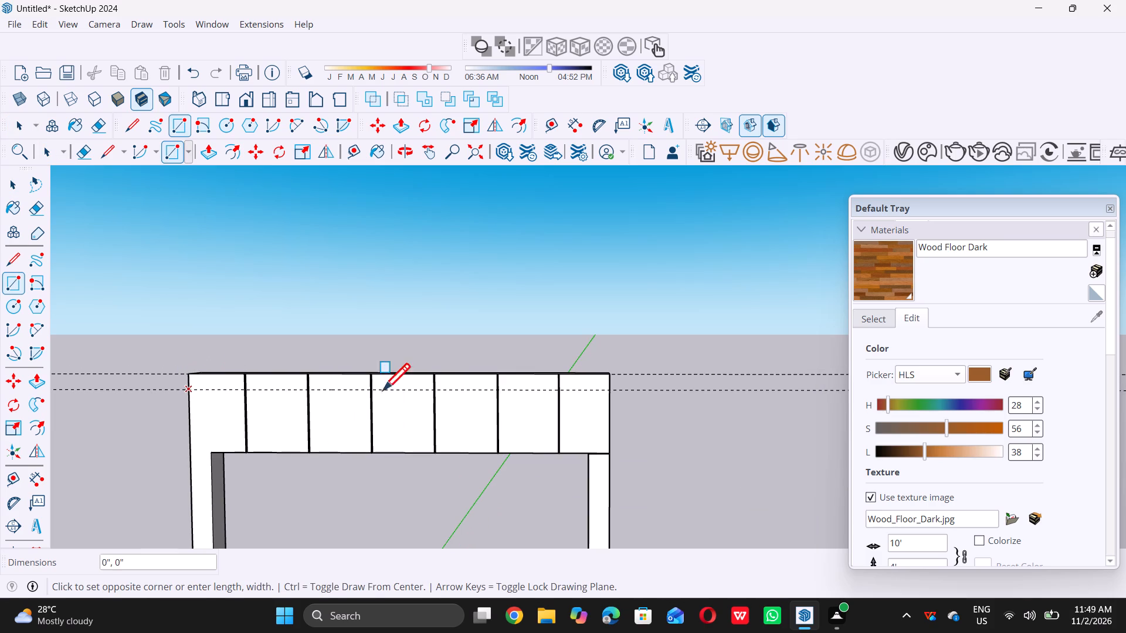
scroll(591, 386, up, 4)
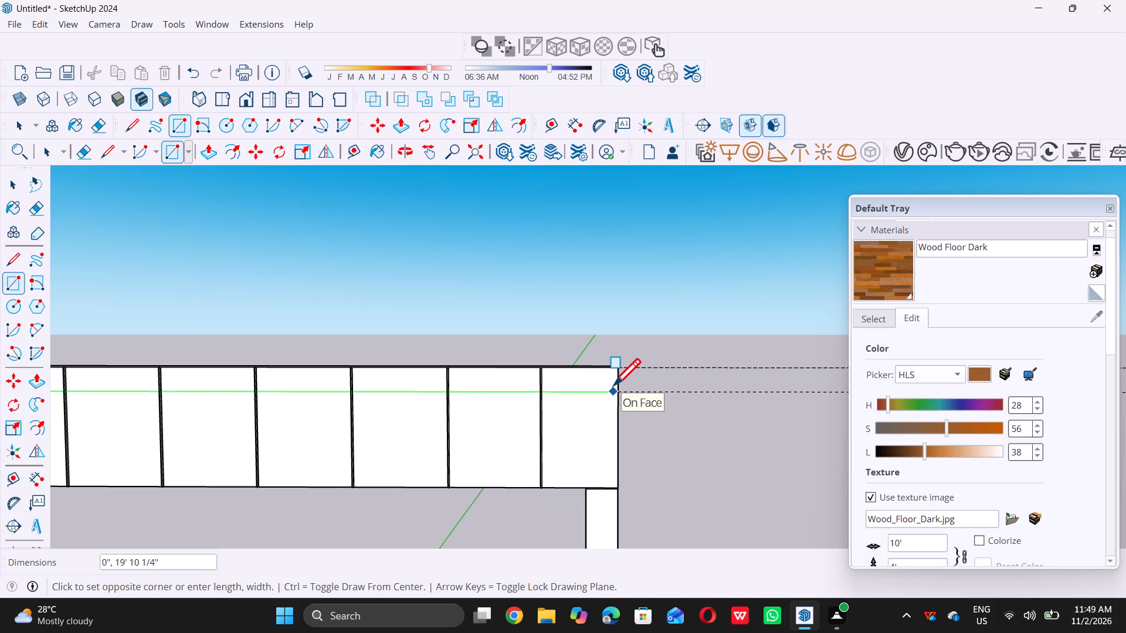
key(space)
Push/Pull the top face of the front frame's top beam upward by another 9" and clear the selection.
scroll(615, 379, down, 6)
scroll(556, 348, down, 5)
middle_drag(554, 357, 552, 387)
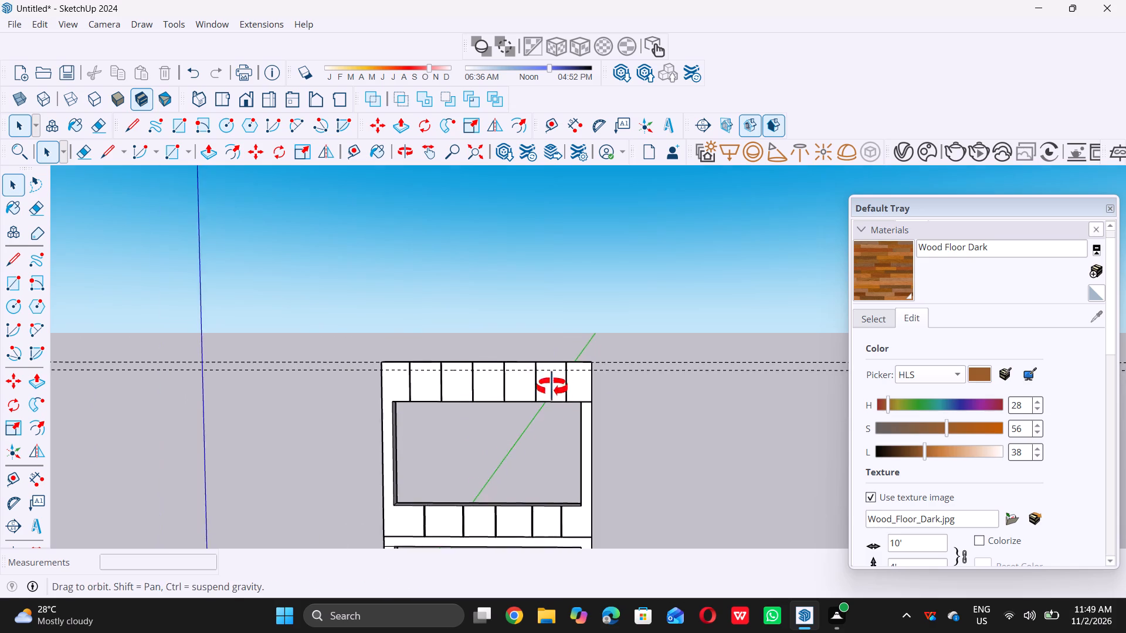
middle_drag(552, 387, 497, 506)
scroll(477, 353, up, 9)
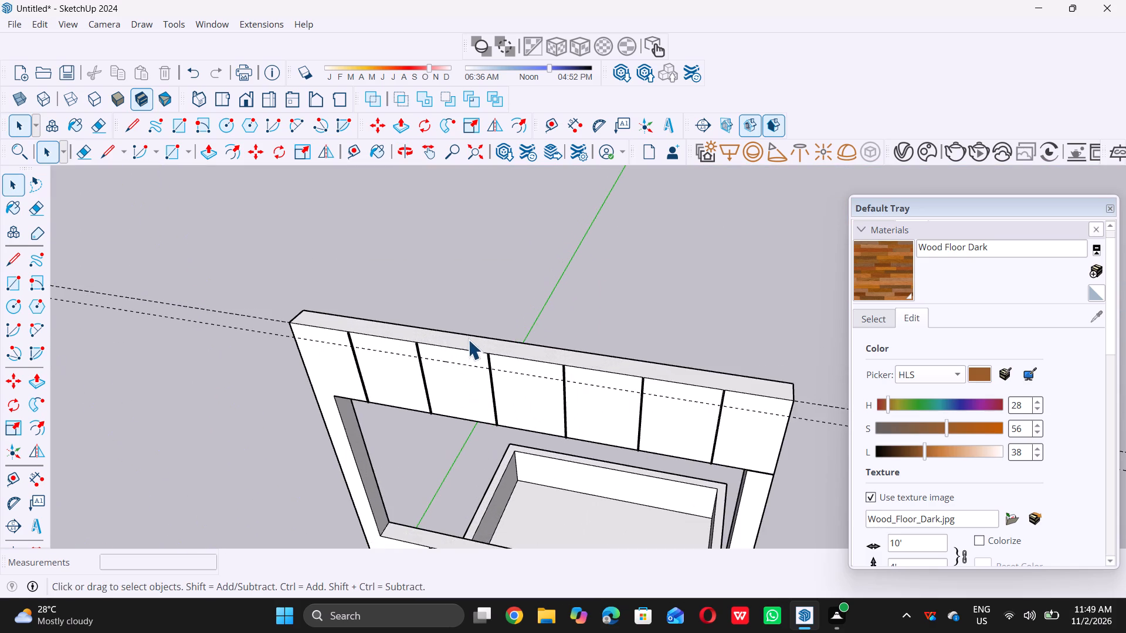
scroll(468, 344, up, 8)
double_click(469, 345)
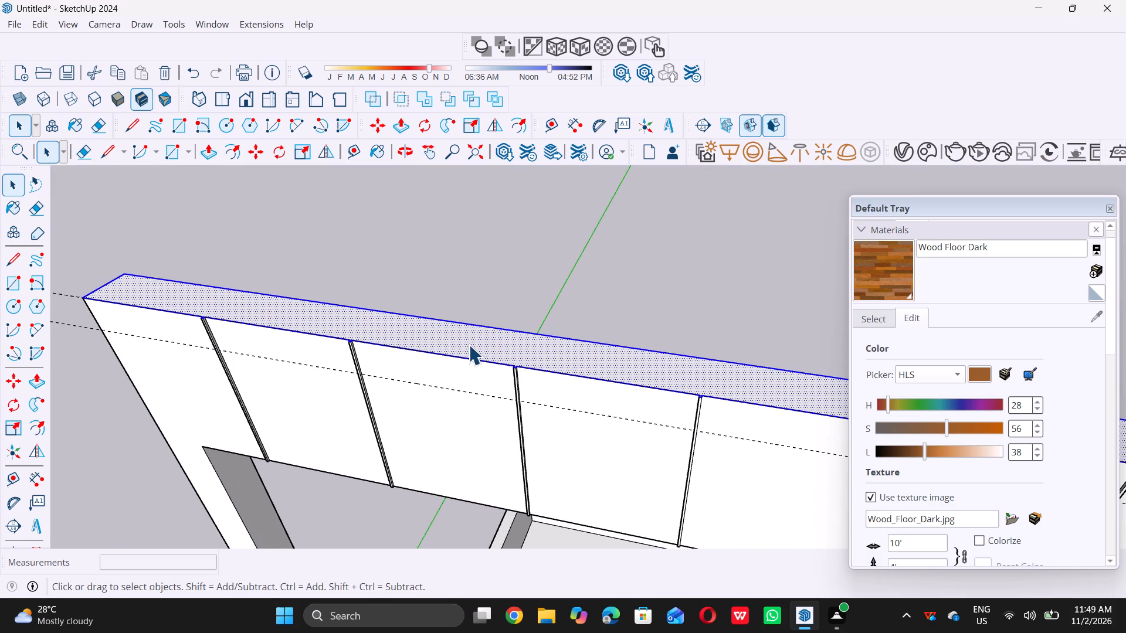
key(p)
double_click(469, 345)
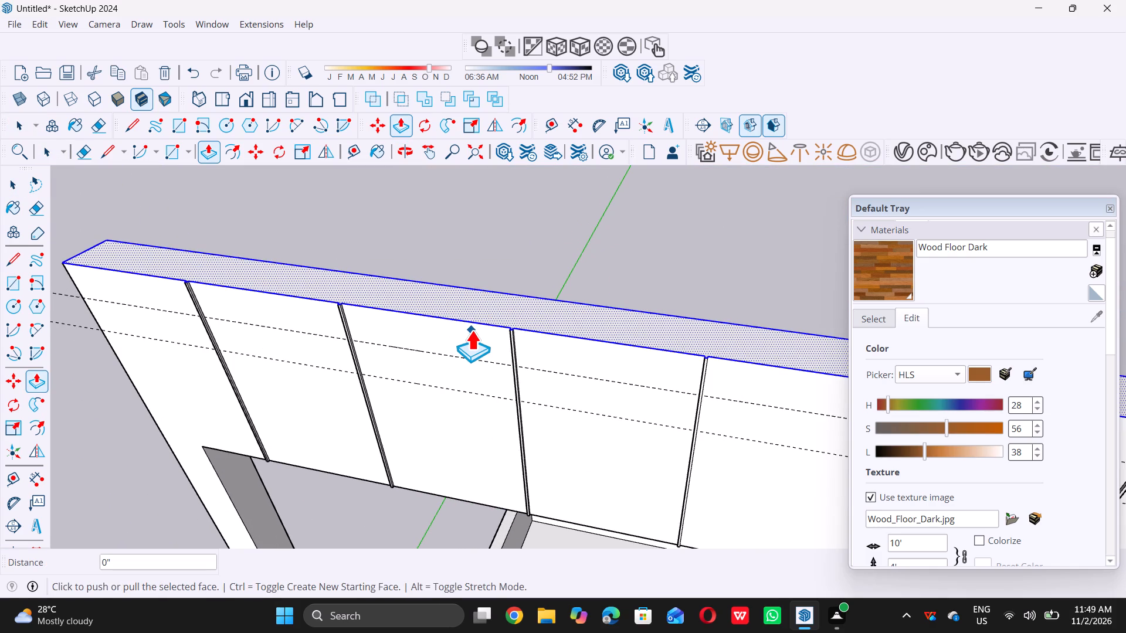
key(space)
scroll(472, 330, down, 17)
middle_drag(497, 386, 559, 287)
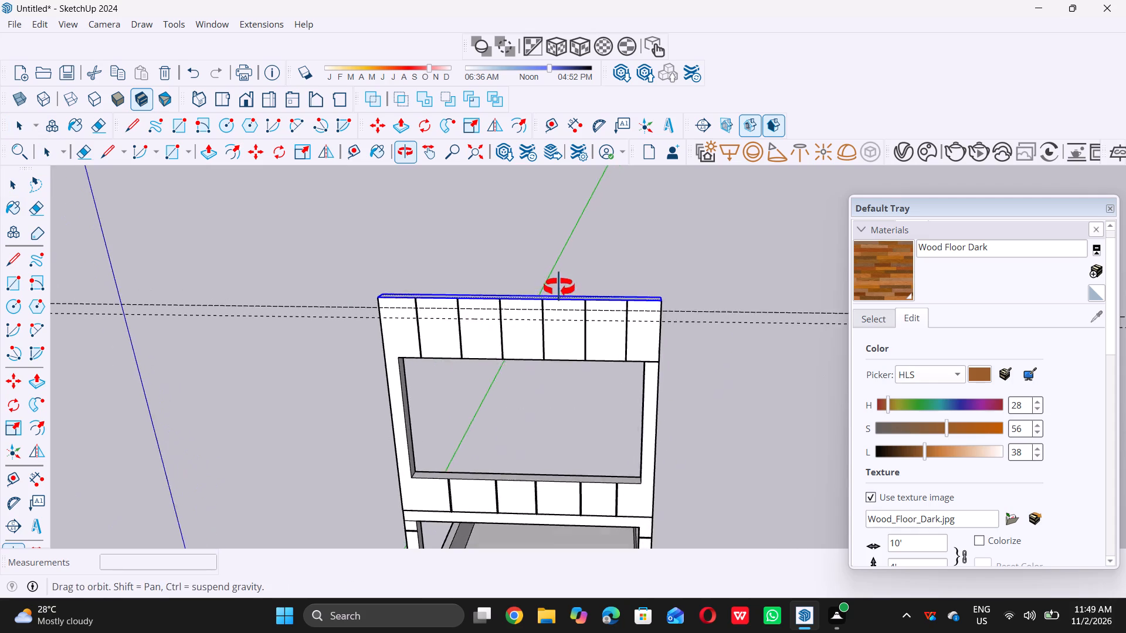
middle_drag(559, 287, 559, 287)
middle_drag(571, 327, 576, 308)
scroll(576, 308, up, 1)
key(space)
click(630, 228)
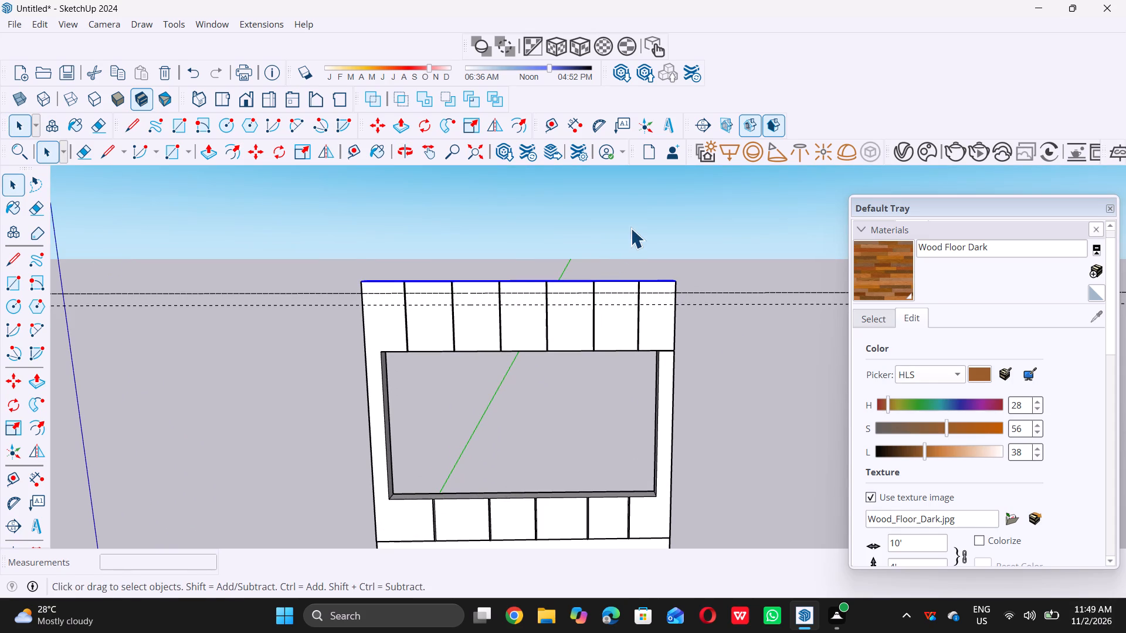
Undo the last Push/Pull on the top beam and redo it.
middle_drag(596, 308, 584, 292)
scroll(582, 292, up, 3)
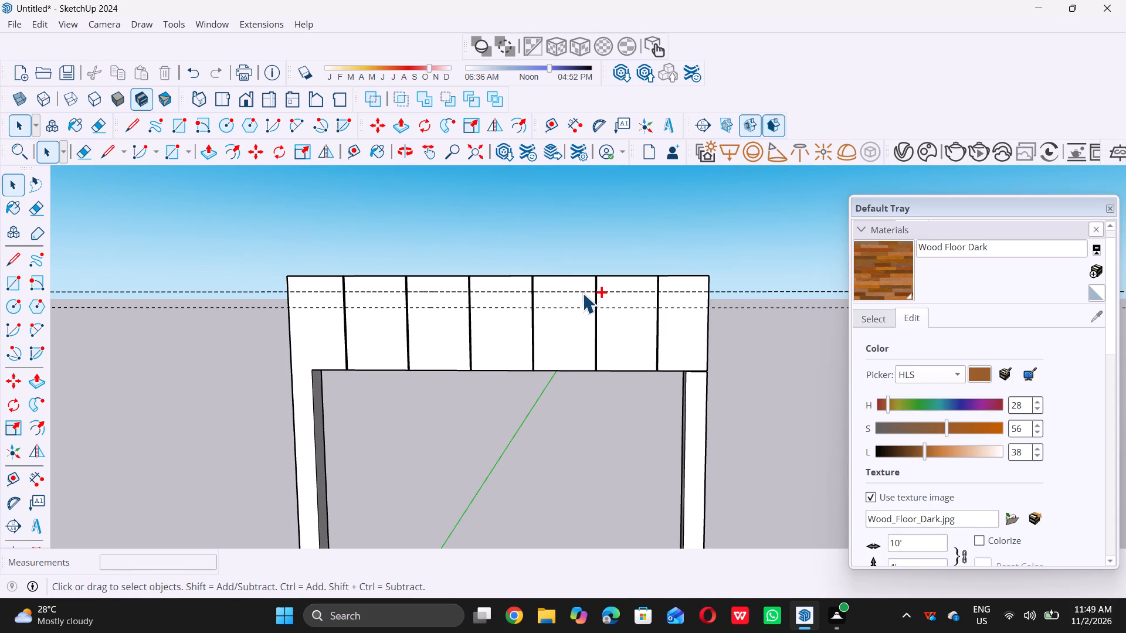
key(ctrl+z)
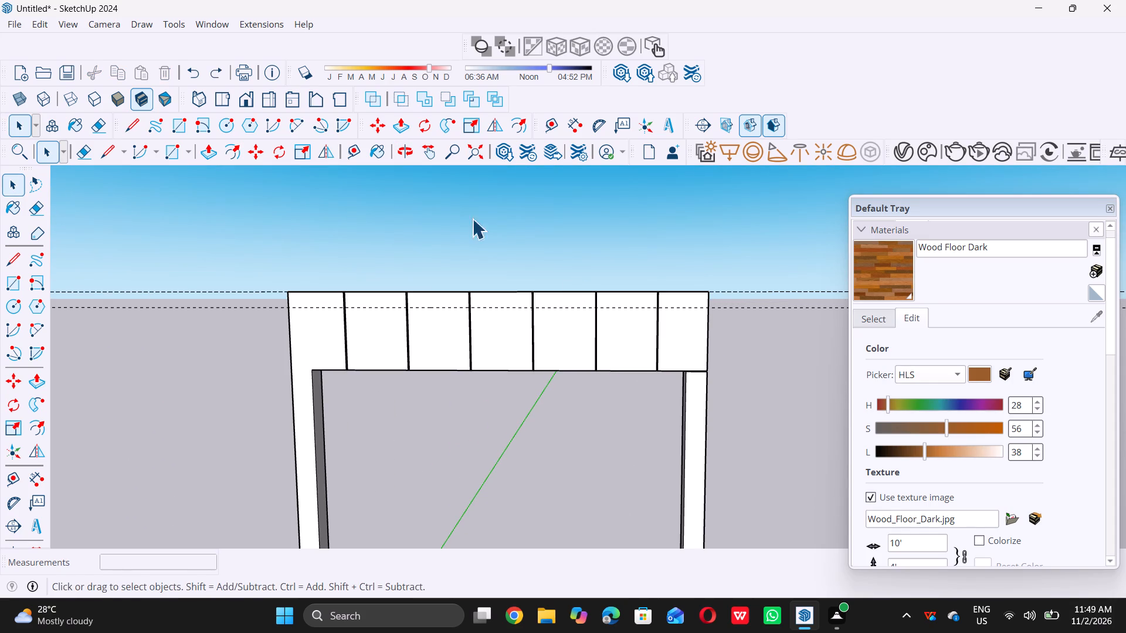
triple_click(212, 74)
Delete all guide lines from the model.
middle_drag(469, 264, 430, 322)
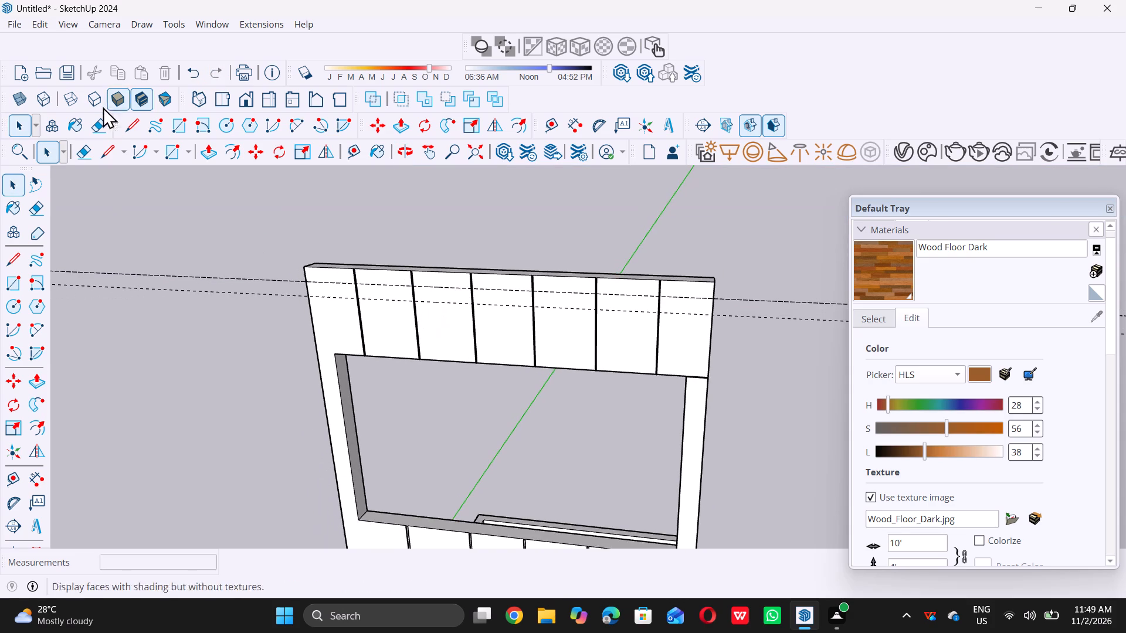
click(45, 25)
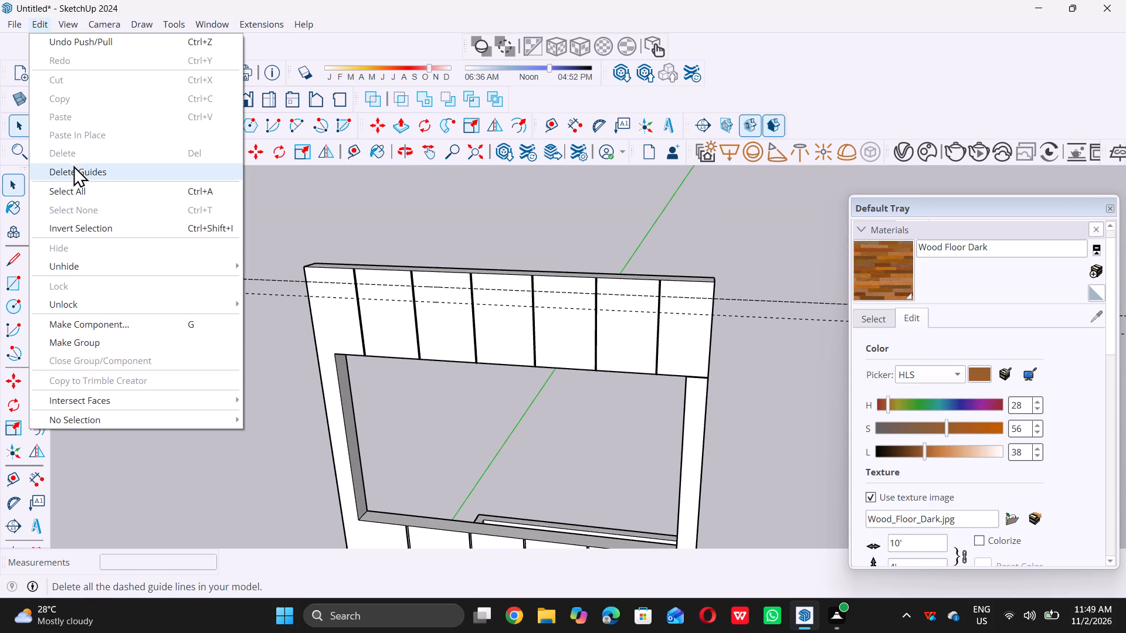
double_click(73, 168)
Place a guide line along the top front edge of the heightened top beam.
middle_drag(439, 397, 504, 314)
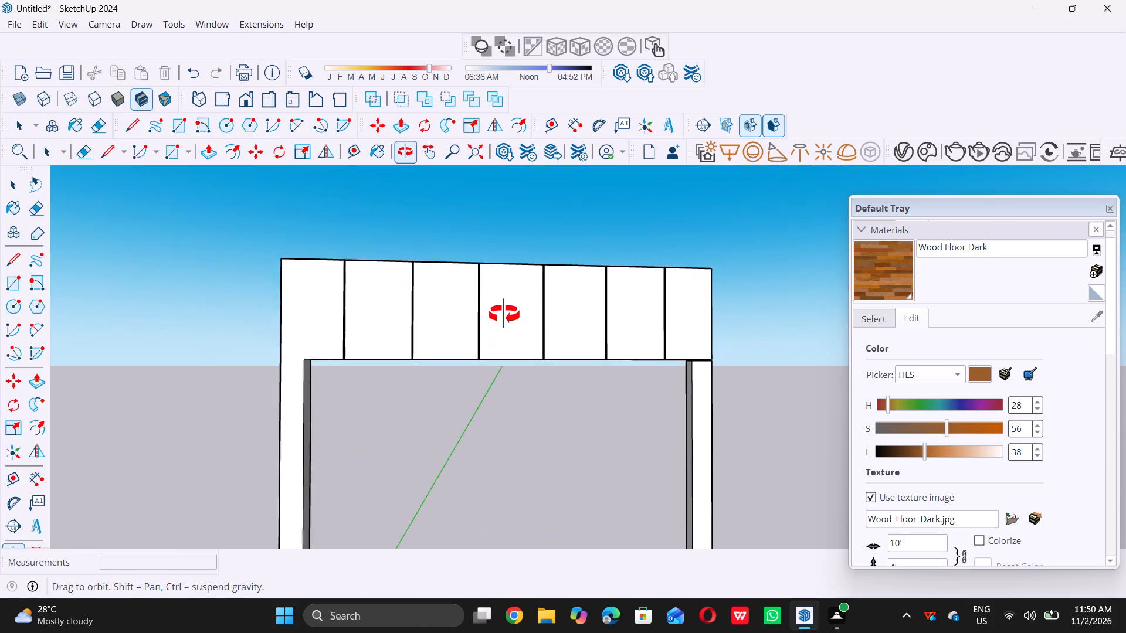
middle_drag(504, 314, 487, 316)
scroll(506, 293, up, 5)
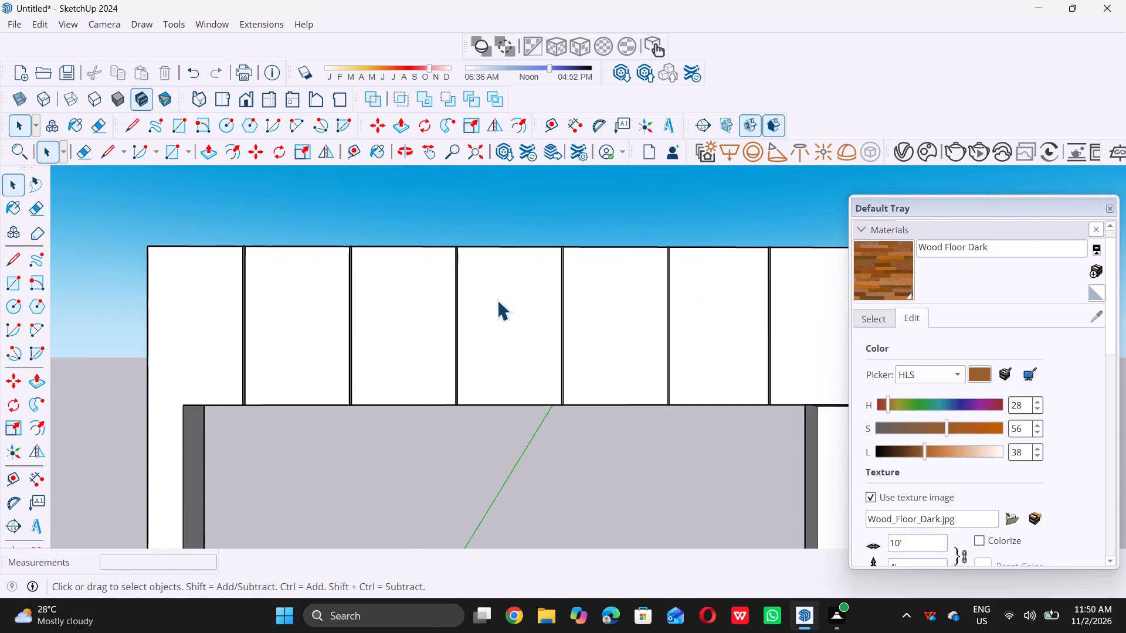
scroll(497, 300, down, 4)
middle_drag(490, 309, 473, 308)
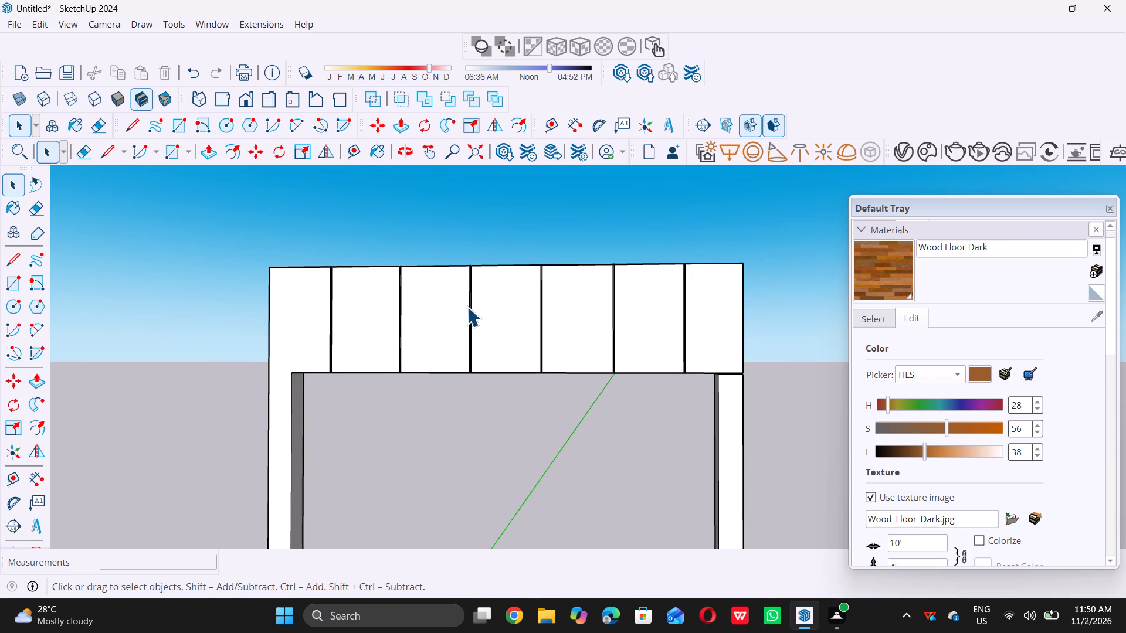
key(t)
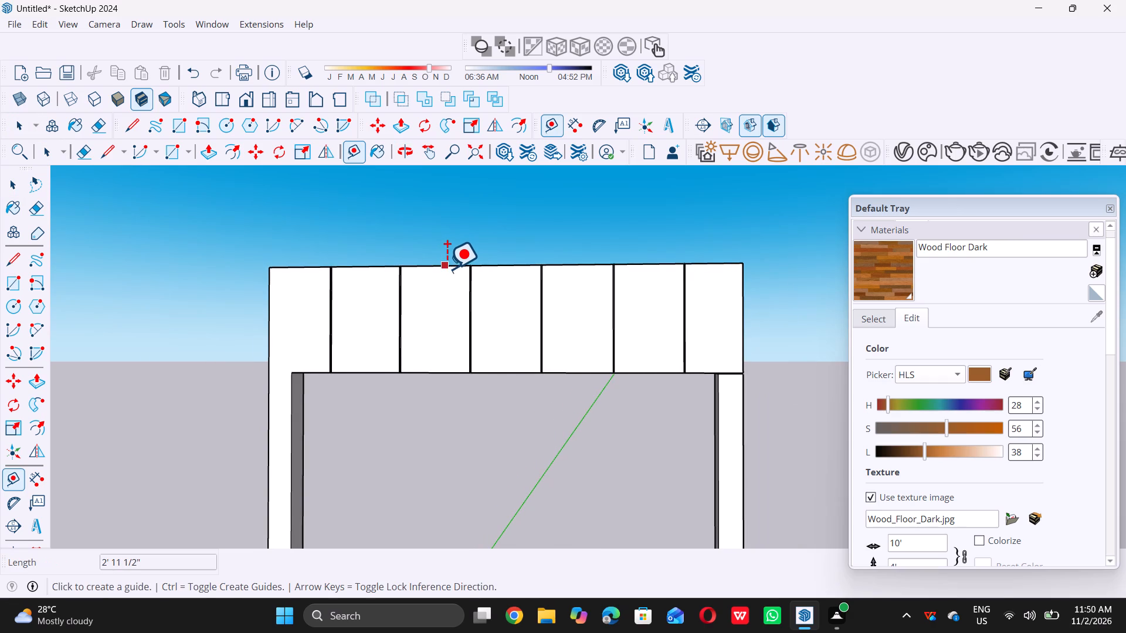
triple_click(447, 268)
click(447, 268)
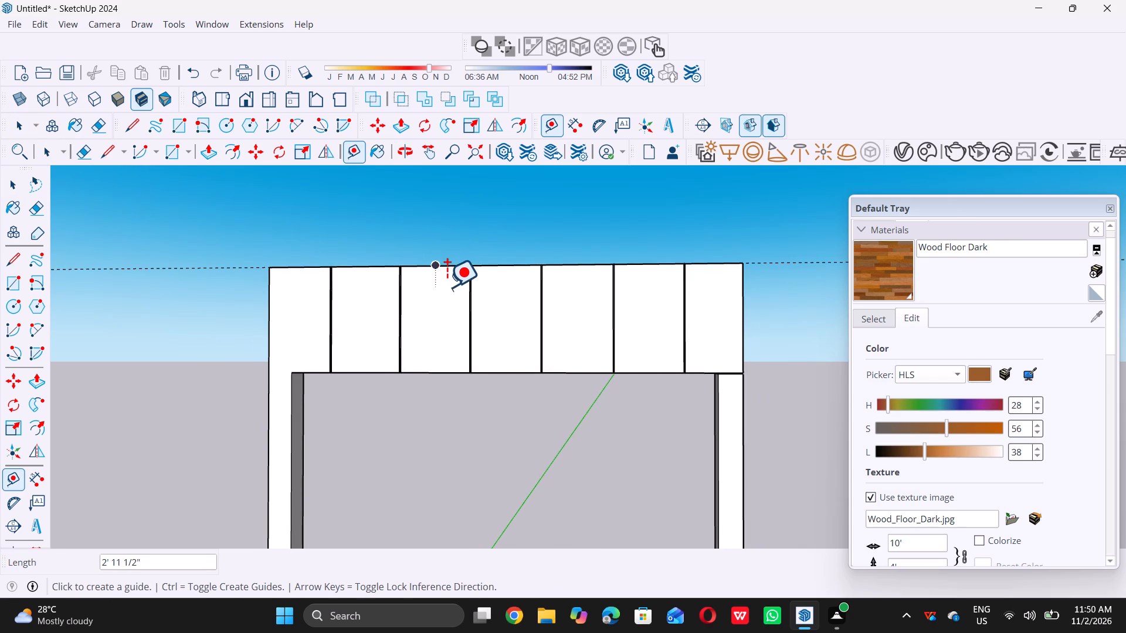
key(space)
key(t)
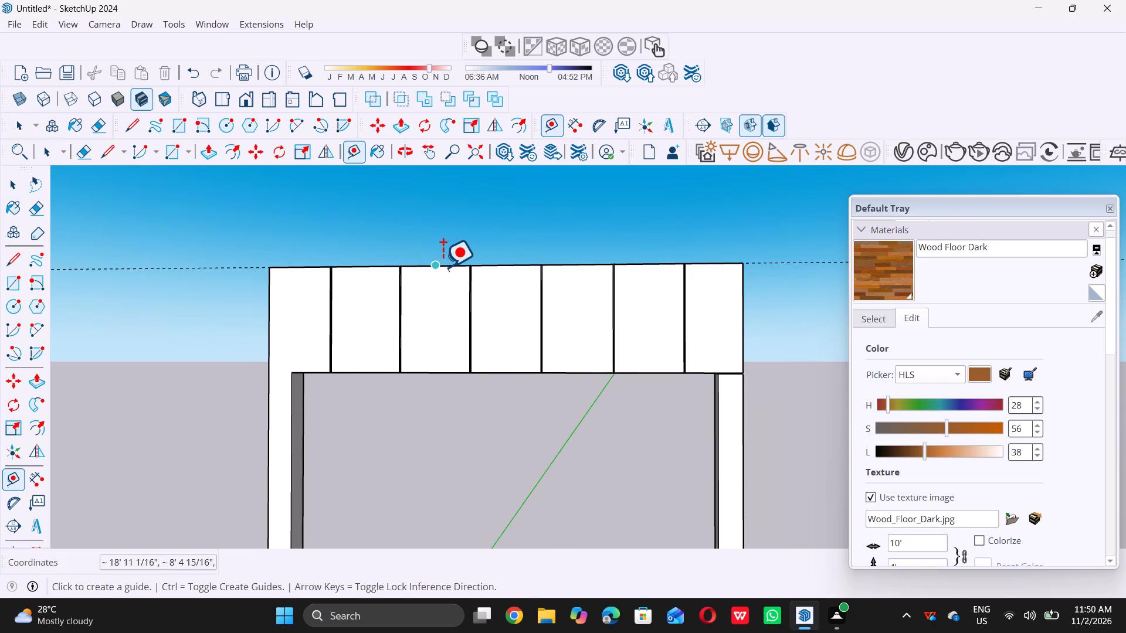
triple_click(447, 266)
click(448, 266)
key(space)
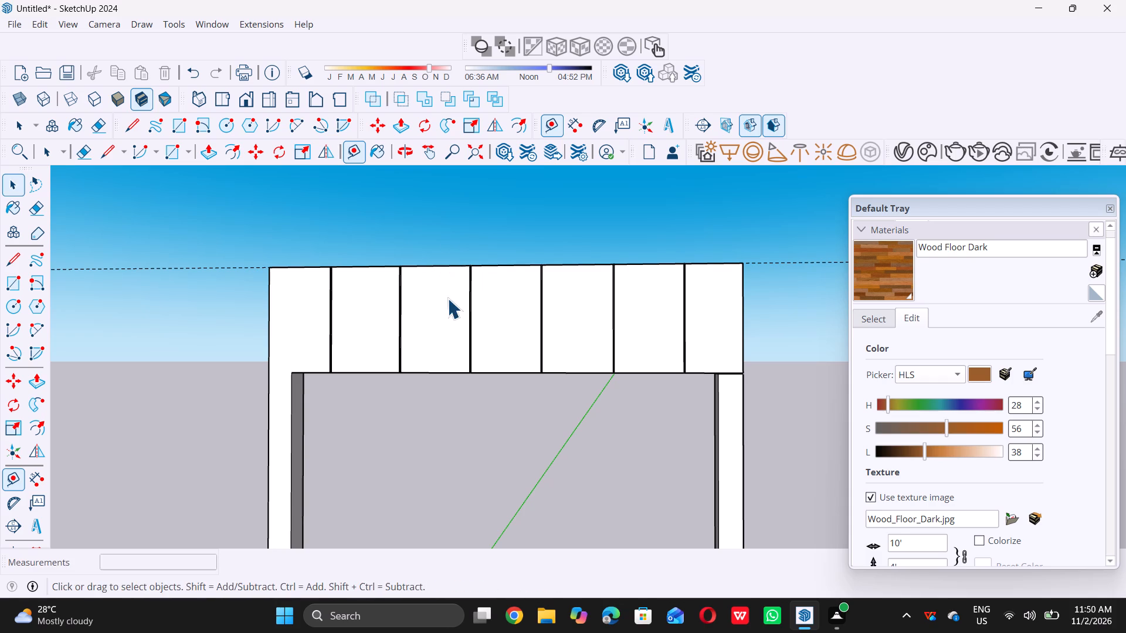
key(t)
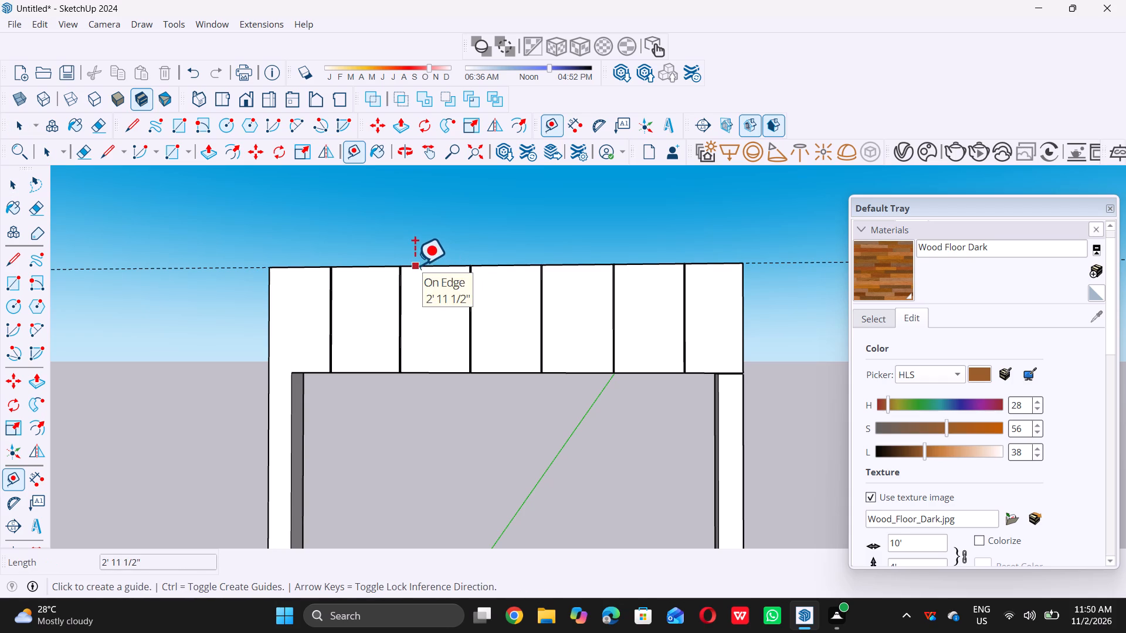
double_click(415, 265)
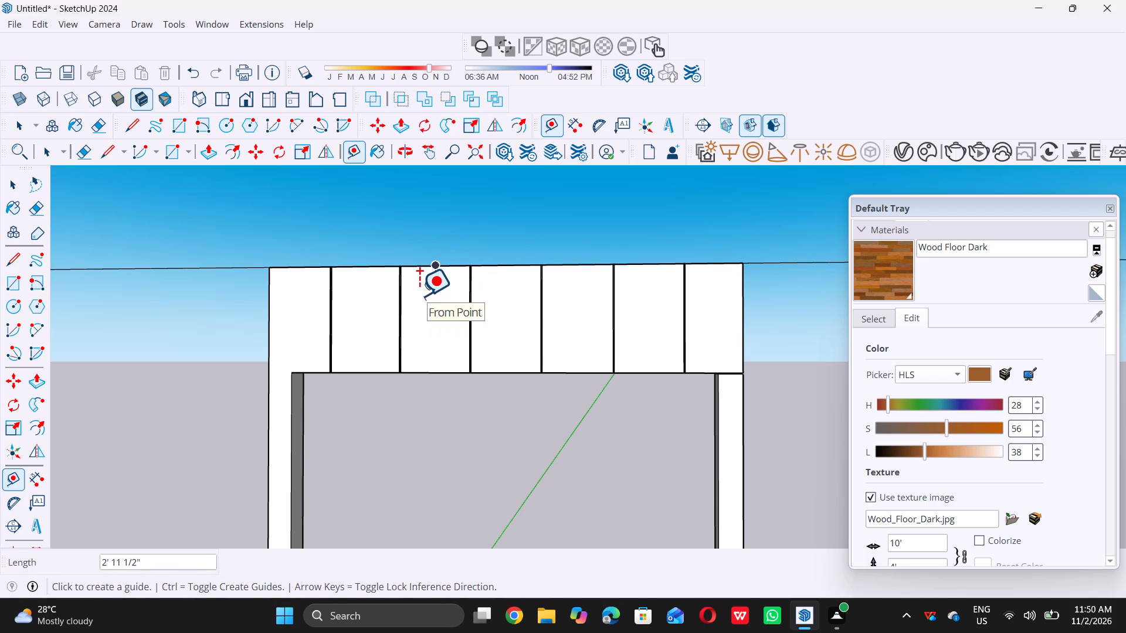
key(space)
text(T)
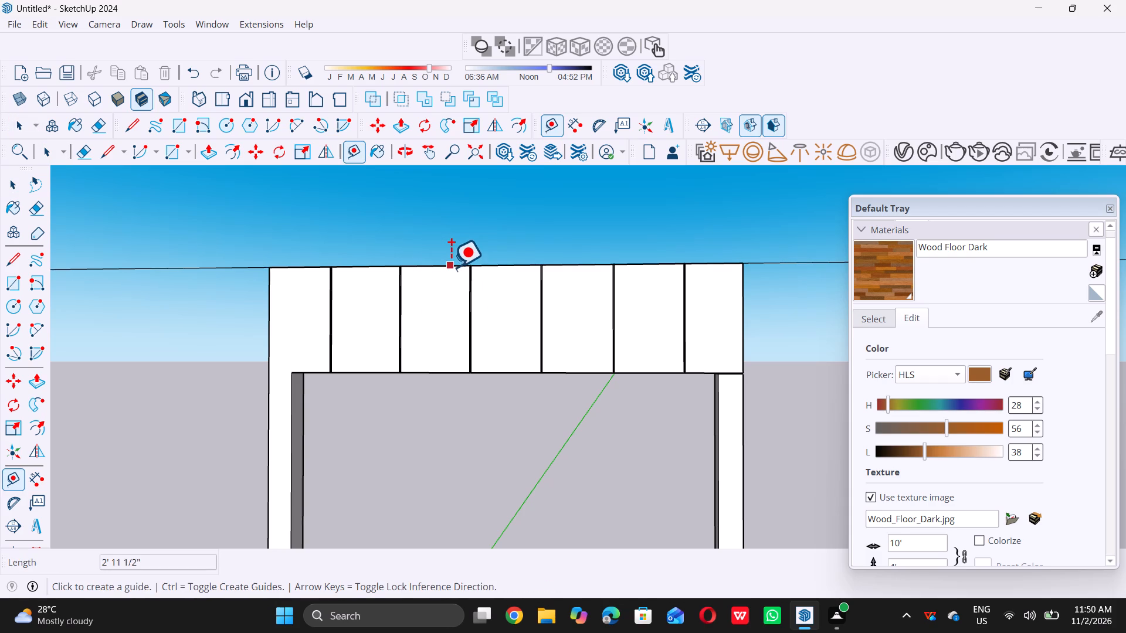
double_click(452, 266)
key(space)
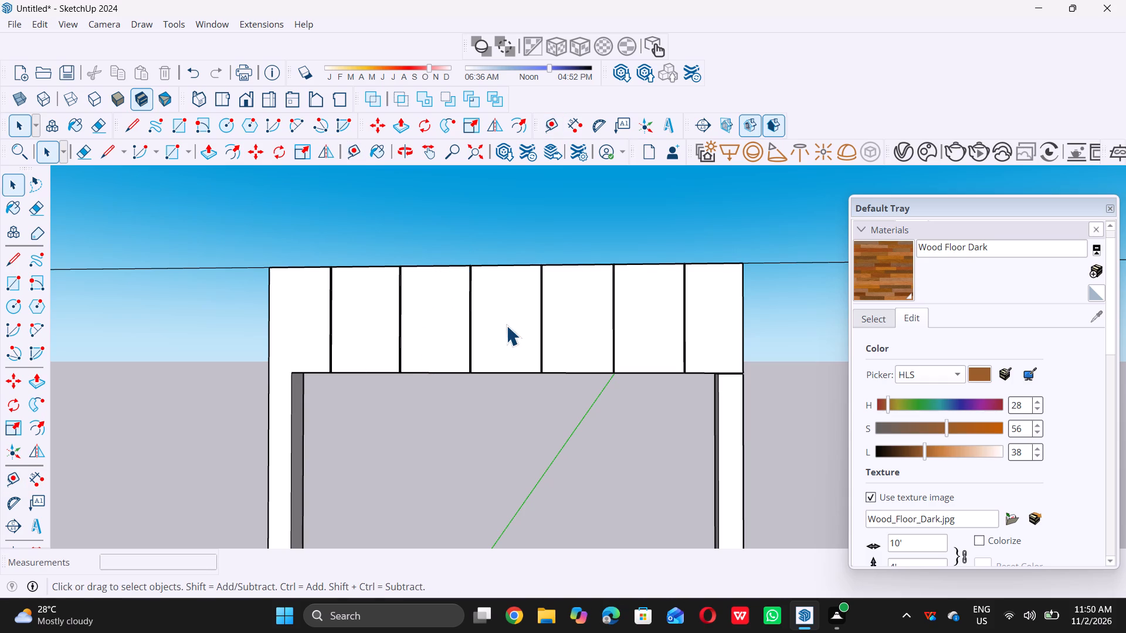
Place a guide line 9" below the top front edge of the front frame's top beam.
key(t)
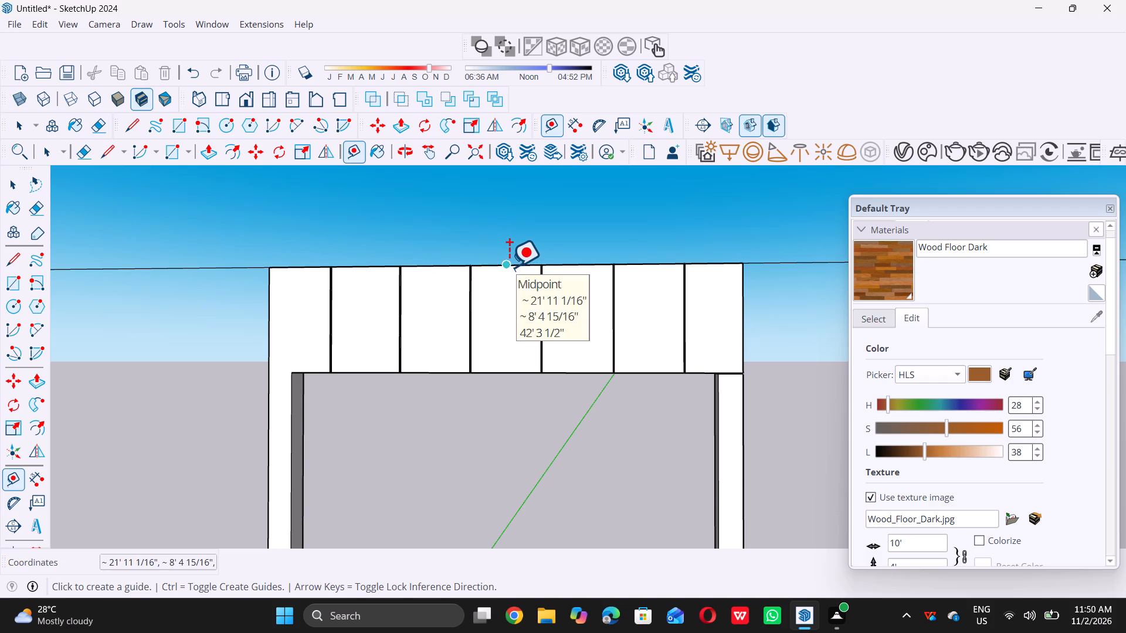
click(509, 267)
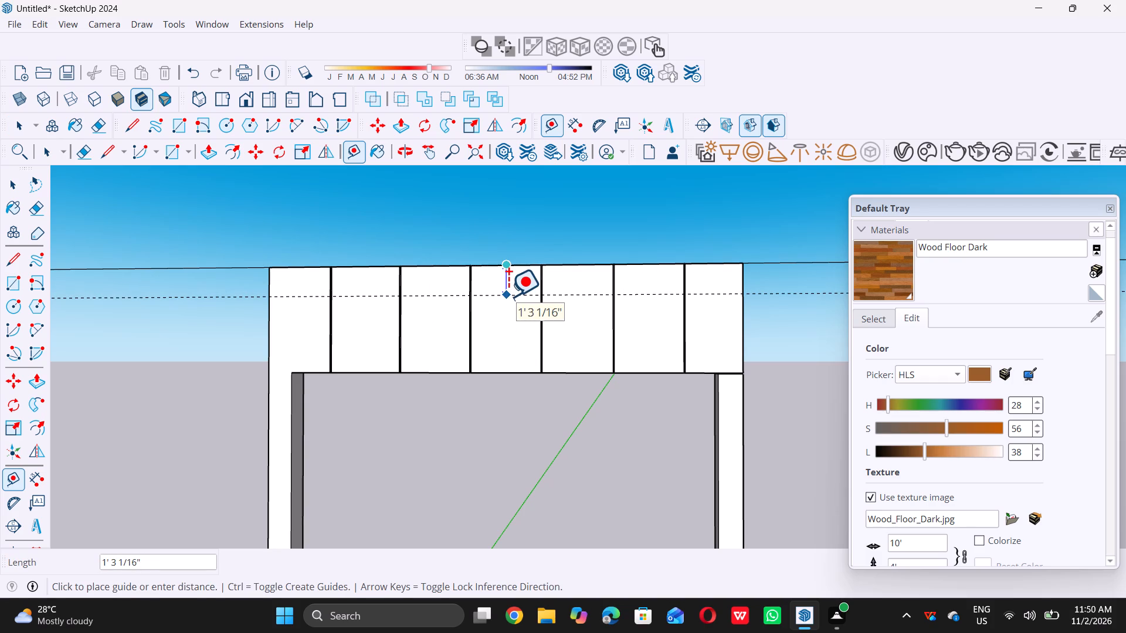
key(9)
key(shift+quotedbl)
key(Return)
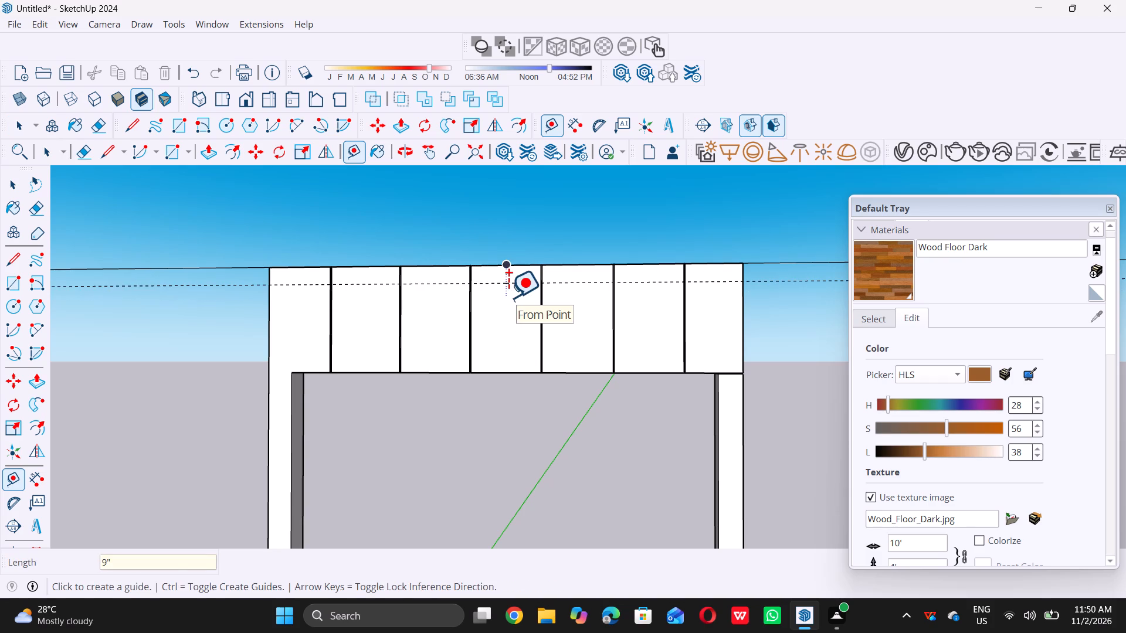
key(space)
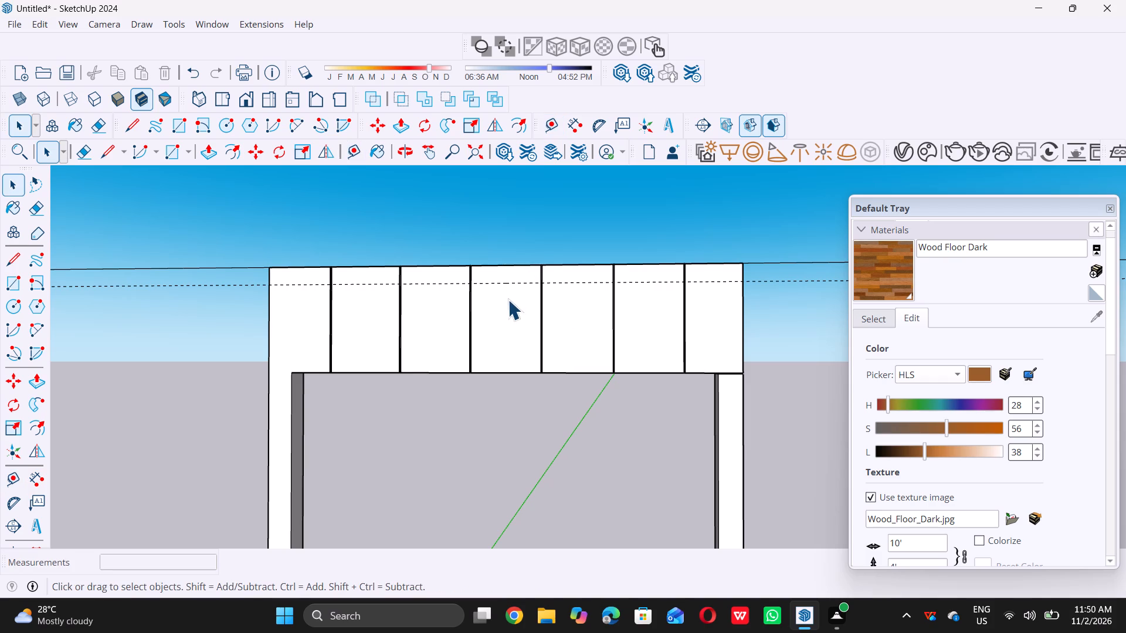
Draw a 9" by 20' rectangle across the top beam's front, from the lower guide line to the opposite top corner.
key(r)
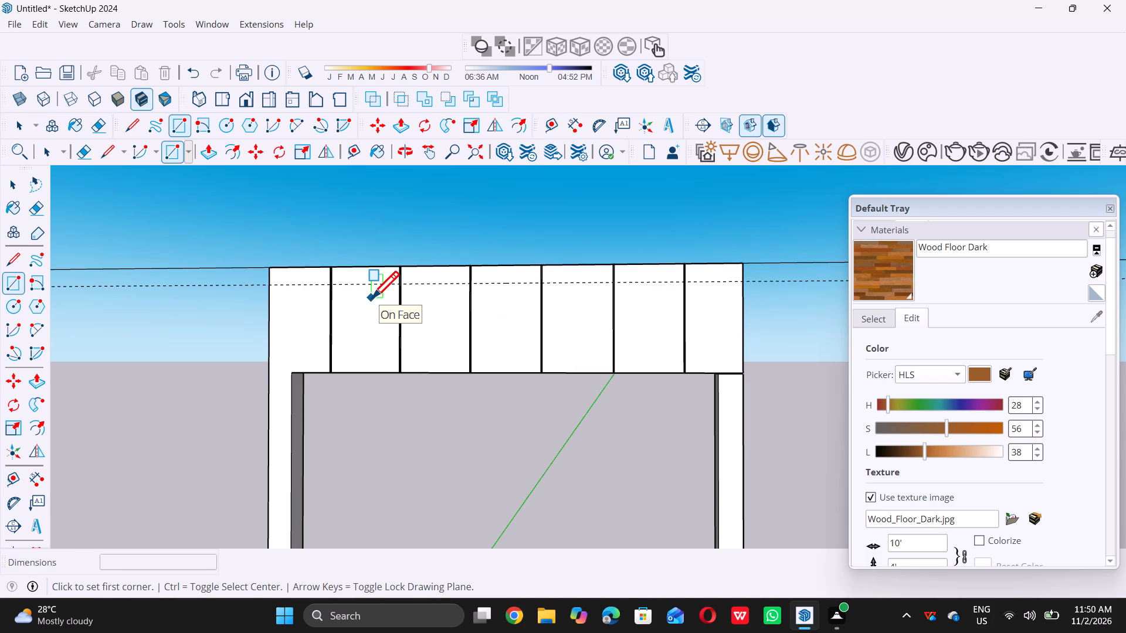
scroll(267, 284, up, 12)
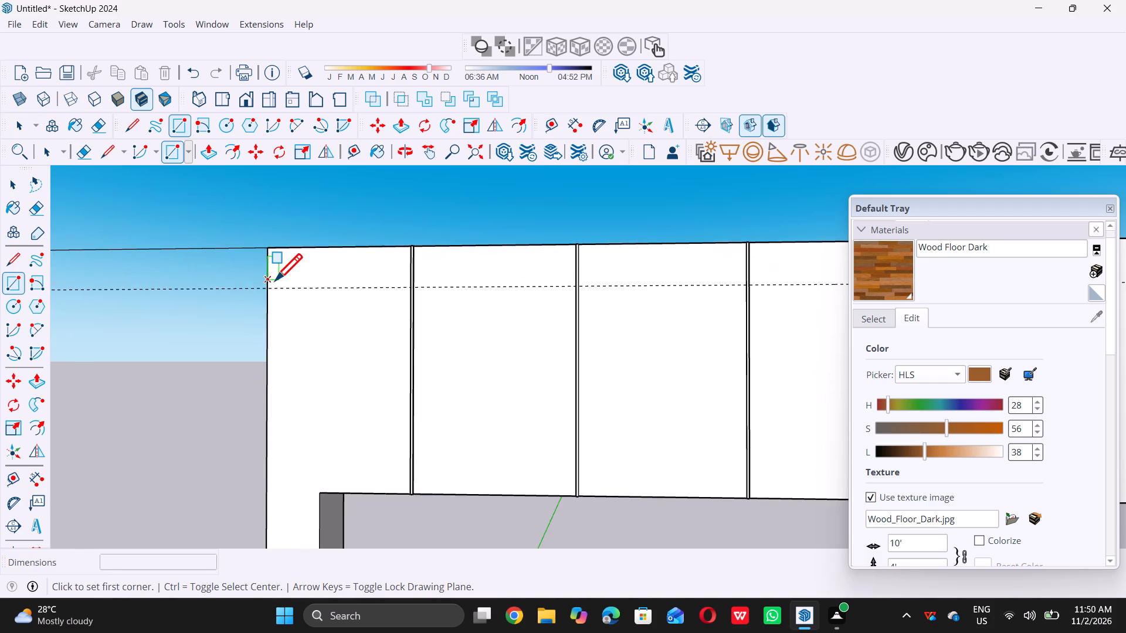
scroll(275, 280, up, 11)
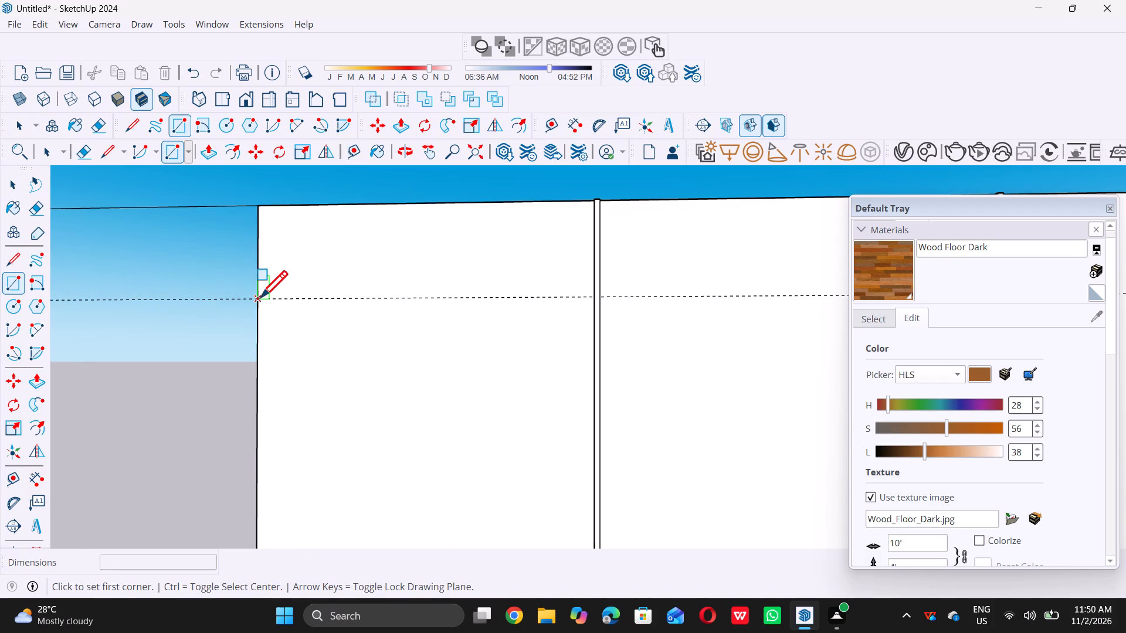
click(260, 297)
scroll(259, 297, down, 16)
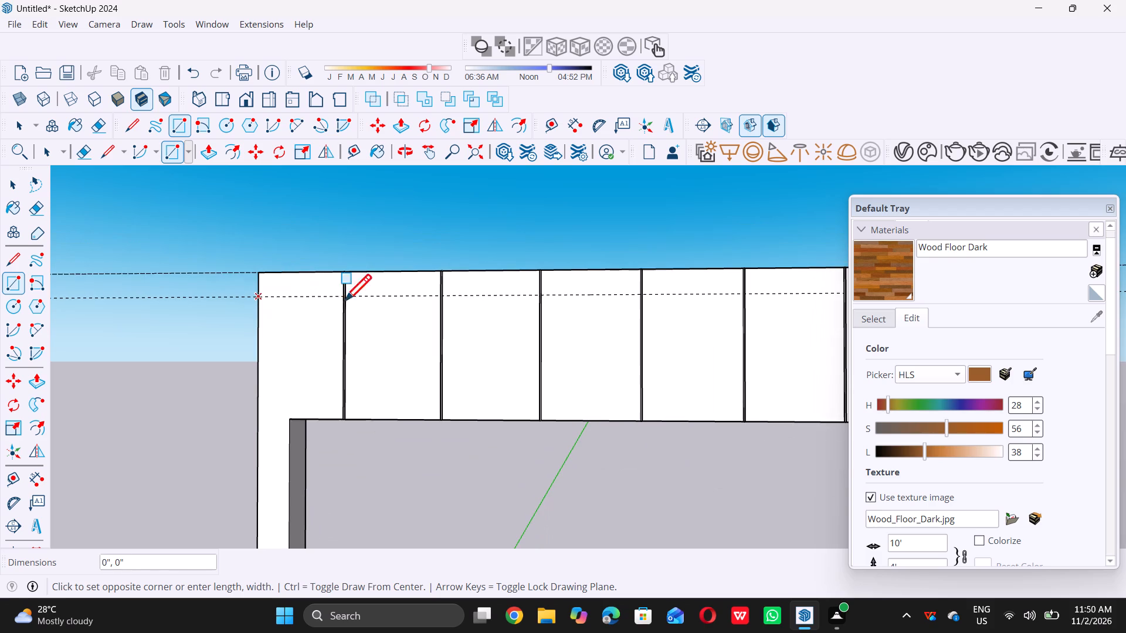
scroll(499, 303, down, 9)
scroll(671, 304, up, 3)
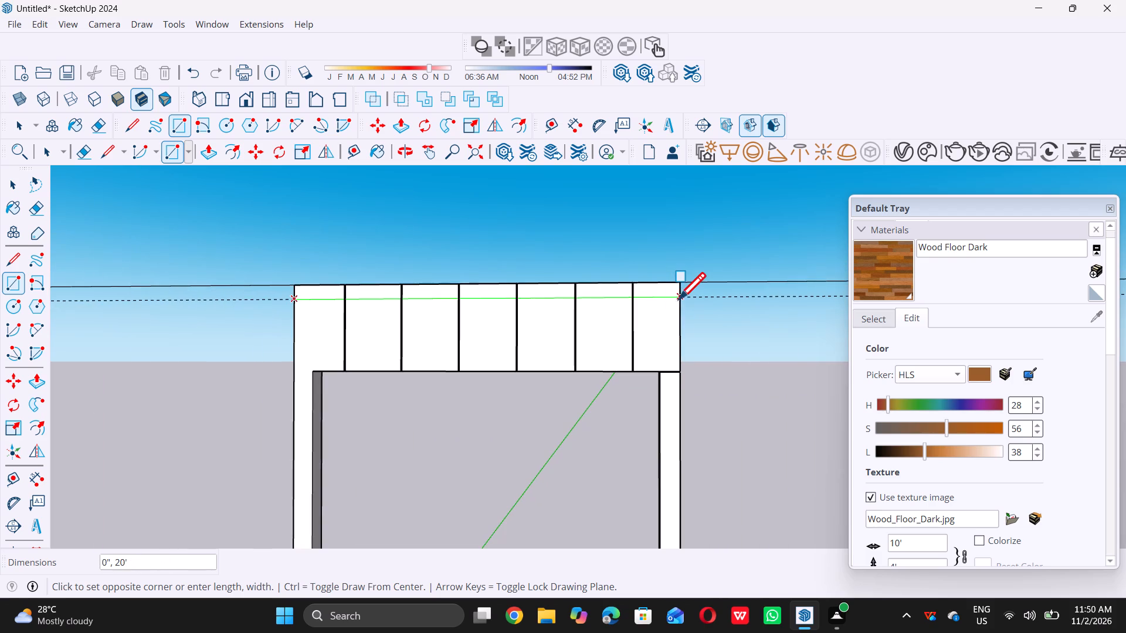
scroll(679, 299, up, 9)
double_click(679, 257)
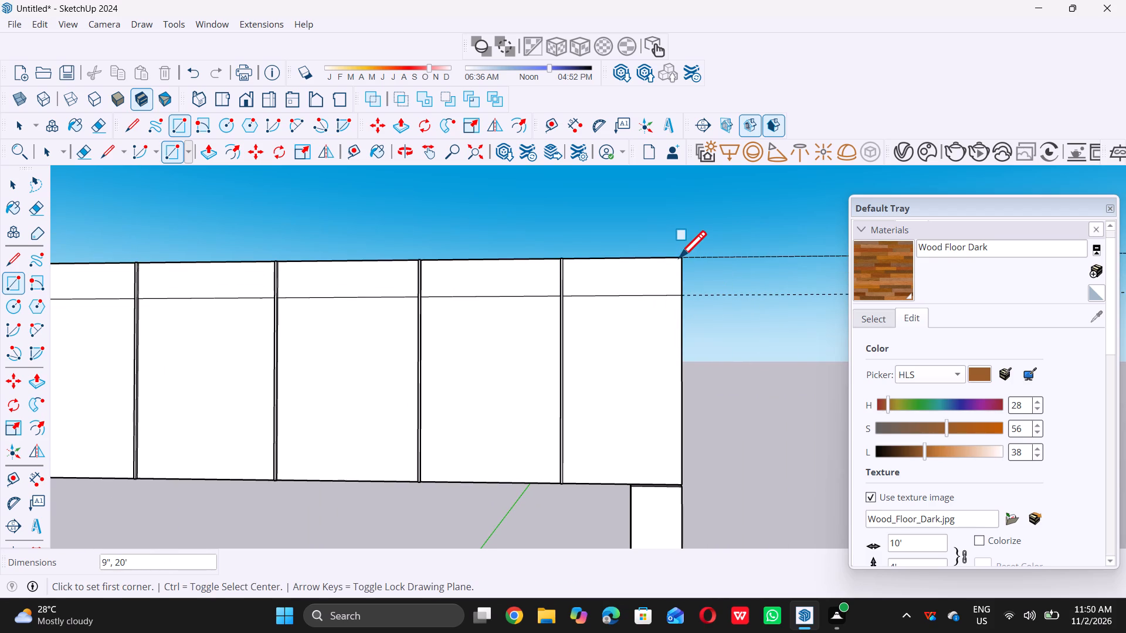
key(space)
Push/Pull the band's leftmost panel section outward, repeating the last extrusion distance.
scroll(727, 304, down, 16)
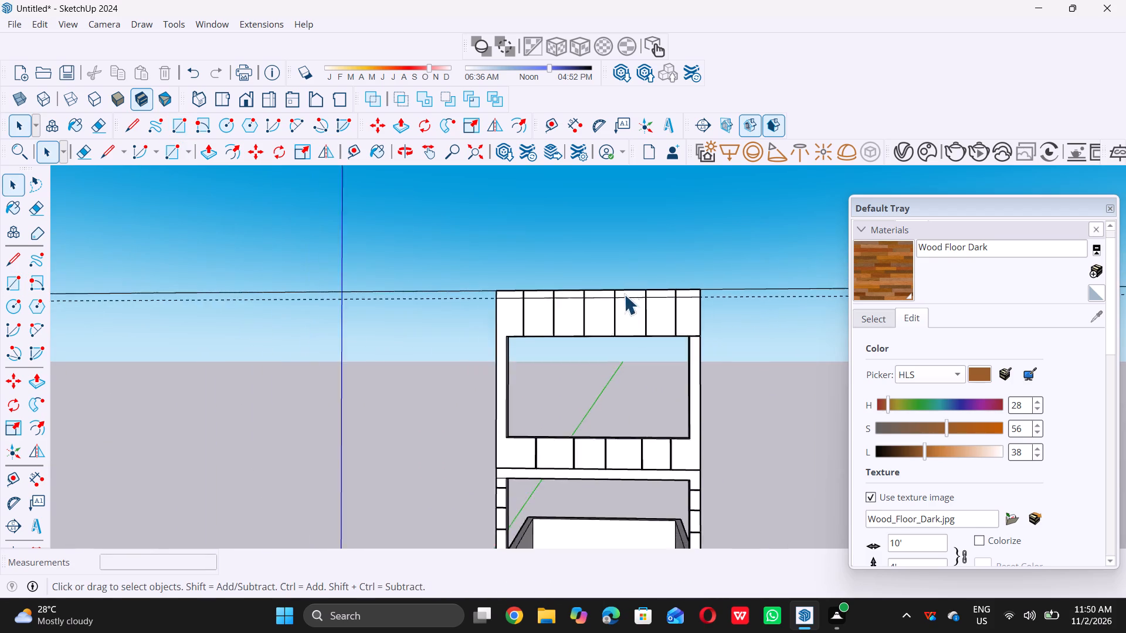
scroll(624, 294, down, 2)
middle_drag(503, 344, 657, 433)
scroll(596, 411, down, 1)
middle_click(657, 432)
scroll(573, 346, up, 5)
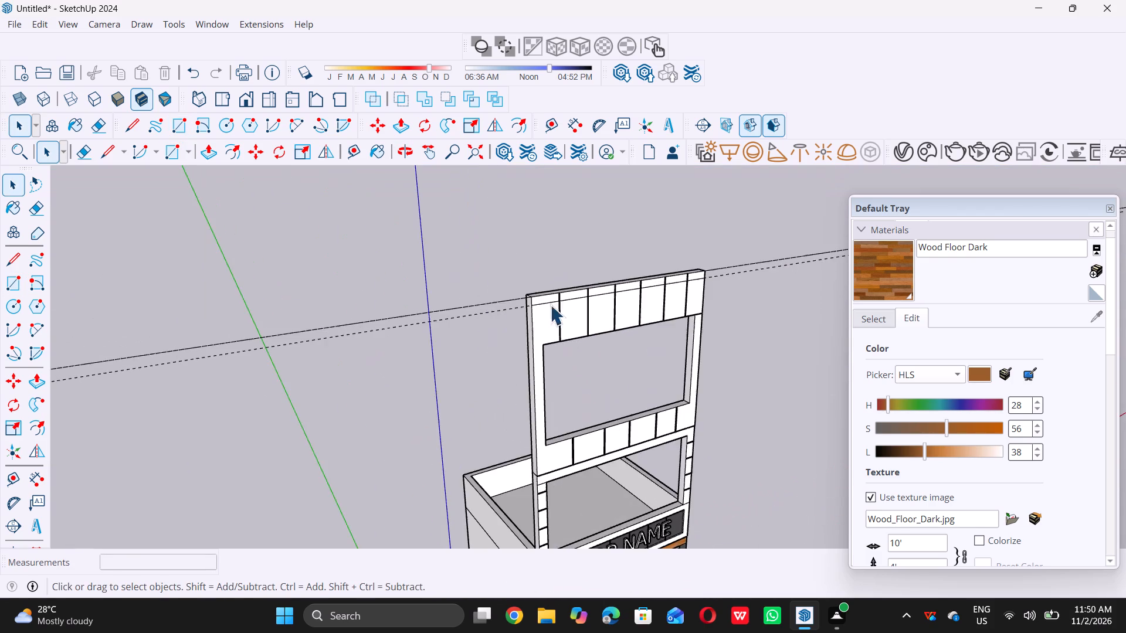
scroll(542, 292, up, 5)
scroll(529, 305, down, 12)
middle_drag(514, 399, 557, 437)
scroll(557, 437, up, 1)
scroll(542, 338, up, 10)
scroll(544, 343, up, 14)
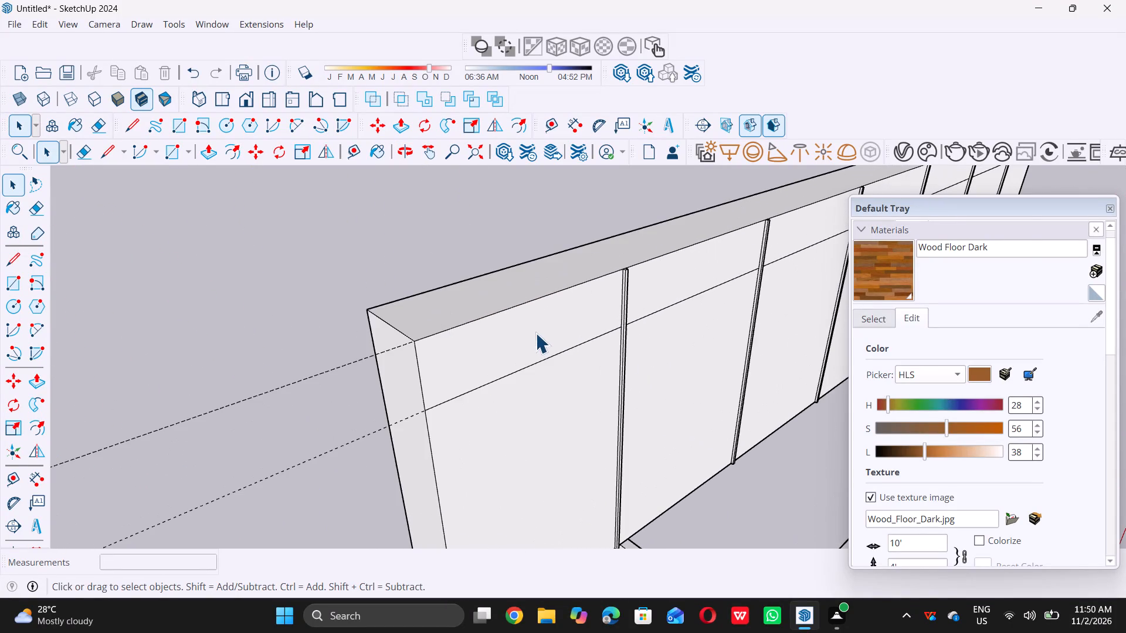
double_click(535, 332)
key(p)
double_click(535, 328)
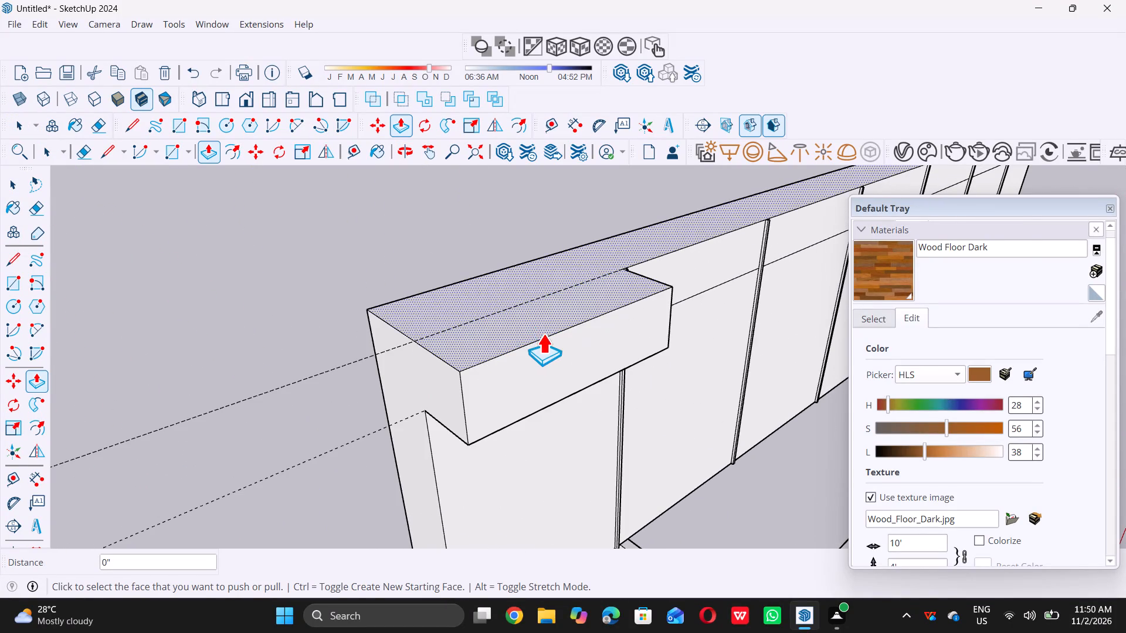
key(space)
Draw a line across the first divider strip at the band's lower edge to close off its upper section.
scroll(517, 347, down, 4)
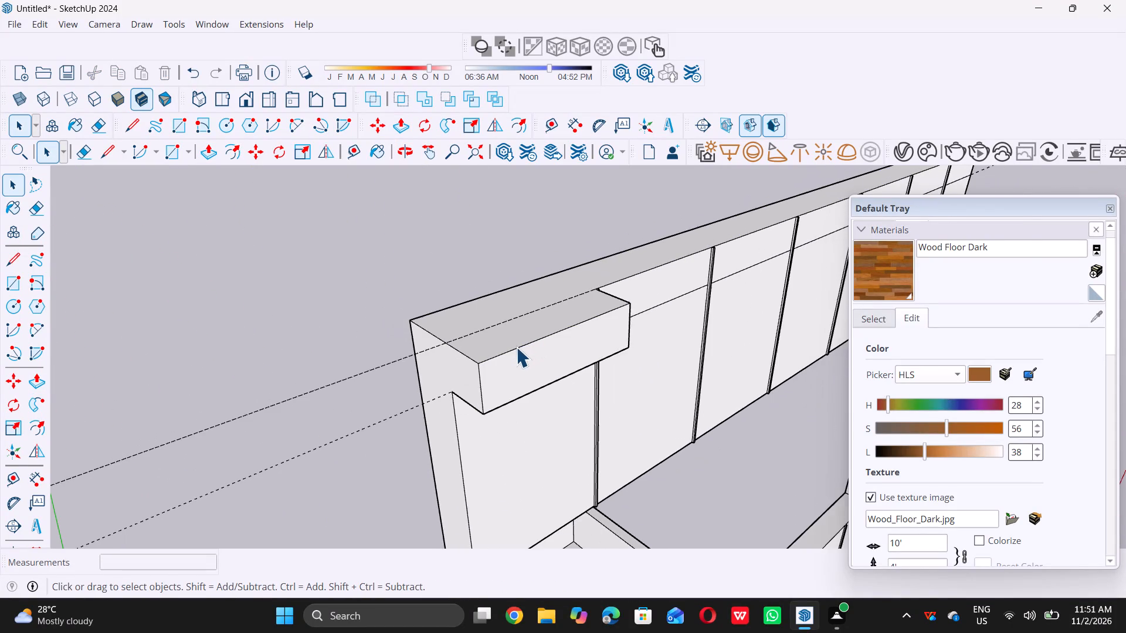
middle_drag(636, 341, 285, 342)
scroll(283, 341, up, 1)
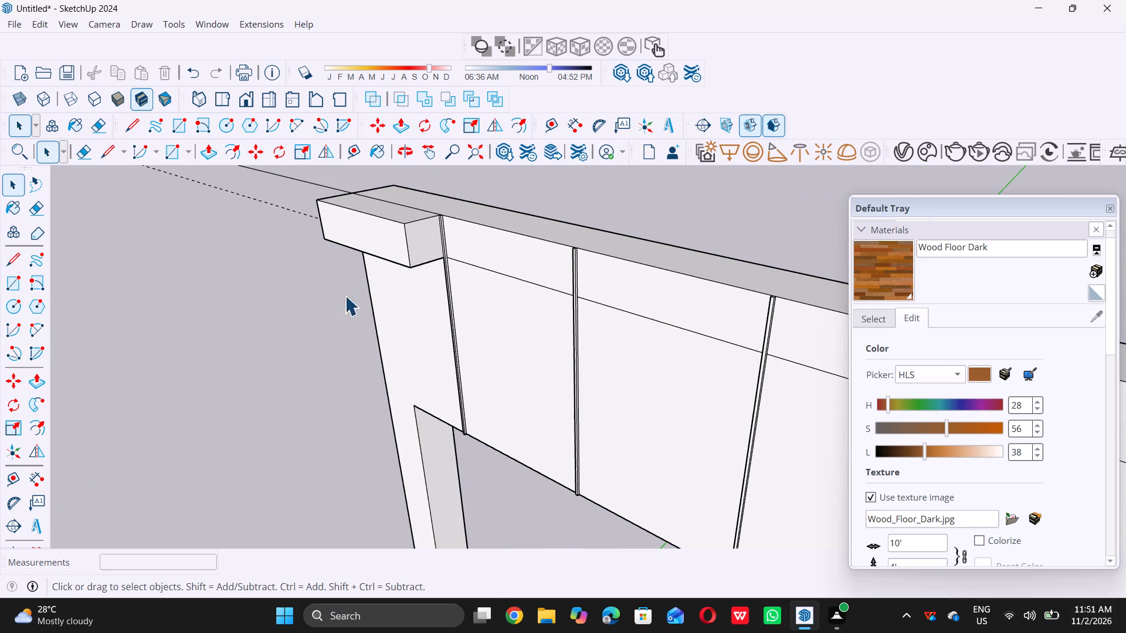
scroll(430, 234, up, 5)
scroll(422, 300, up, 6)
middle_drag(423, 316, 465, 310)
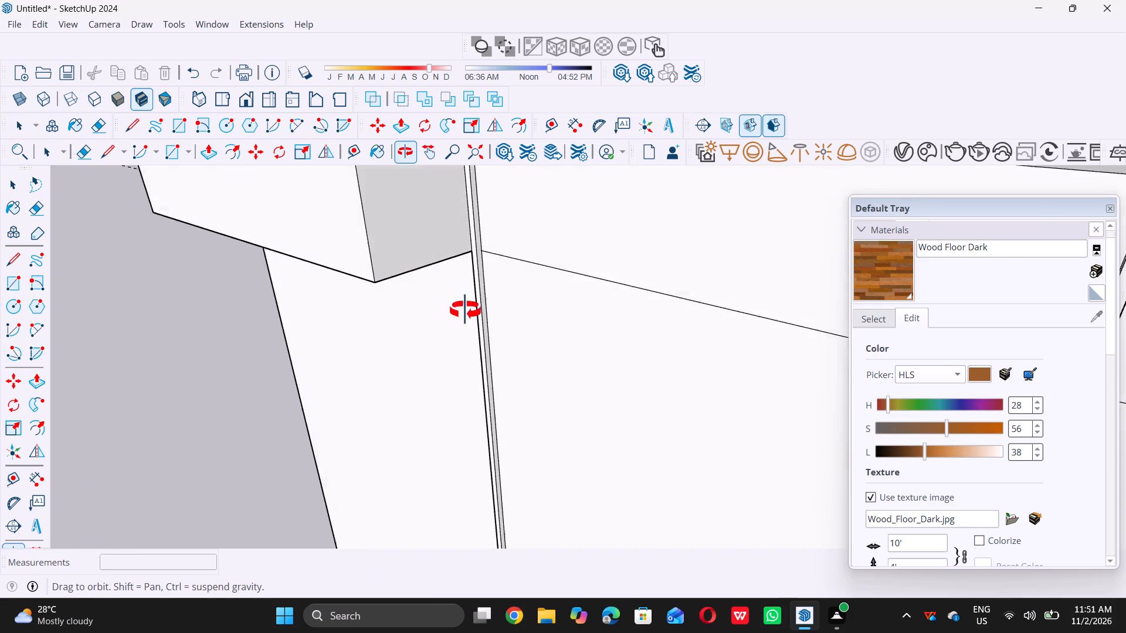
middle_drag(465, 310, 564, 288)
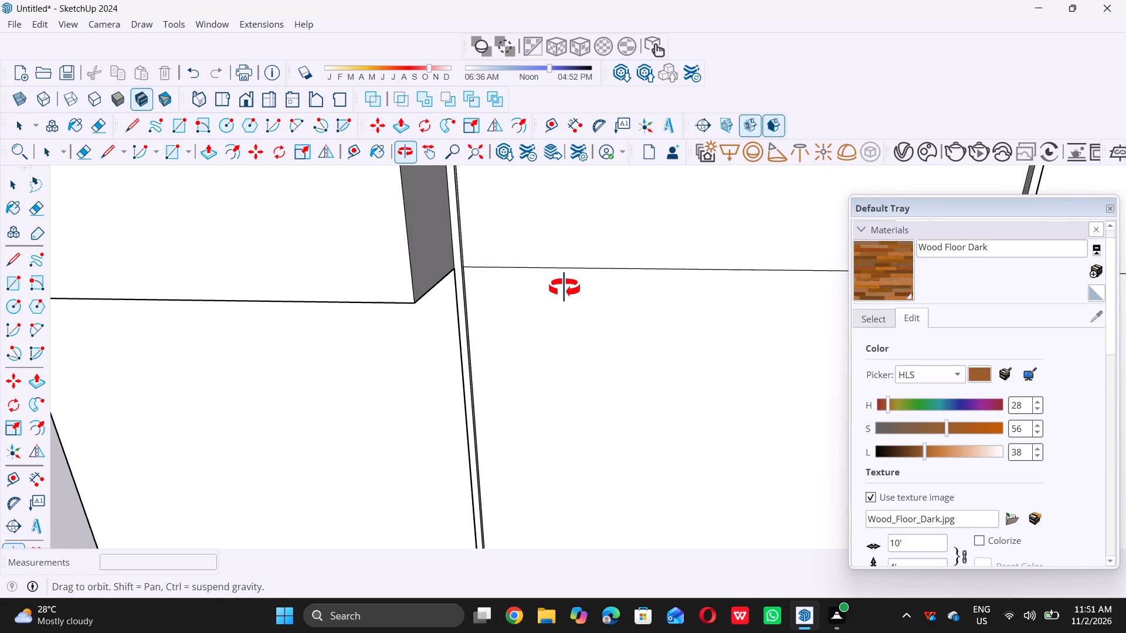
middle_drag(564, 288, 581, 260)
scroll(468, 273, up, 11)
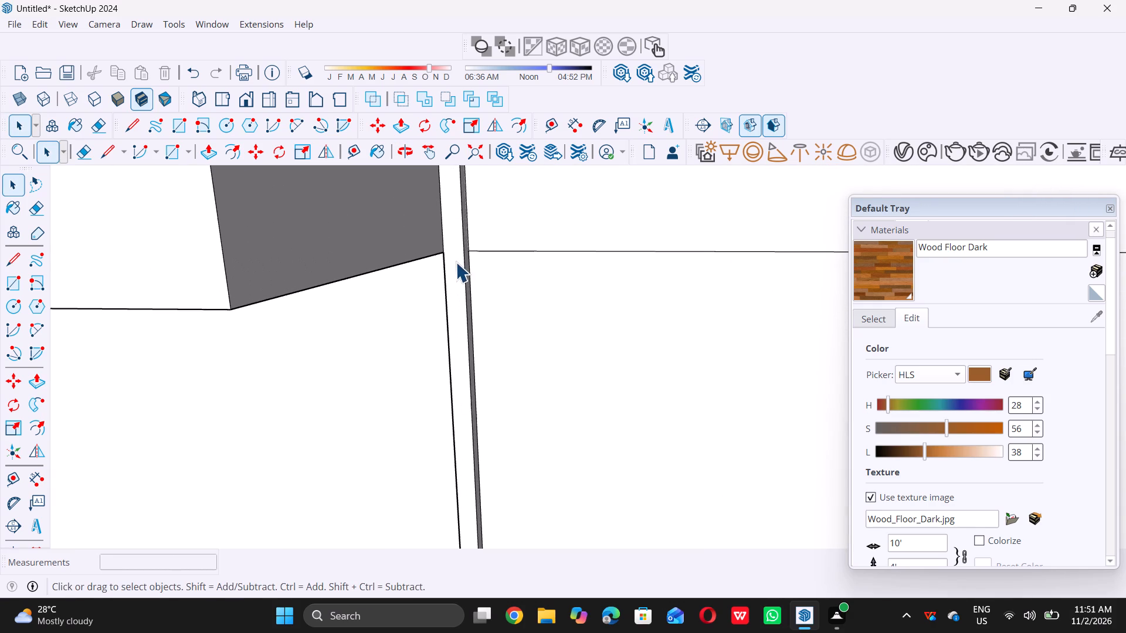
key(l)
double_click(440, 247)
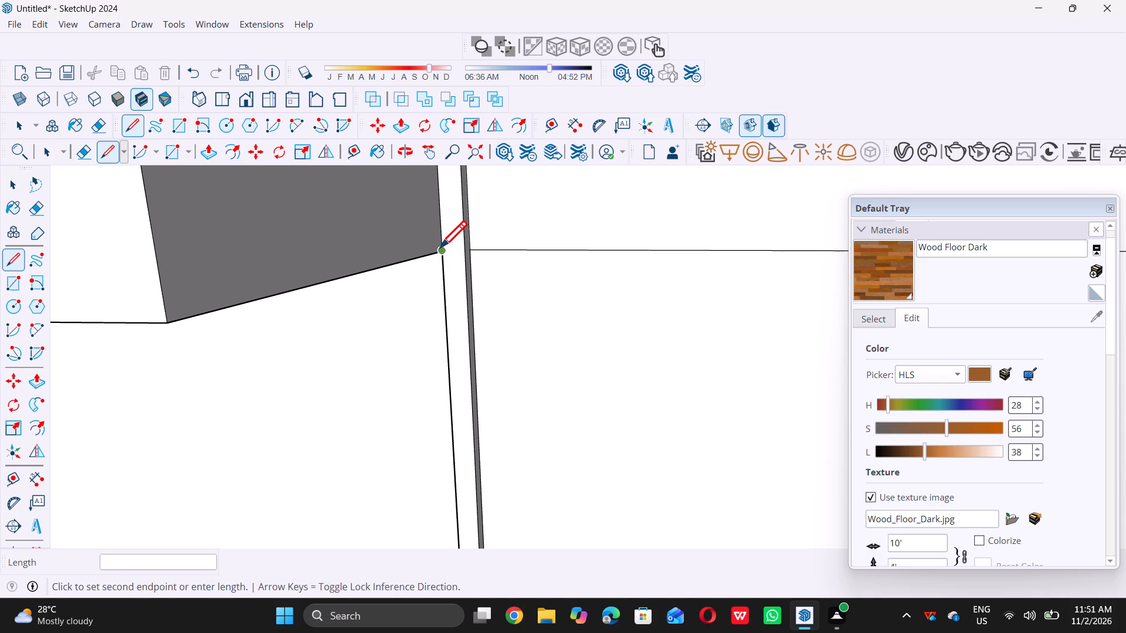
triple_click(467, 246)
key(space)
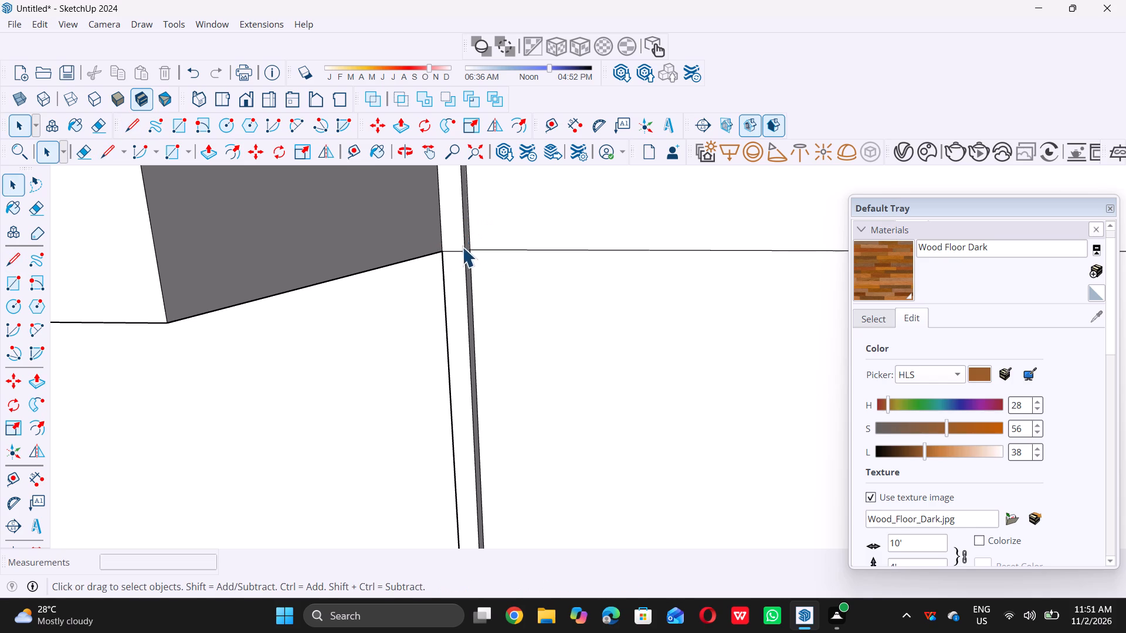
Push/Pull the first divider strip's section within the band outward, repeating the last extrusion distance.
double_click(455, 230)
key(p)
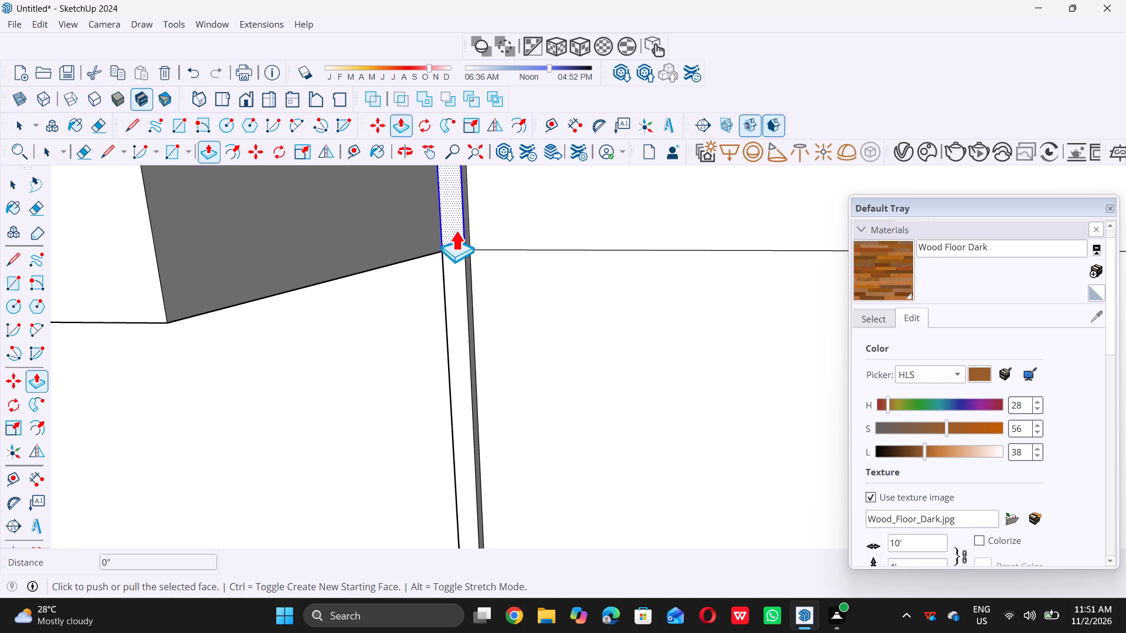
double_click(456, 230)
key(space)
Push/Pull the band's second panel section outward, flush with the already extruded part of the band.
scroll(407, 273, down, 5)
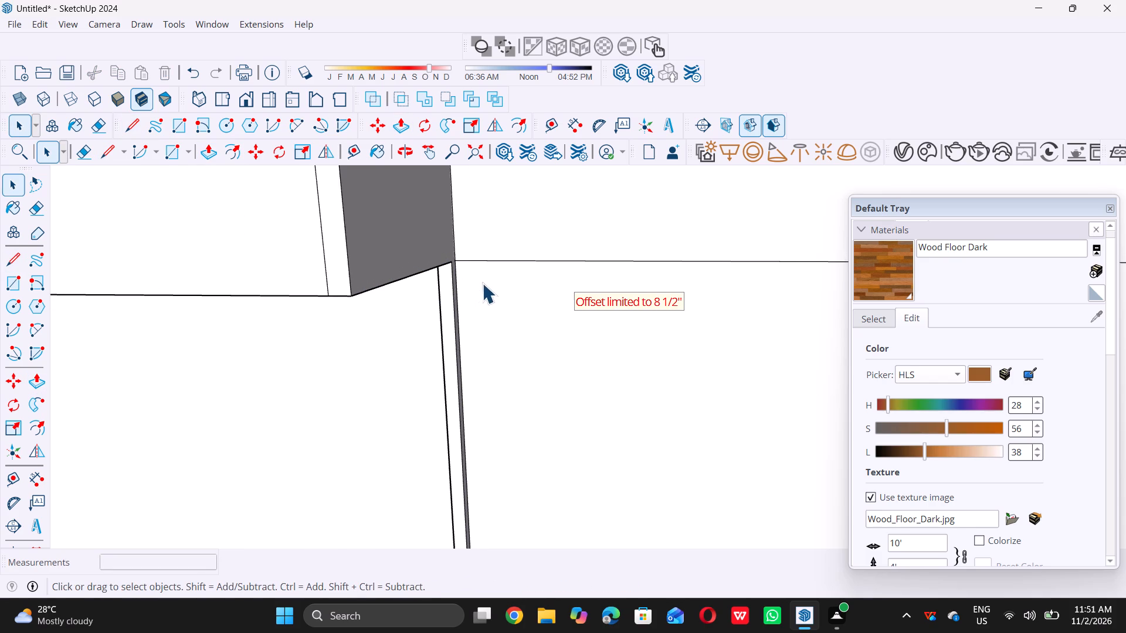
scroll(487, 283, down, 20)
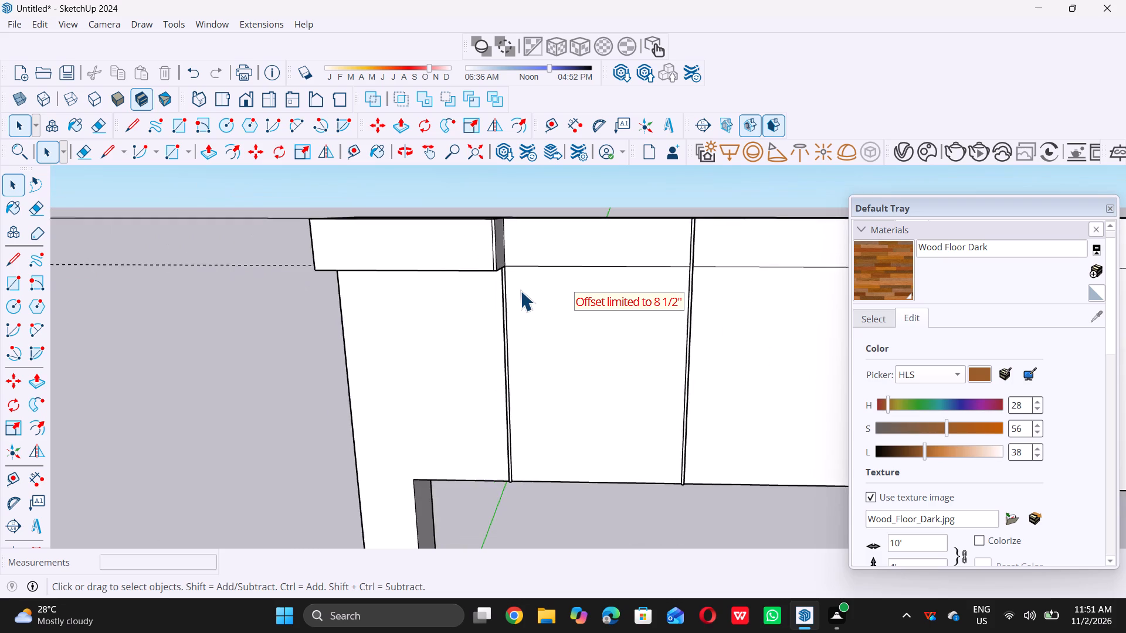
scroll(520, 291, down, 2)
scroll(524, 263, up, 5)
click(520, 257)
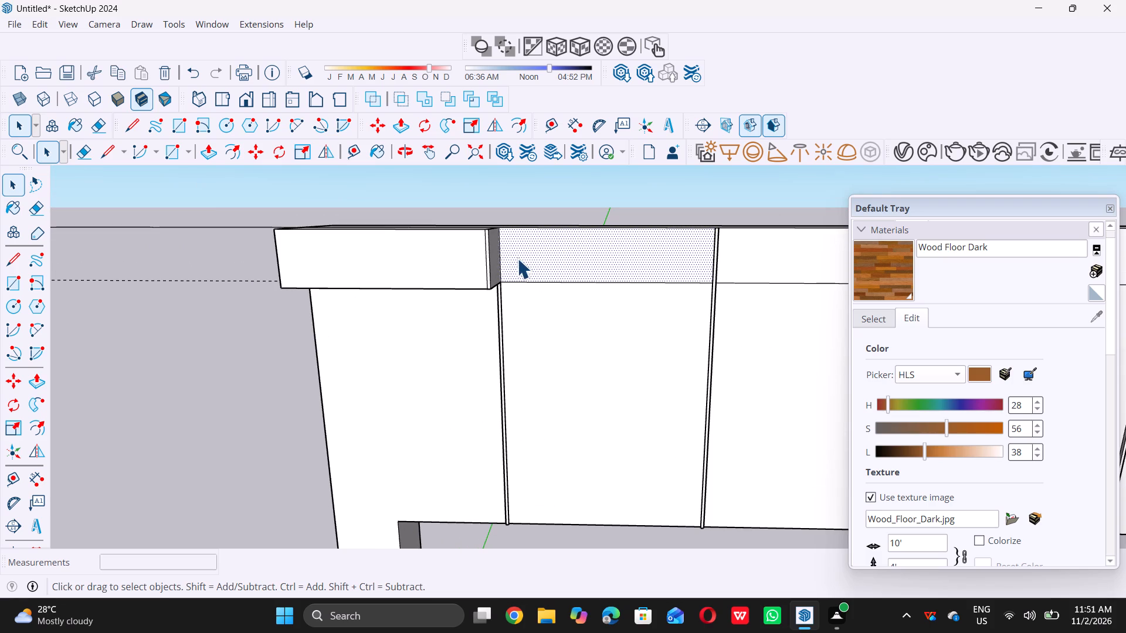
key(p)
double_click(518, 252)
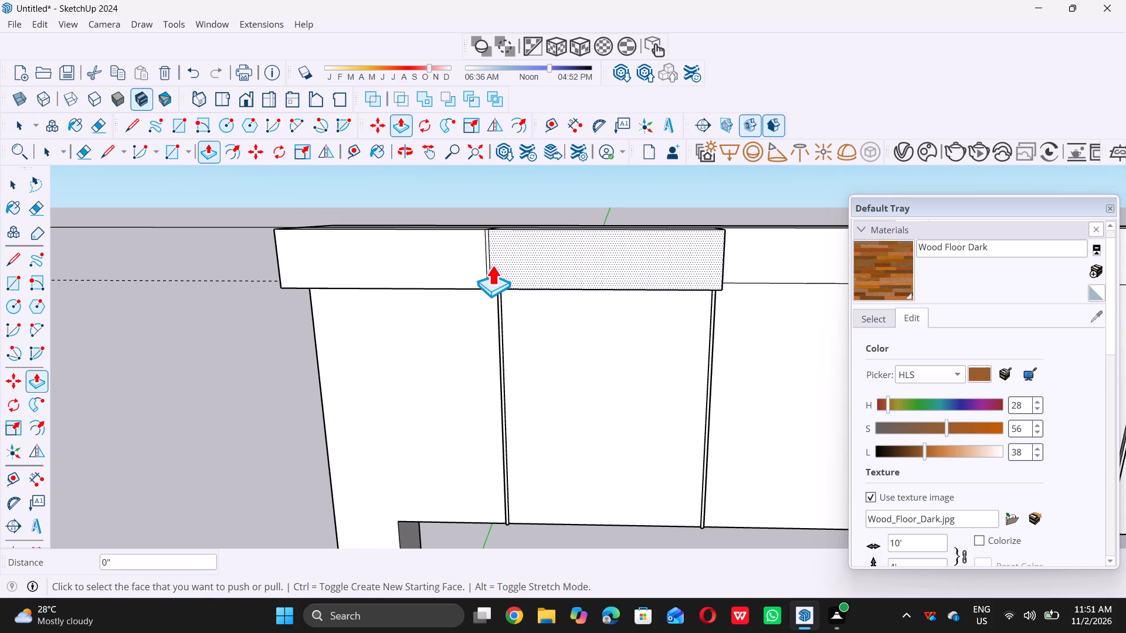
key(space)
Draw a 1/2" line across the second divider strip at the band's lower edge to close off its upper section.
scroll(492, 266, down, 17)
middle_drag(574, 295, 510, 308)
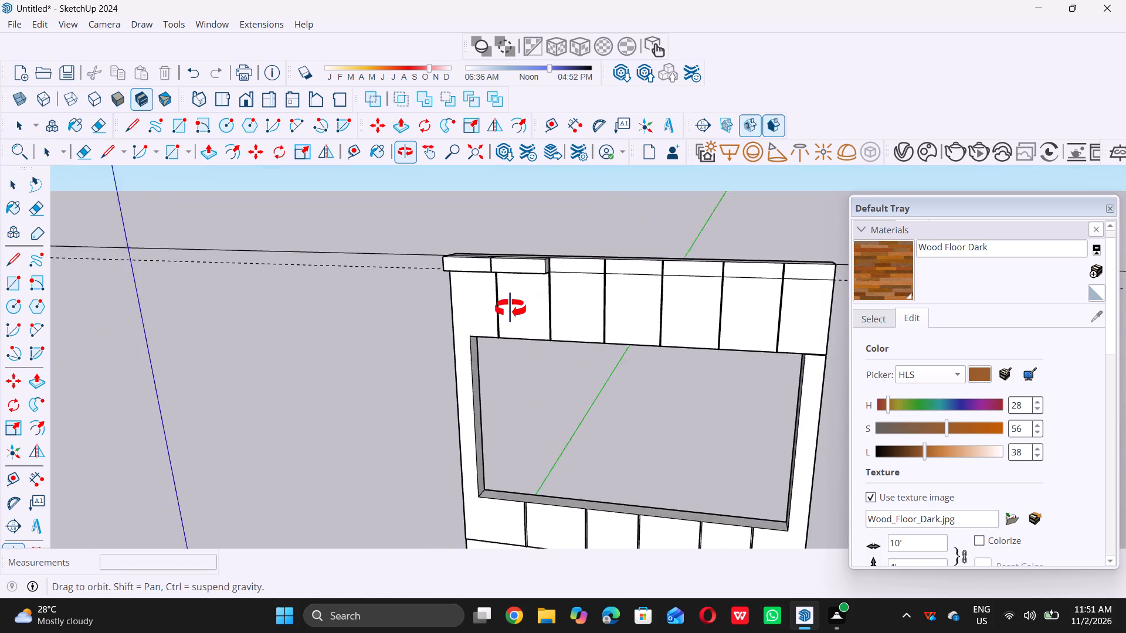
middle_drag(510, 308, 477, 312)
scroll(552, 253, up, 10)
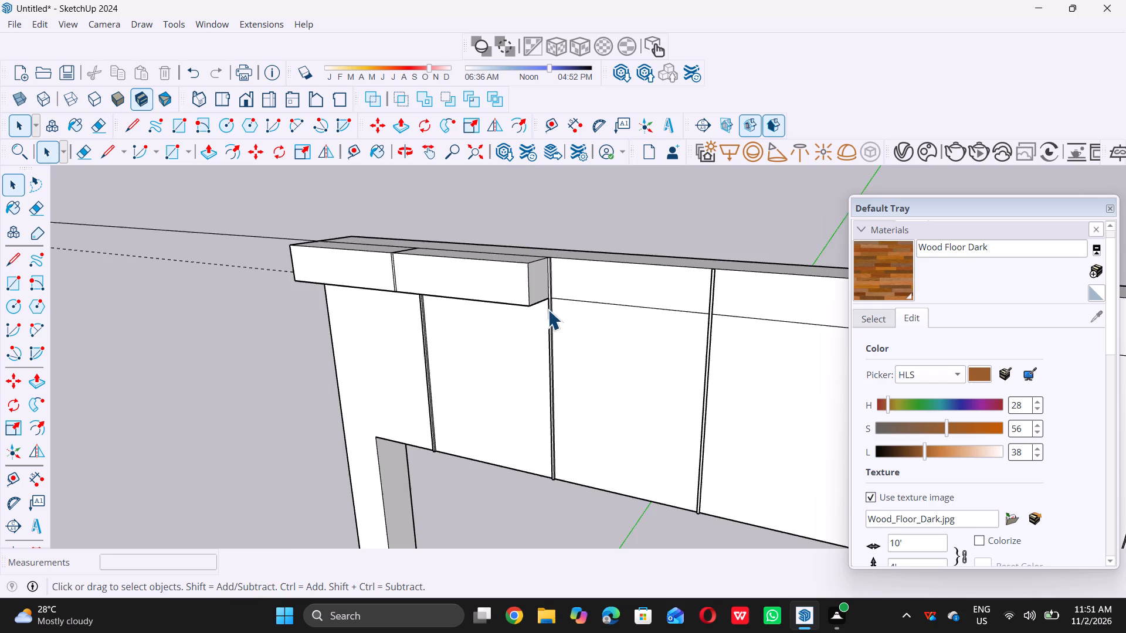
scroll(548, 309, up, 18)
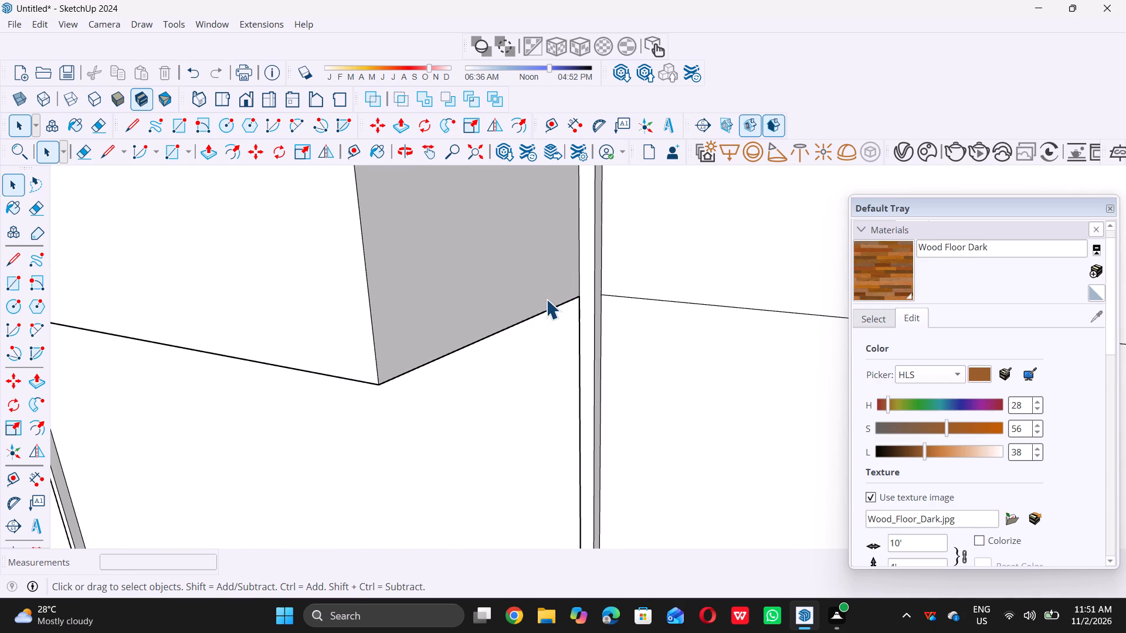
key(l)
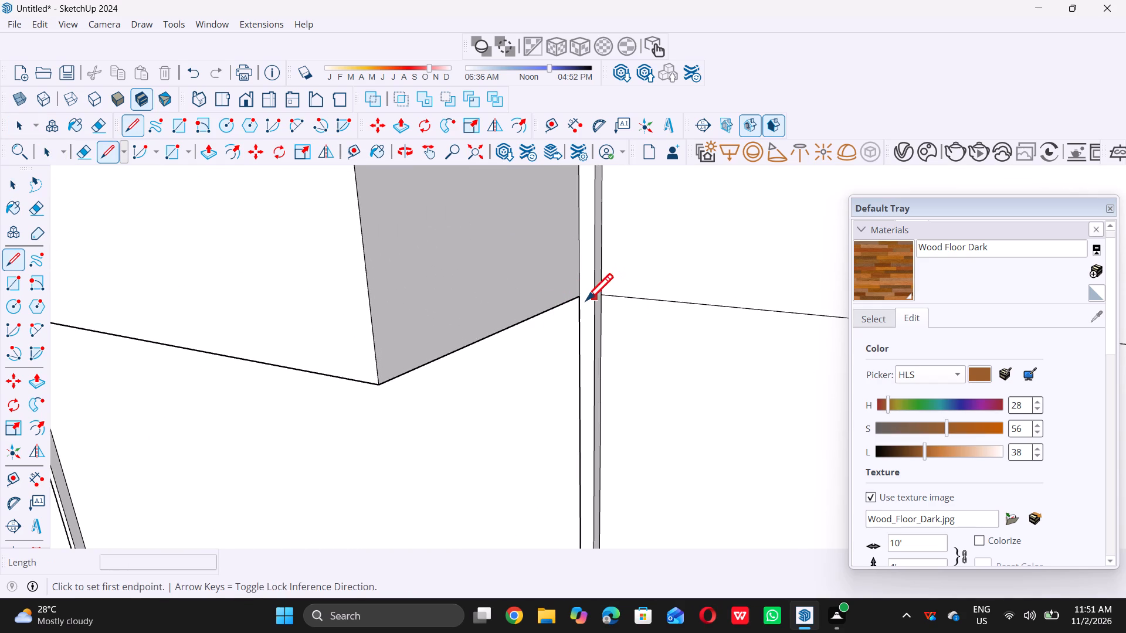
scroll(583, 301, up, 5)
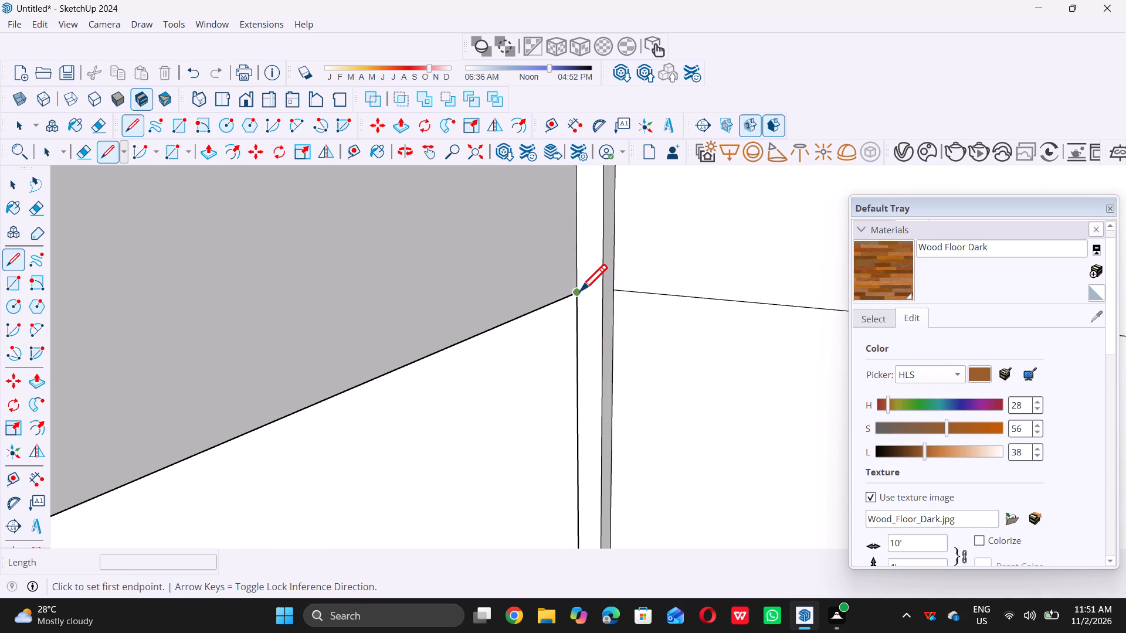
double_click(578, 291)
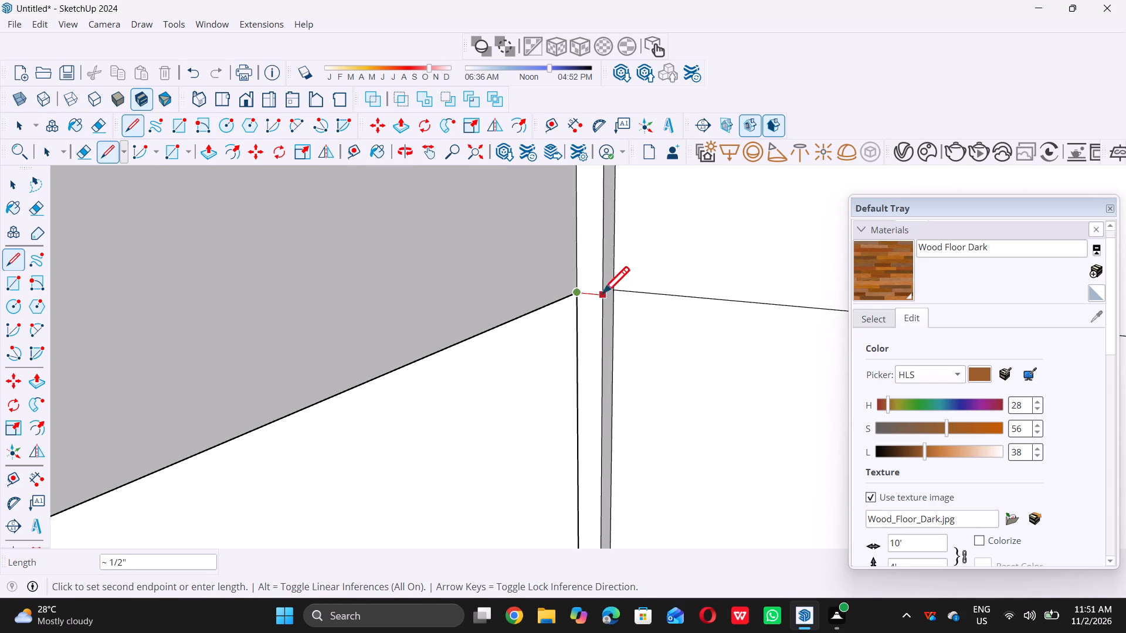
triple_click(606, 291)
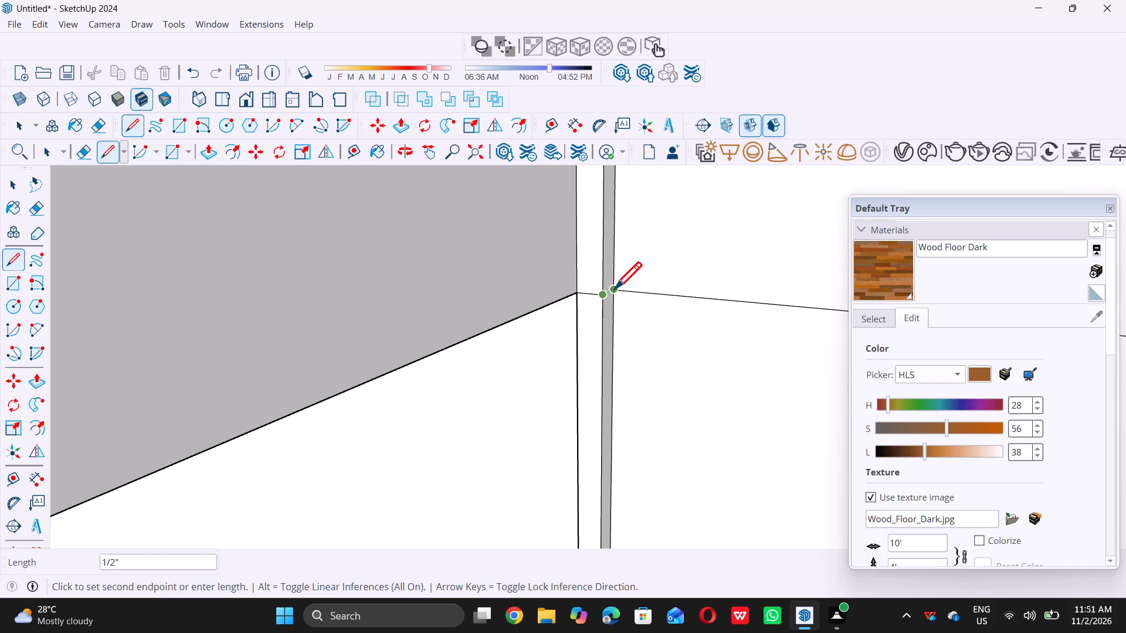
key(space)
scroll(559, 324, down, 6)
scroll(599, 359, up, 1)
scroll(614, 359, down, 5)
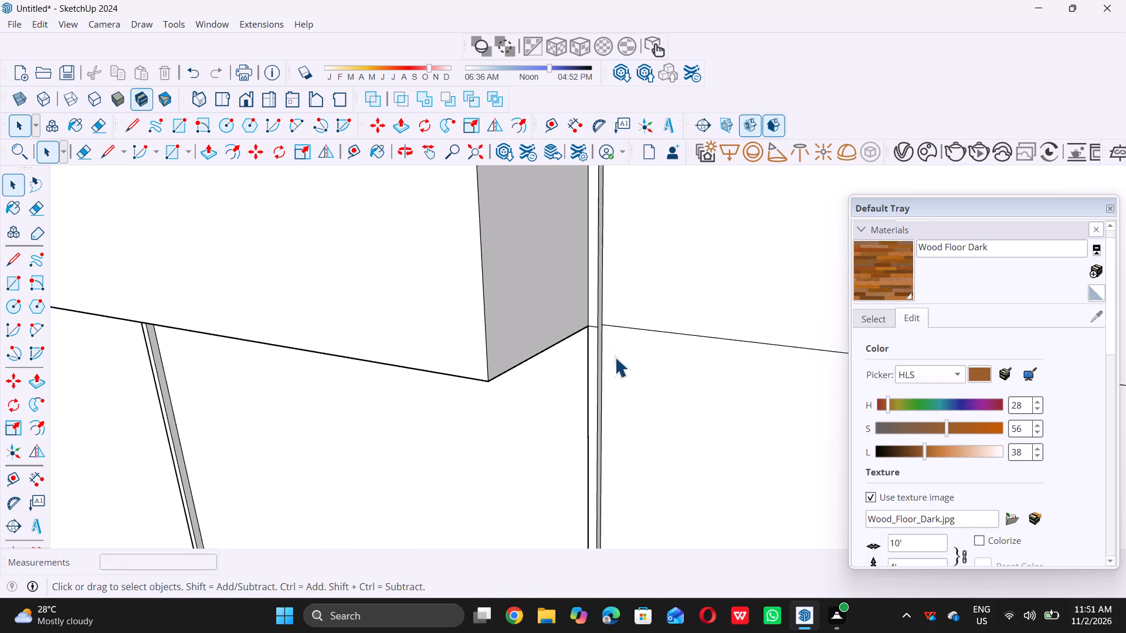
Push/Pull the second divider strip's section within the band outward, repeating the last extrusion up to the 8 1/2" limit.
click(593, 305)
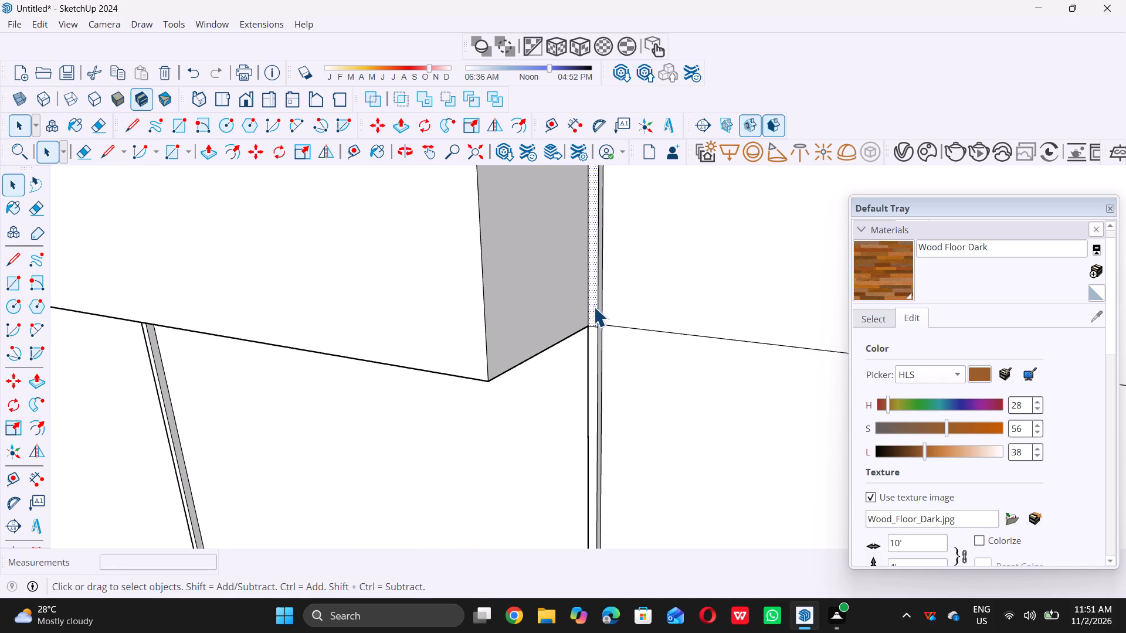
key(p)
double_click(593, 306)
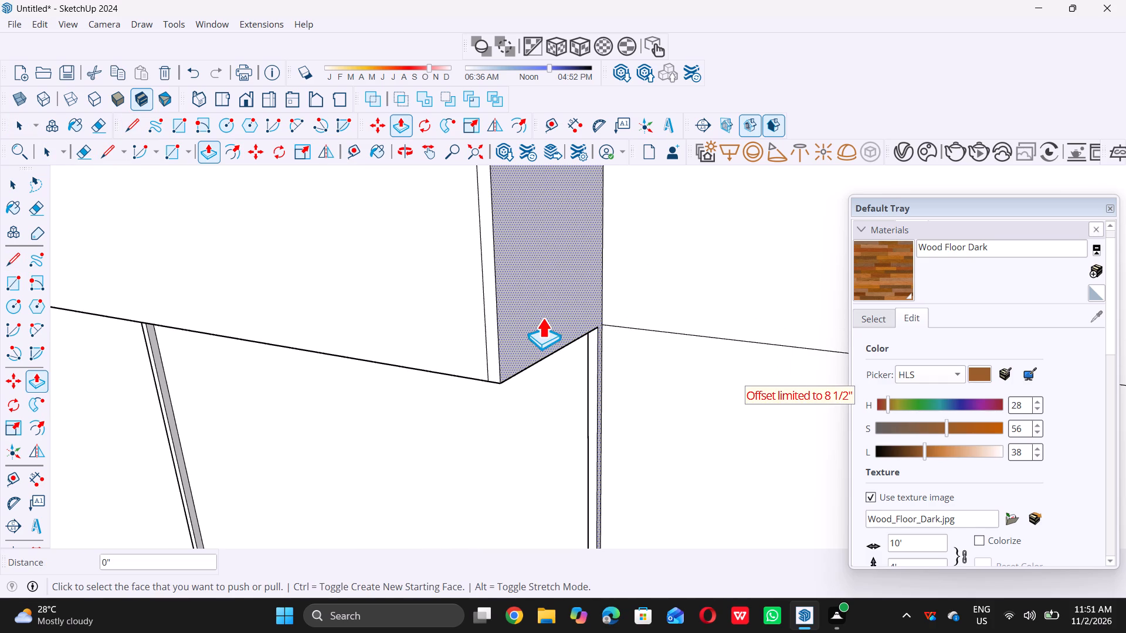
key(space)
Push/Pull the band's third panel section outward, flush with the already extruded part of the band.
scroll(548, 318, down, 15)
click(602, 302)
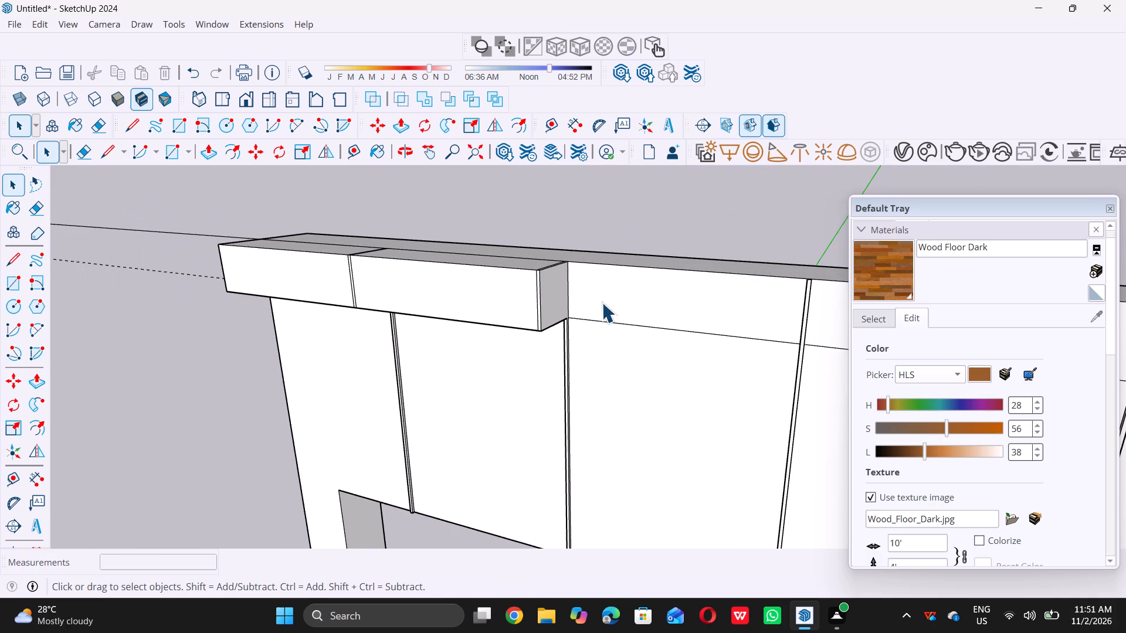
key(p)
double_click(602, 300)
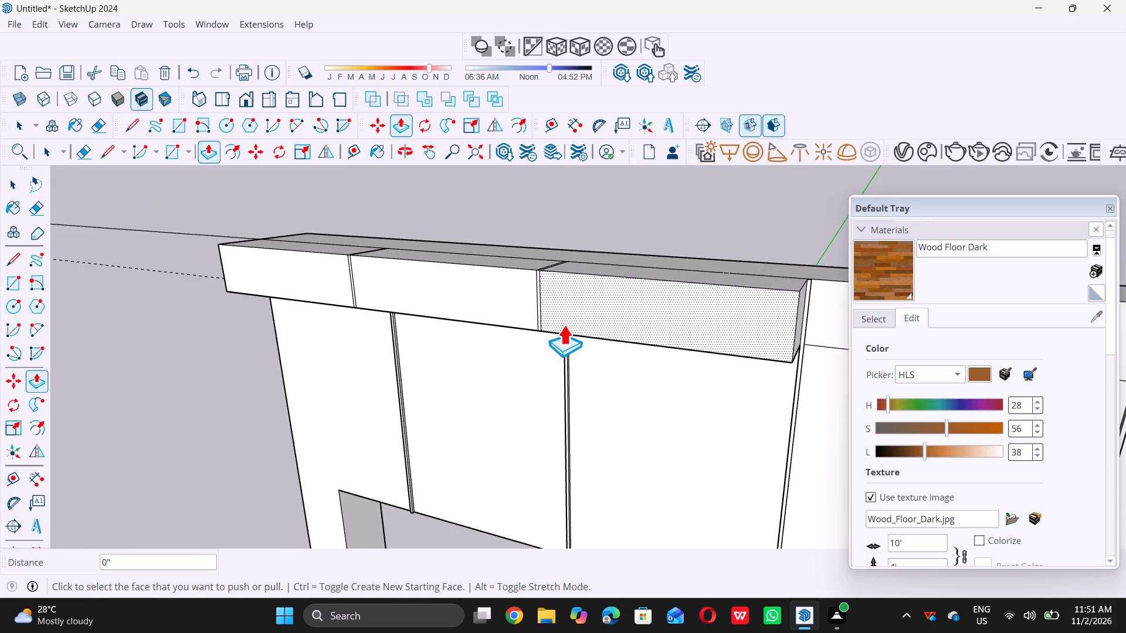
key(space)
Draw a 1/2" line across the third divider strip at the band's lower edge to close off its upper section.
scroll(564, 325, down, 10)
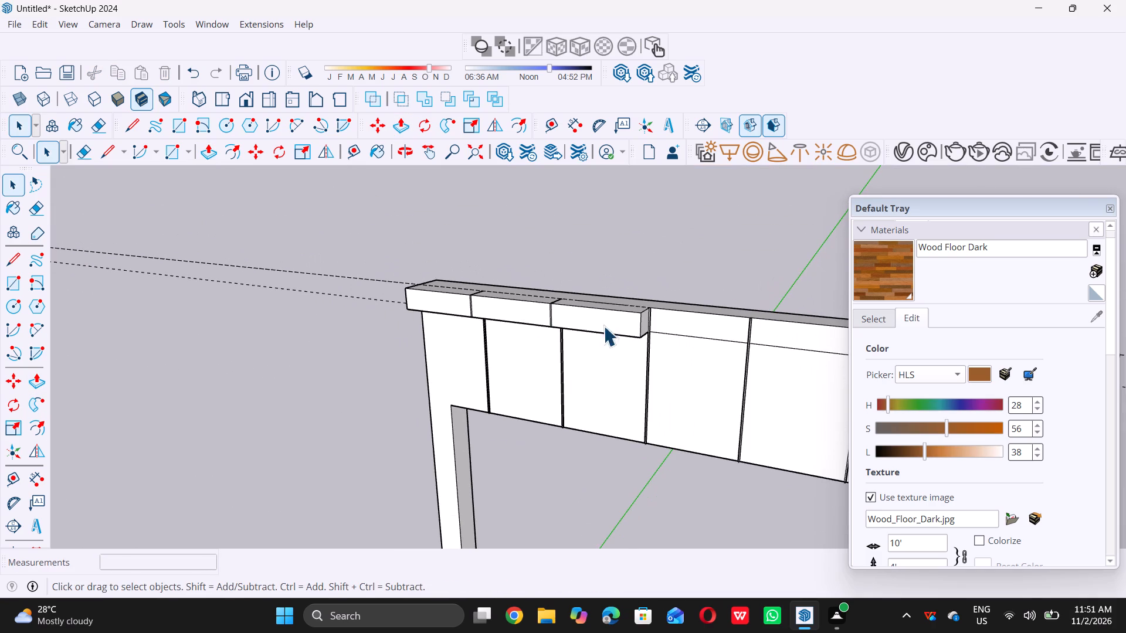
scroll(623, 329, up, 17)
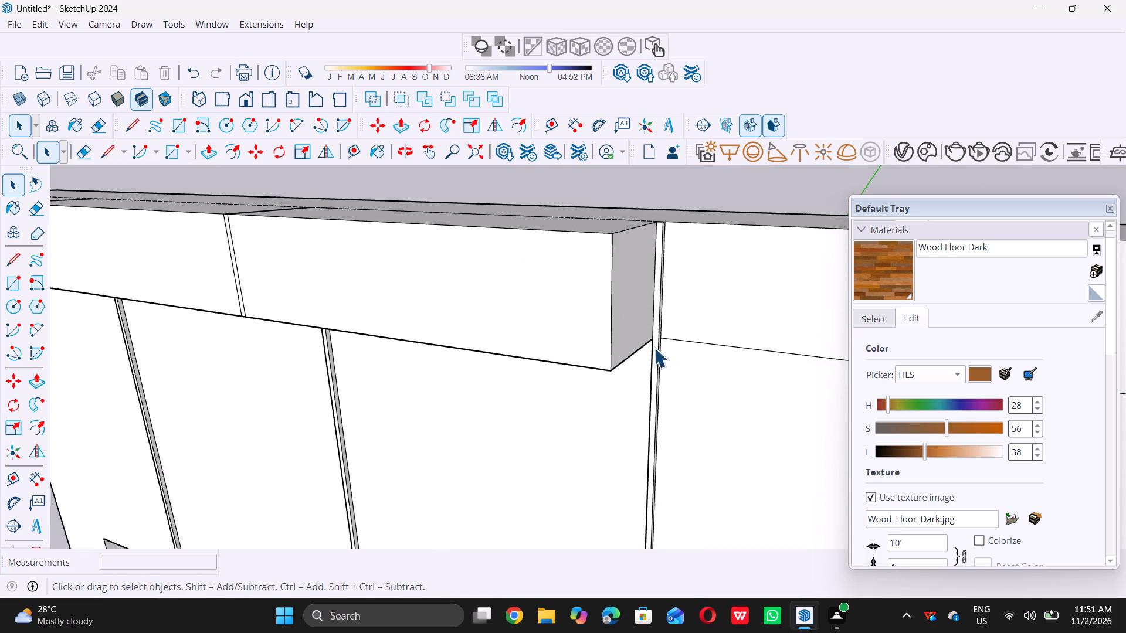
scroll(654, 348, up, 6)
key(l)
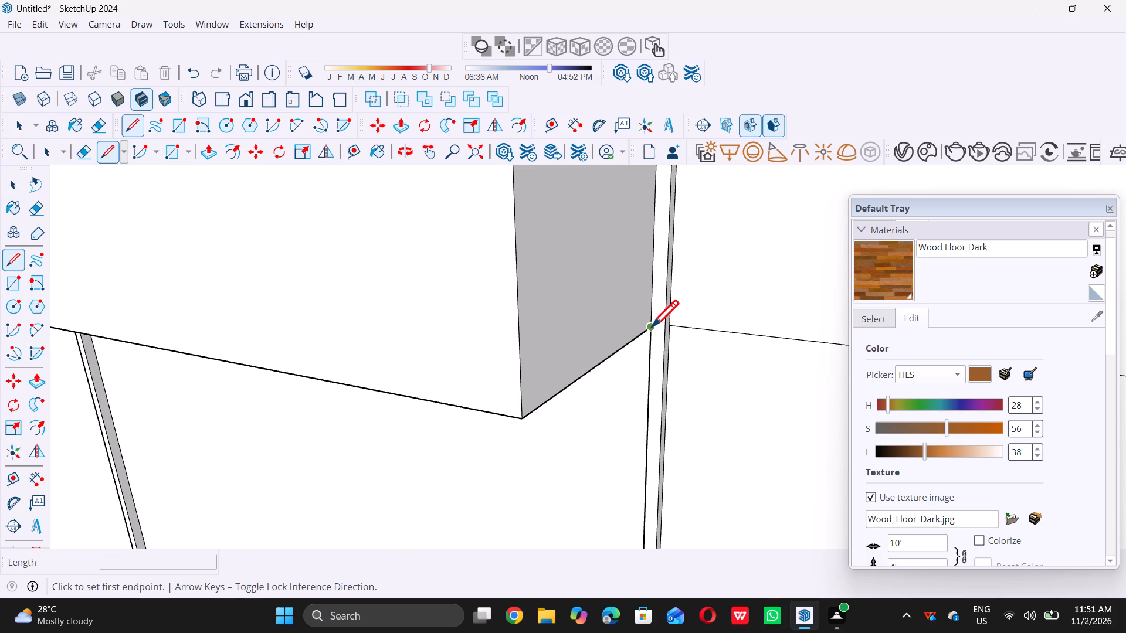
double_click(652, 325)
double_click(667, 329)
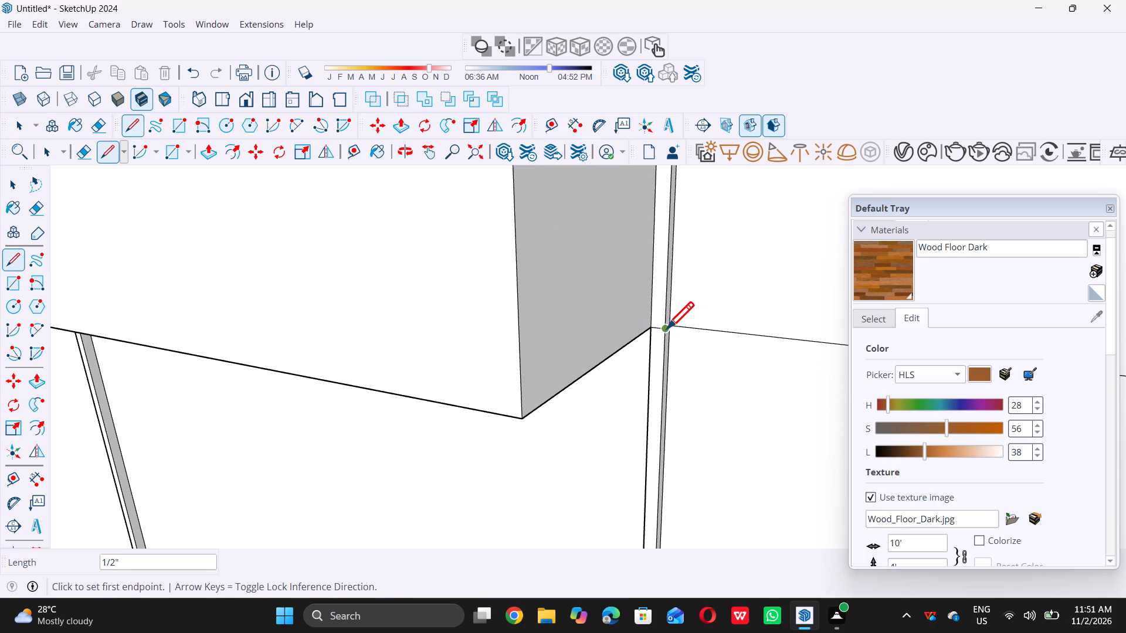
Push/Pull the third divider strip's section within the band outward 8 1/2", flush with the neighbouring extruded panel.
key(space)
double_click(658, 301)
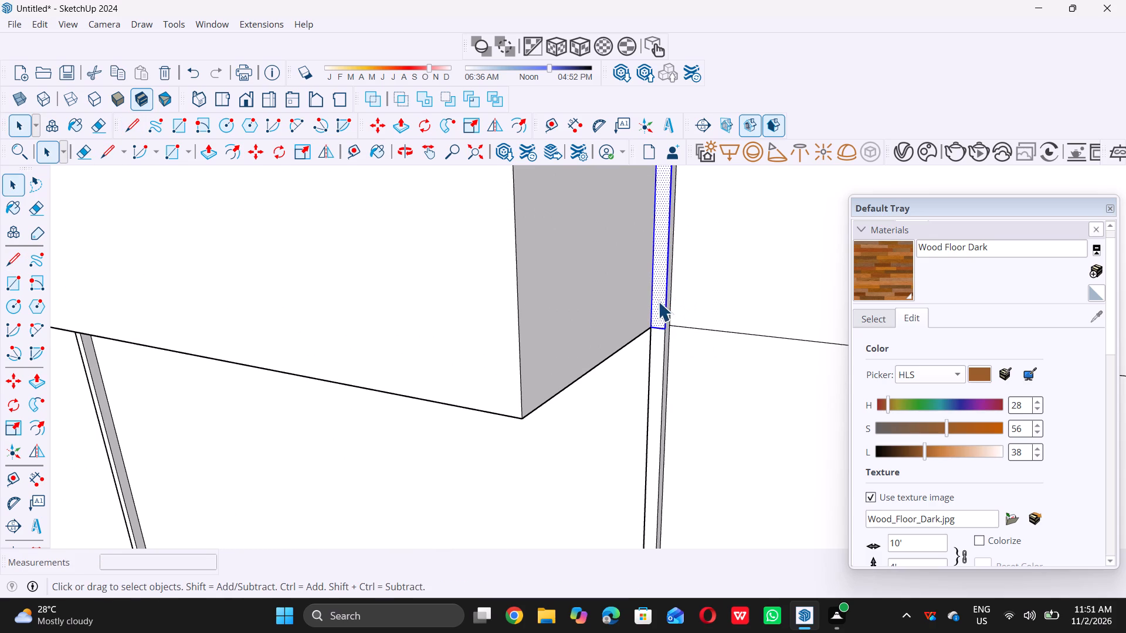
key(p)
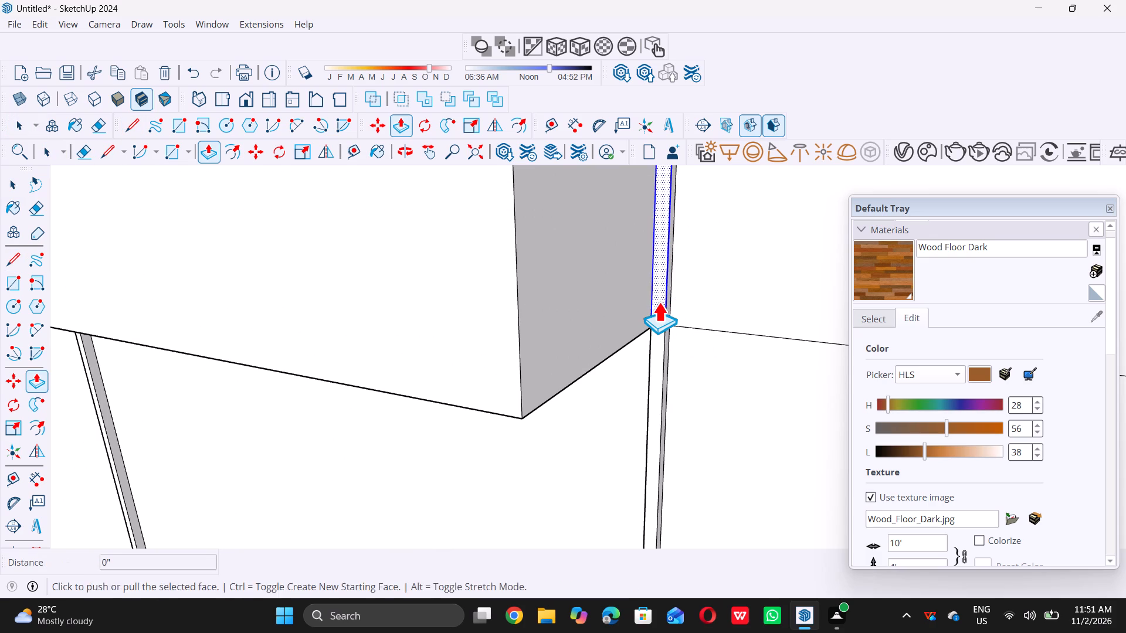
click(659, 302)
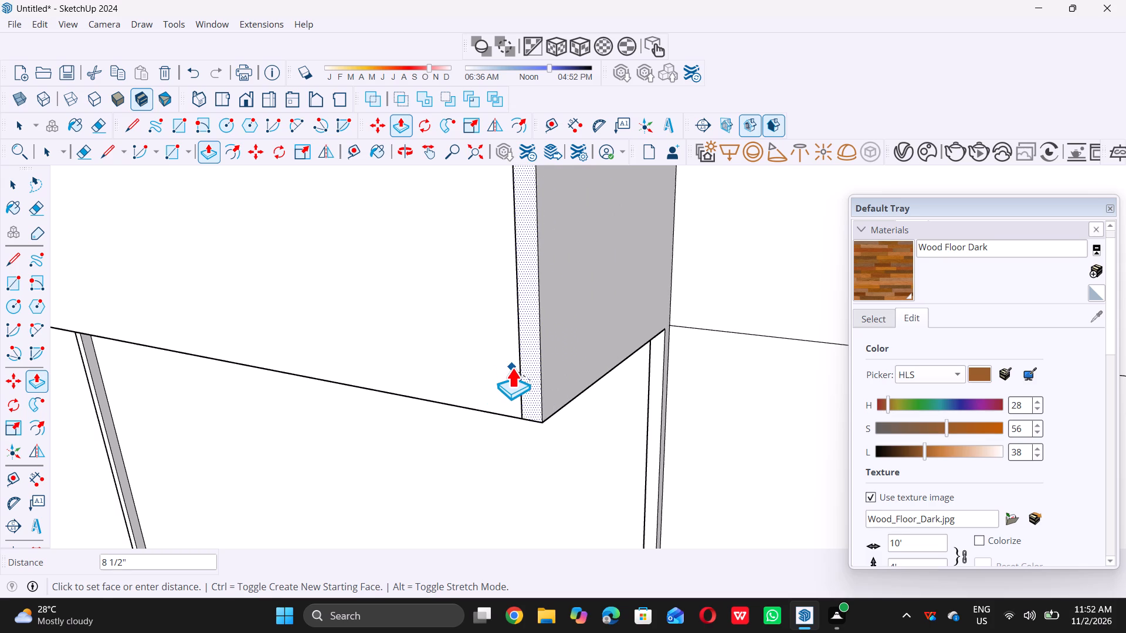
double_click(512, 367)
key(space)
Push/Pull the band's fourth panel section outward, repeating the last extrusion distance.
scroll(512, 367, down, 16)
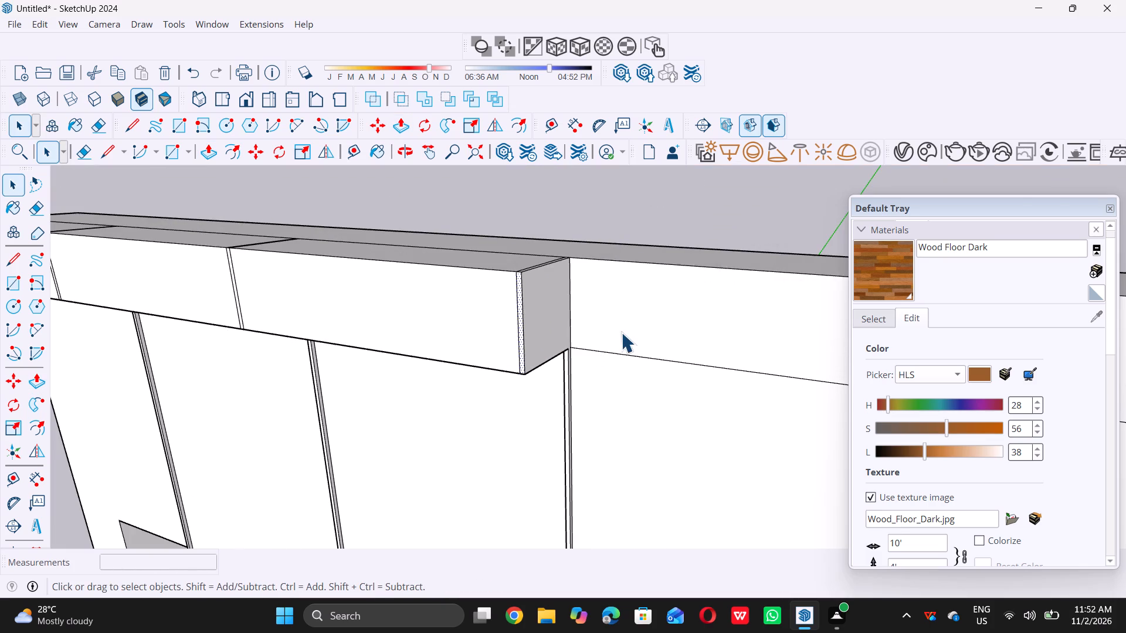
double_click(621, 332)
key(p)
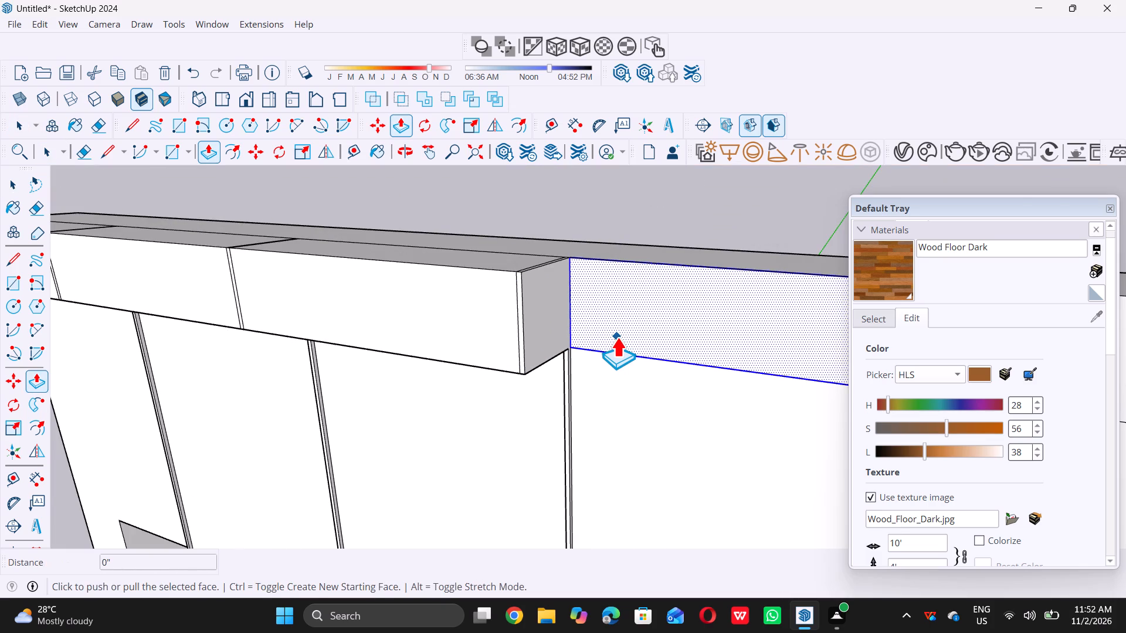
double_click(617, 337)
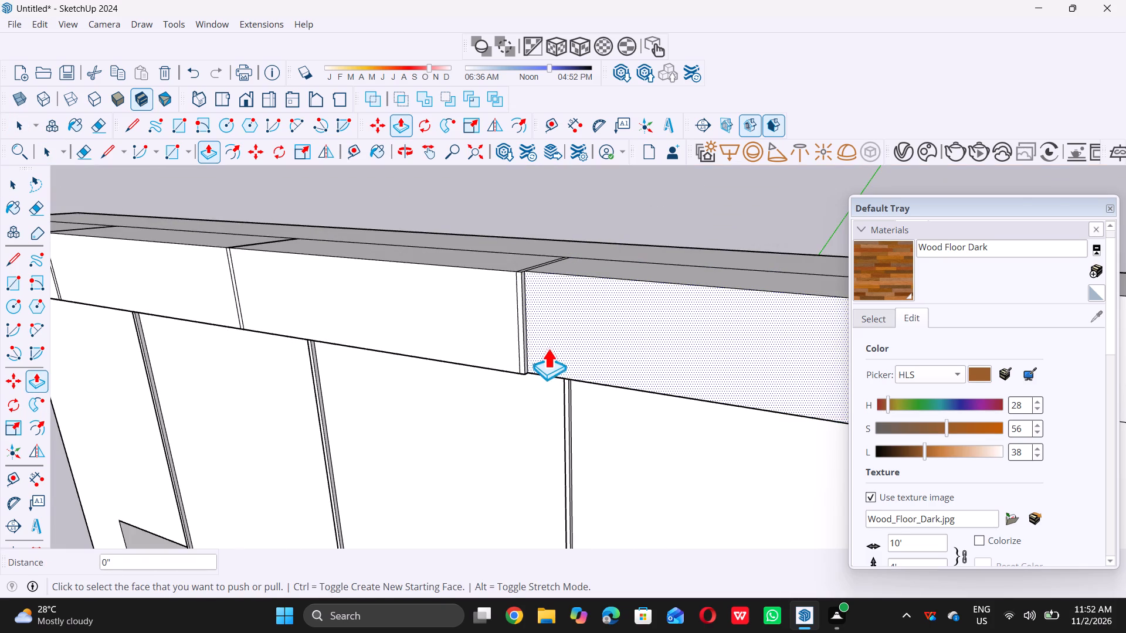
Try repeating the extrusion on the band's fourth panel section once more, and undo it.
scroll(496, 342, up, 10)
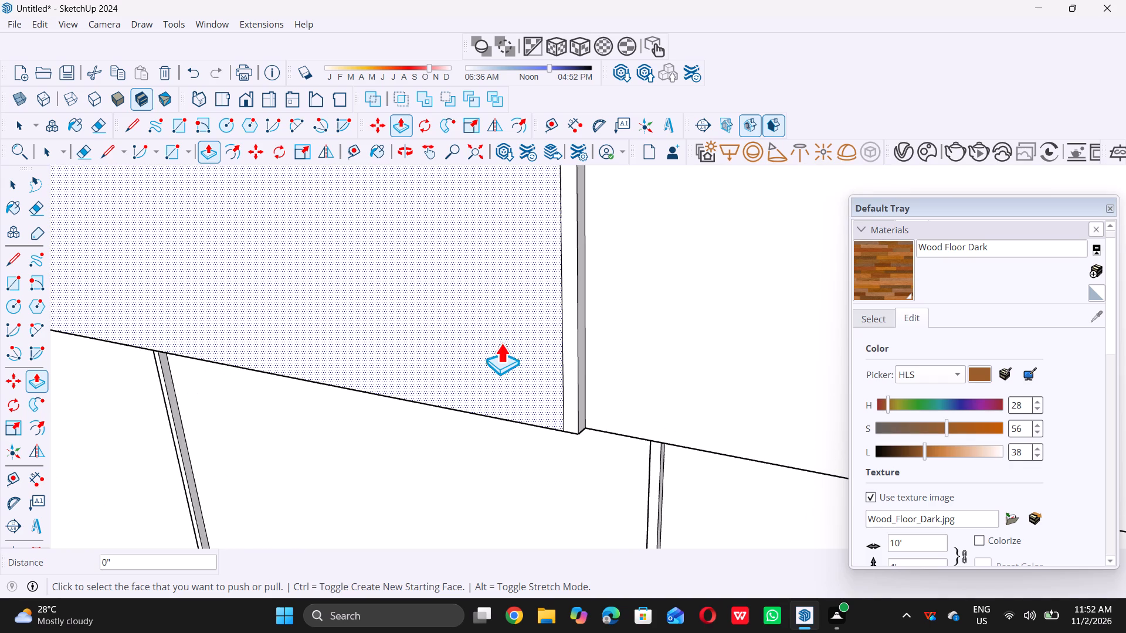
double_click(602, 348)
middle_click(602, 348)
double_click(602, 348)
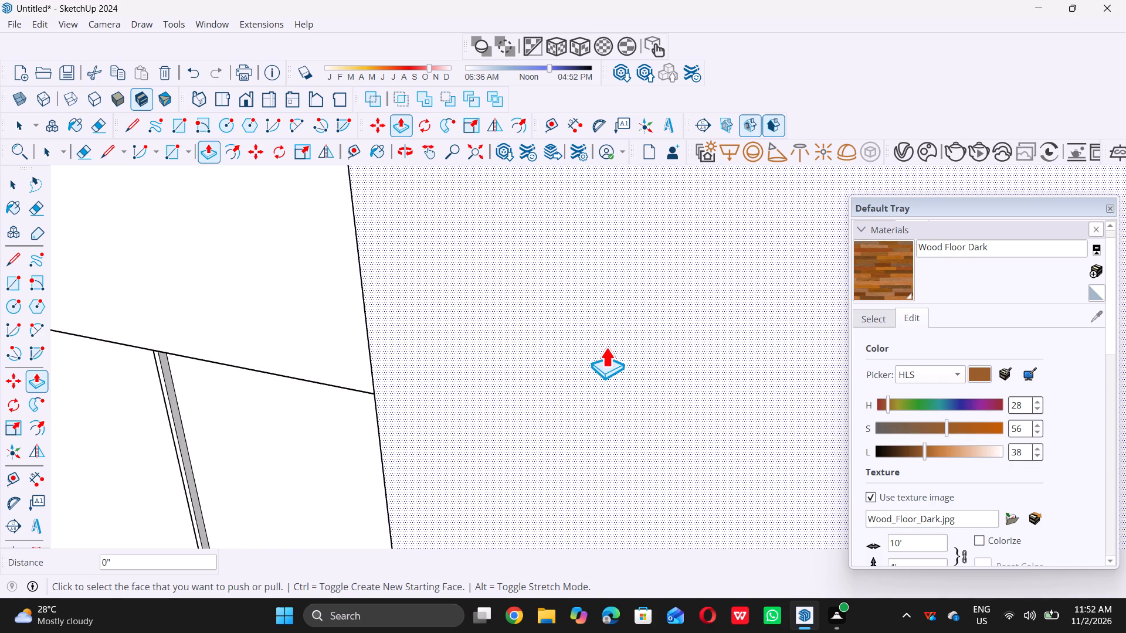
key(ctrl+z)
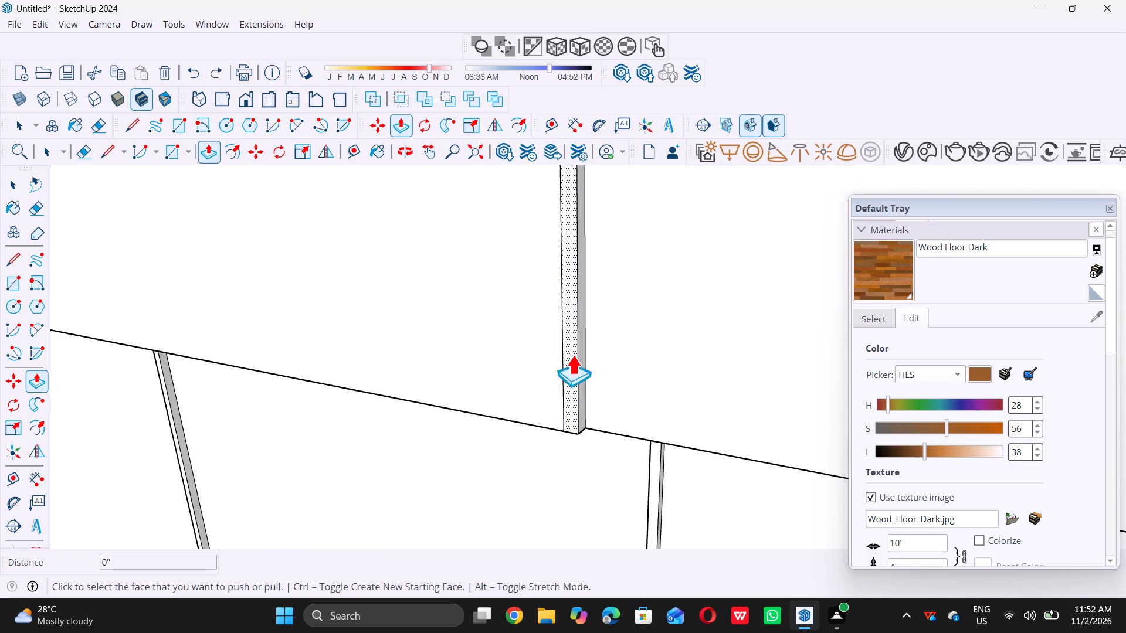
Push/Pull the band's fourth panel section outward another 1/2" to align it with the extruded third divider strip.
scroll(560, 383, down, 9)
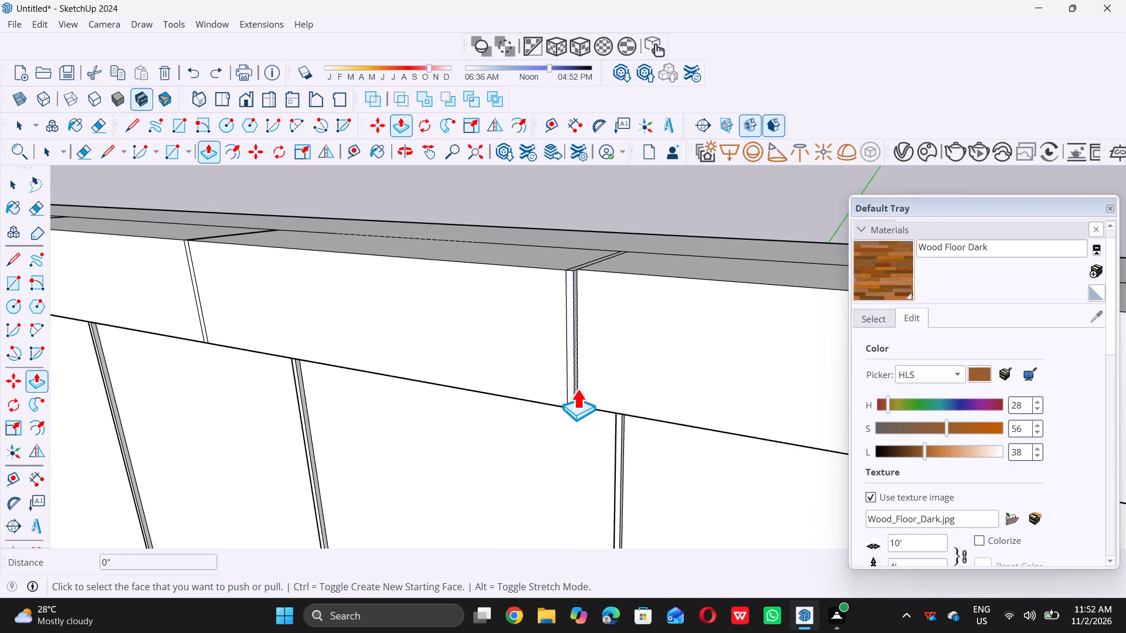
scroll(581, 387, up, 5)
click(586, 377)
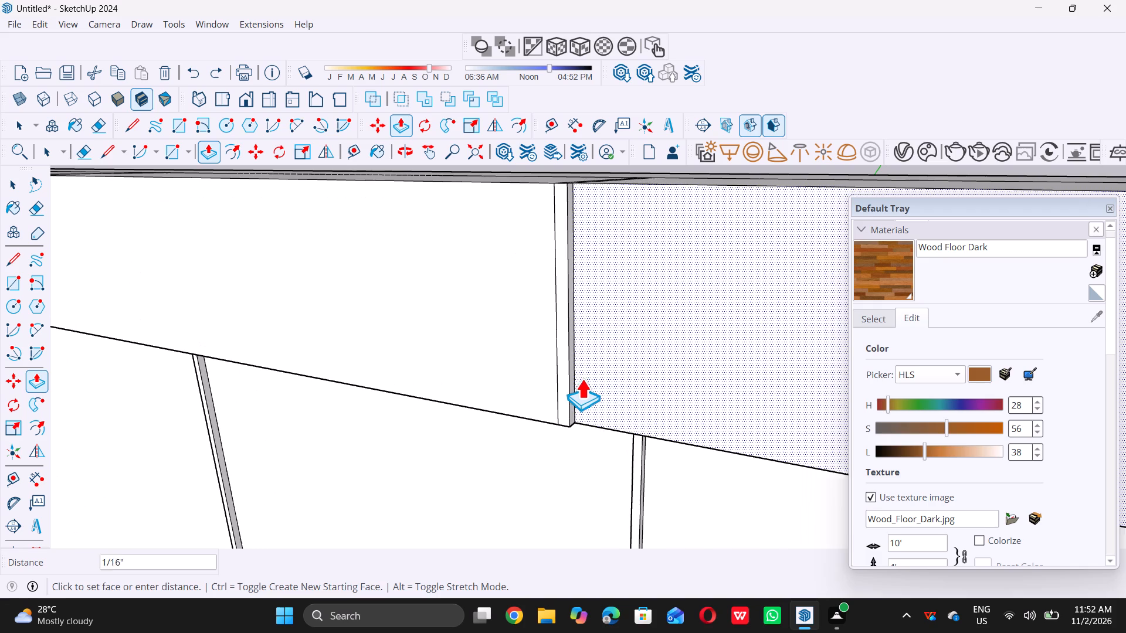
double_click(560, 352)
key(space)
Draw a 1/2" line across the fourth divider strip at the band's lower edge to close off its upper section.
scroll(556, 359, down, 12)
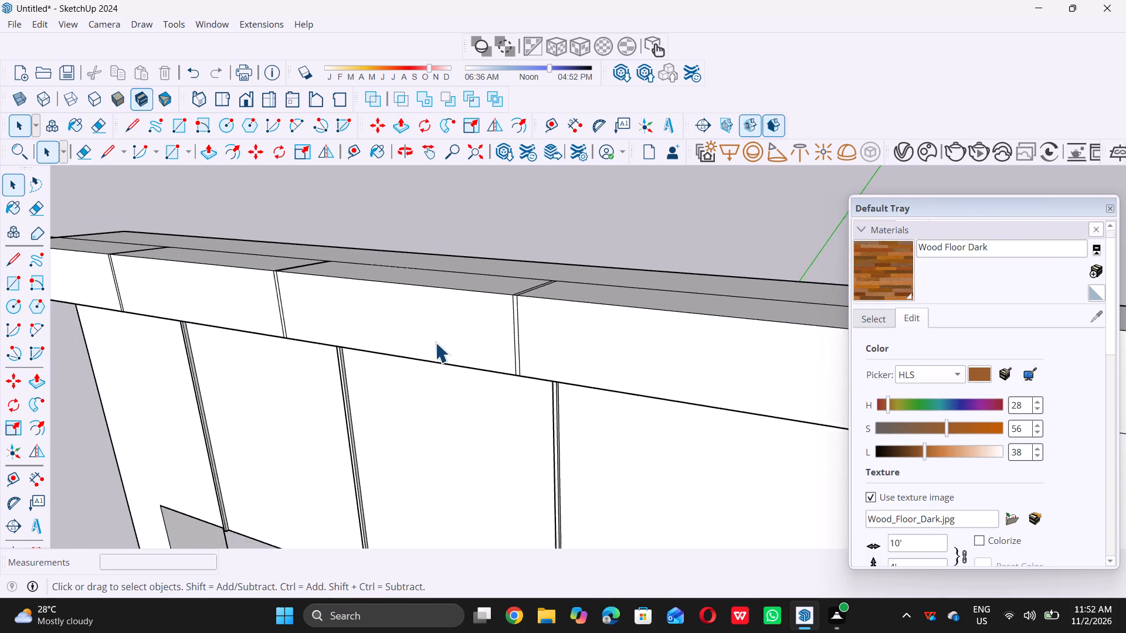
scroll(435, 342, down, 9)
scroll(595, 353, up, 9)
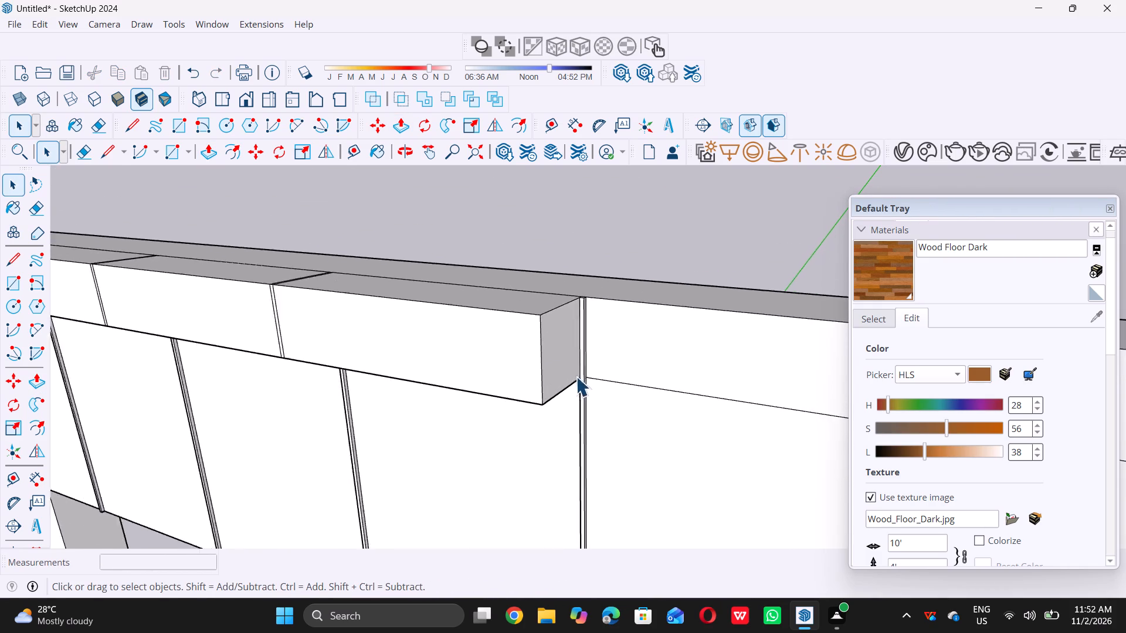
scroll(576, 376, up, 12)
key(l)
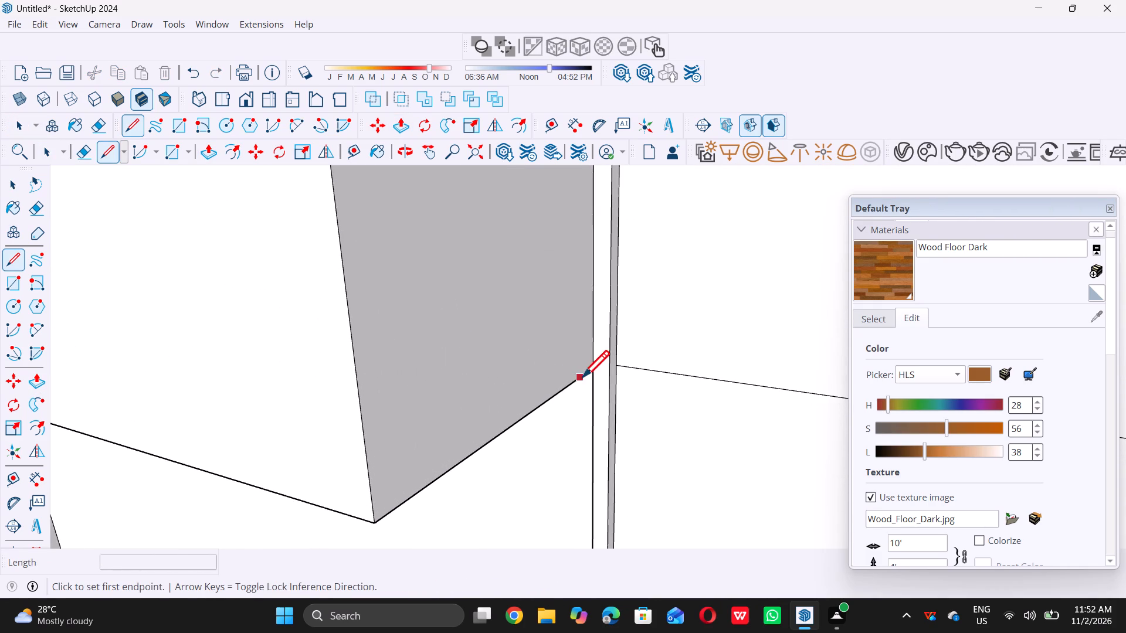
click(593, 372)
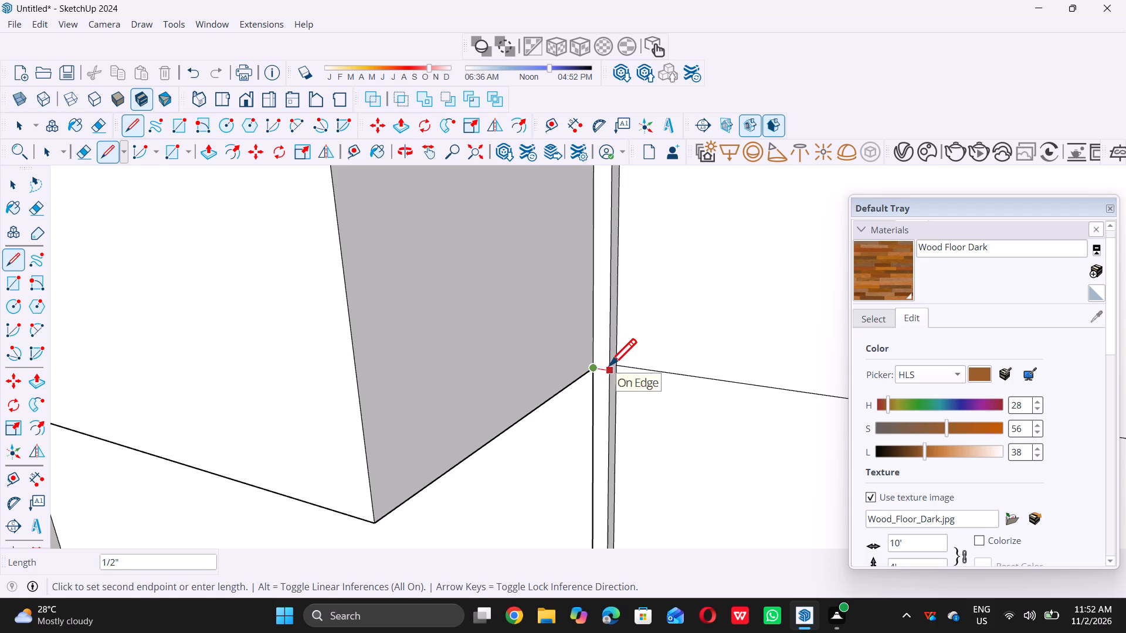
click(609, 365)
Push/Pull the fourth divider strip's section within the band outward, flush with the neighbouring extruded panel.
key(space)
double_click(603, 353)
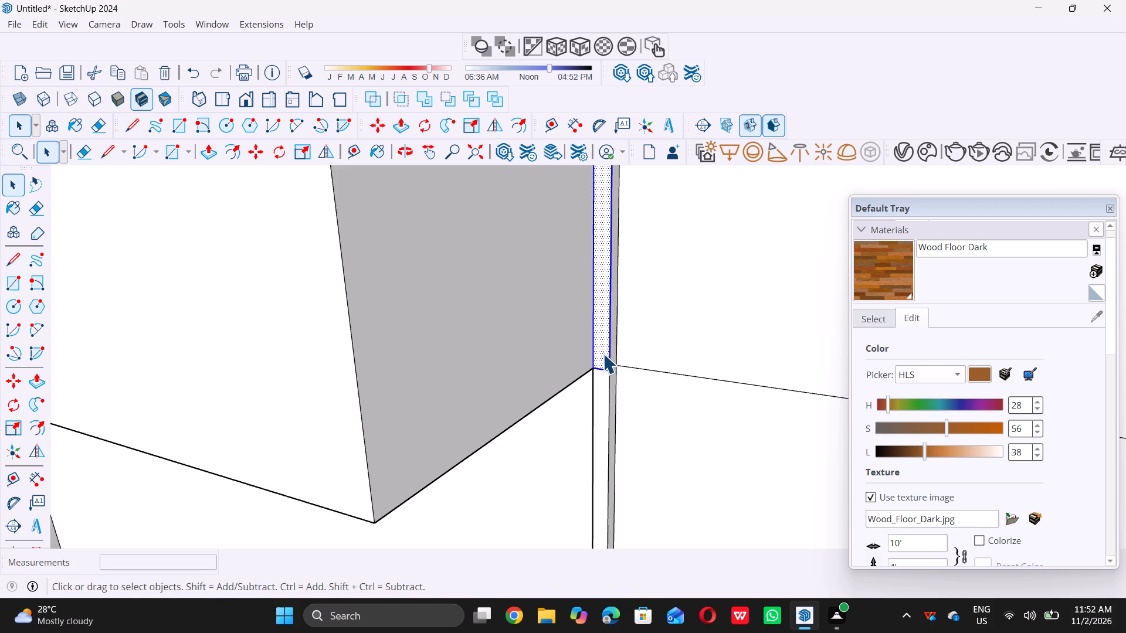
key(p)
click(601, 349)
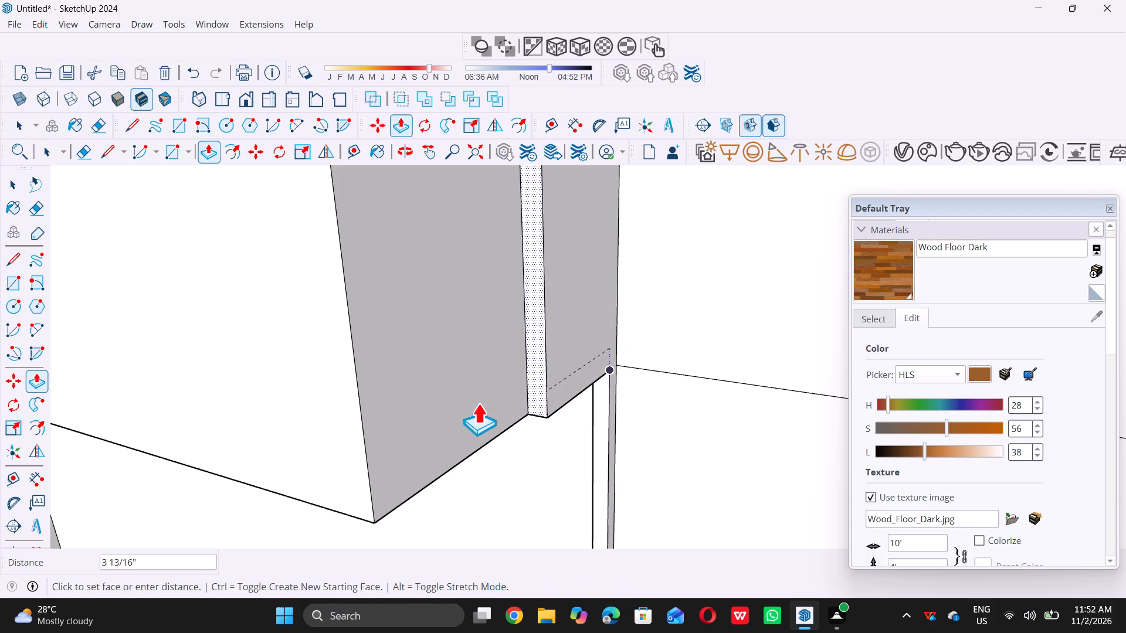
double_click(363, 421)
key(space)
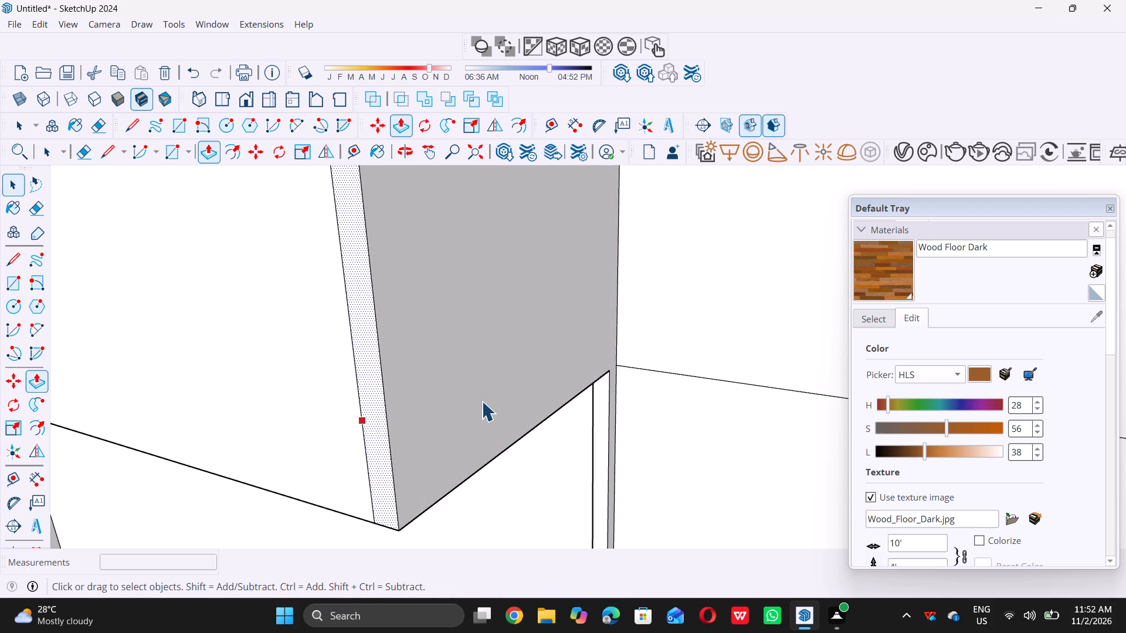
Push/Pull the band's fifth panel section outward by the repeated last distance plus 1/2", flush with the extruded fourth divider strip.
scroll(481, 401, down, 9)
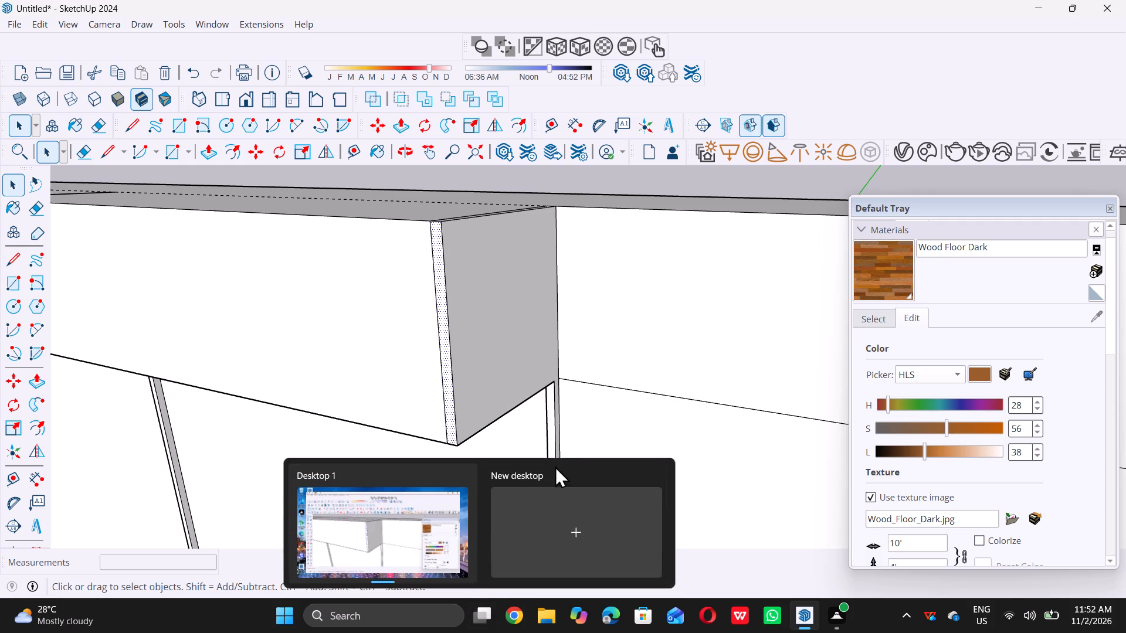
scroll(542, 336, down, 6)
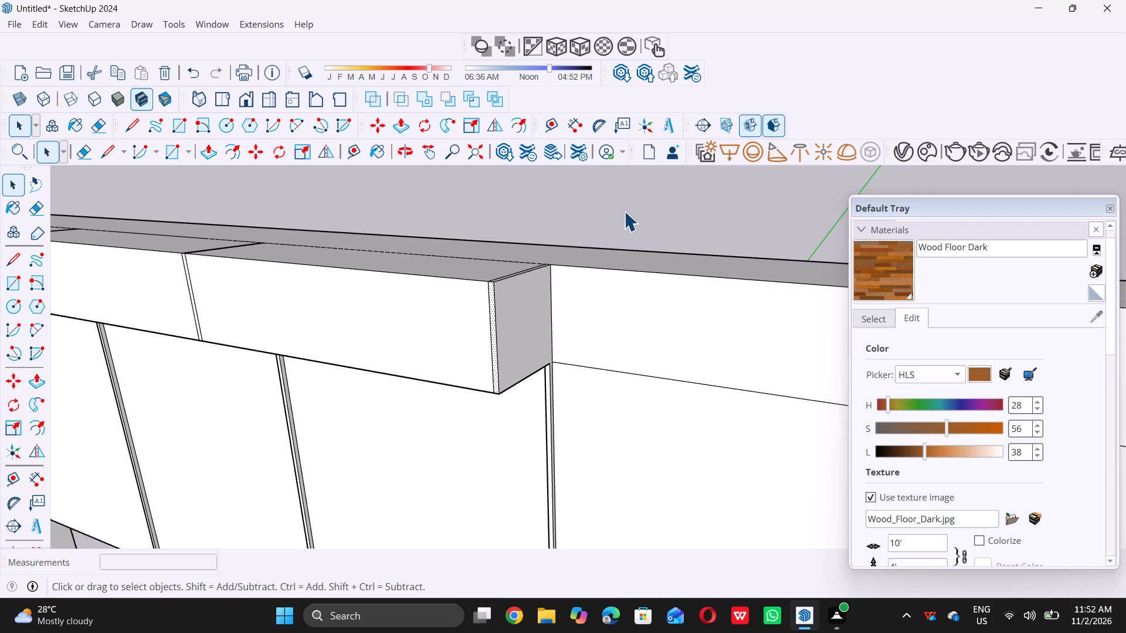
double_click(624, 210)
middle_drag(500, 386, 519, 384)
middle_click(520, 384)
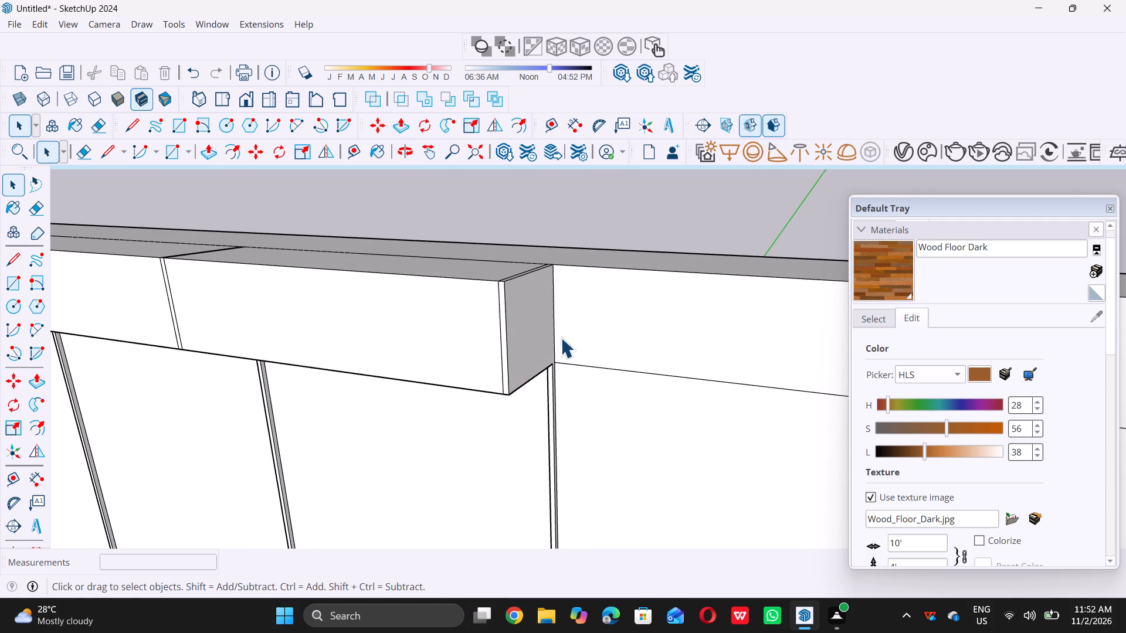
scroll(567, 309, up, 1)
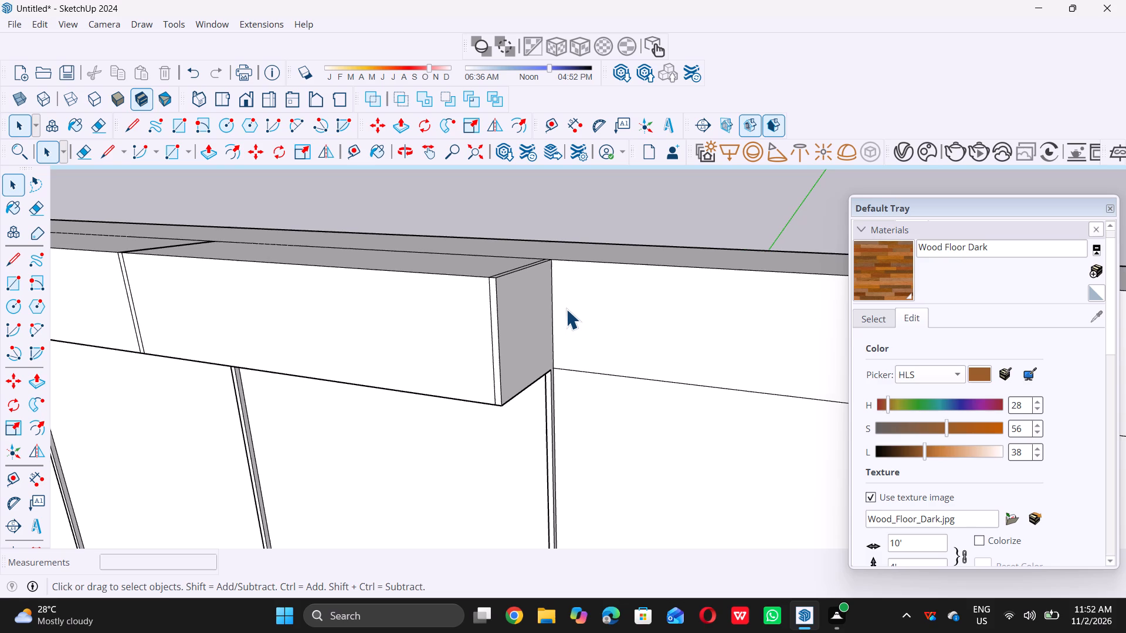
click(611, 329)
key(p)
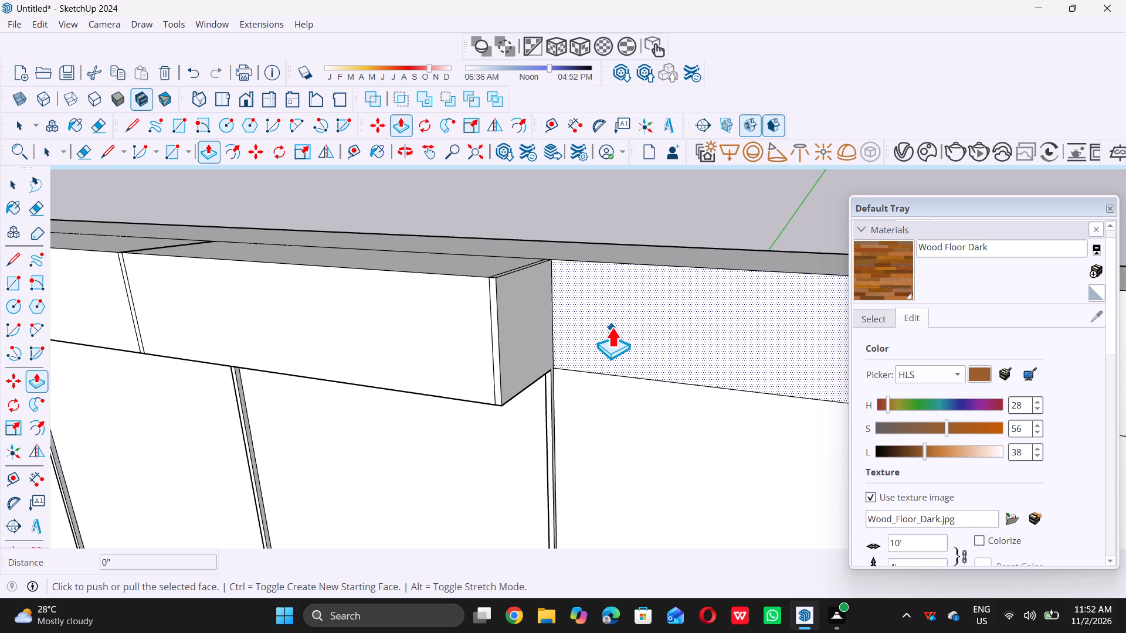
double_click(612, 326)
scroll(513, 346, up, 6)
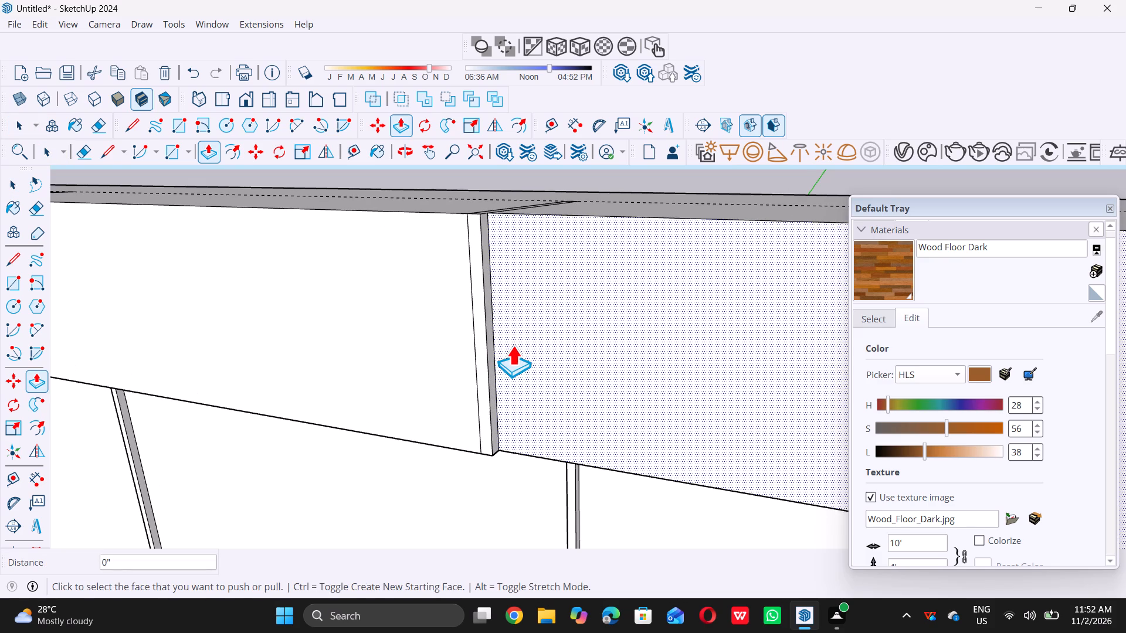
click(514, 345)
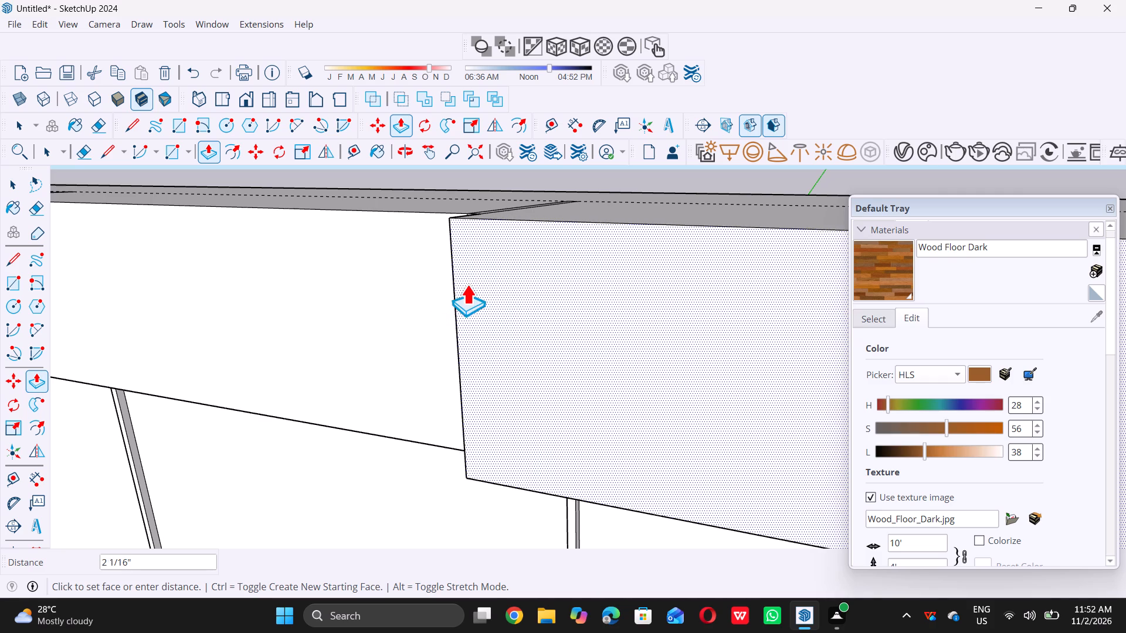
click(484, 264)
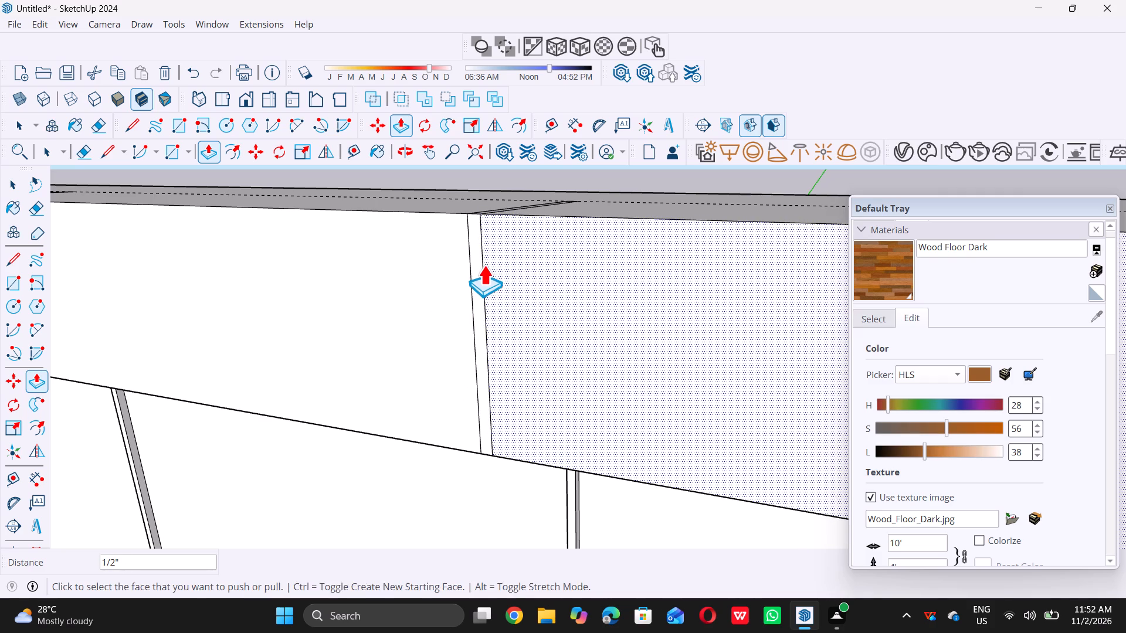
key(space)
Draw a 1/2" line across the fifth divider strip at the band's lower edge to close off its upper section.
scroll(459, 289, down, 16)
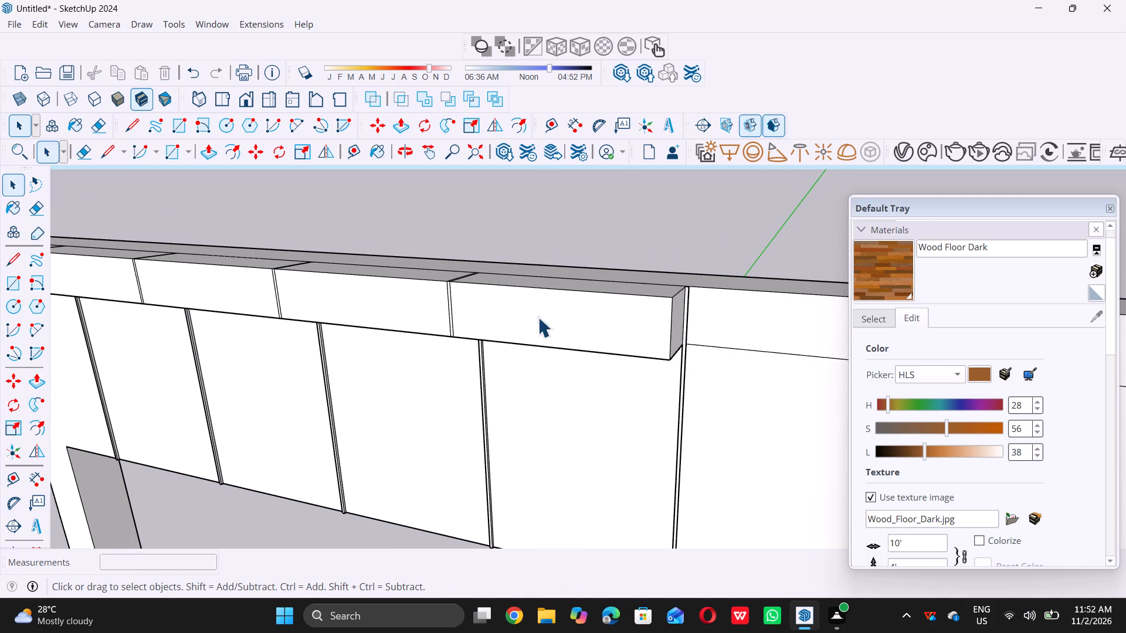
scroll(678, 317, up, 15)
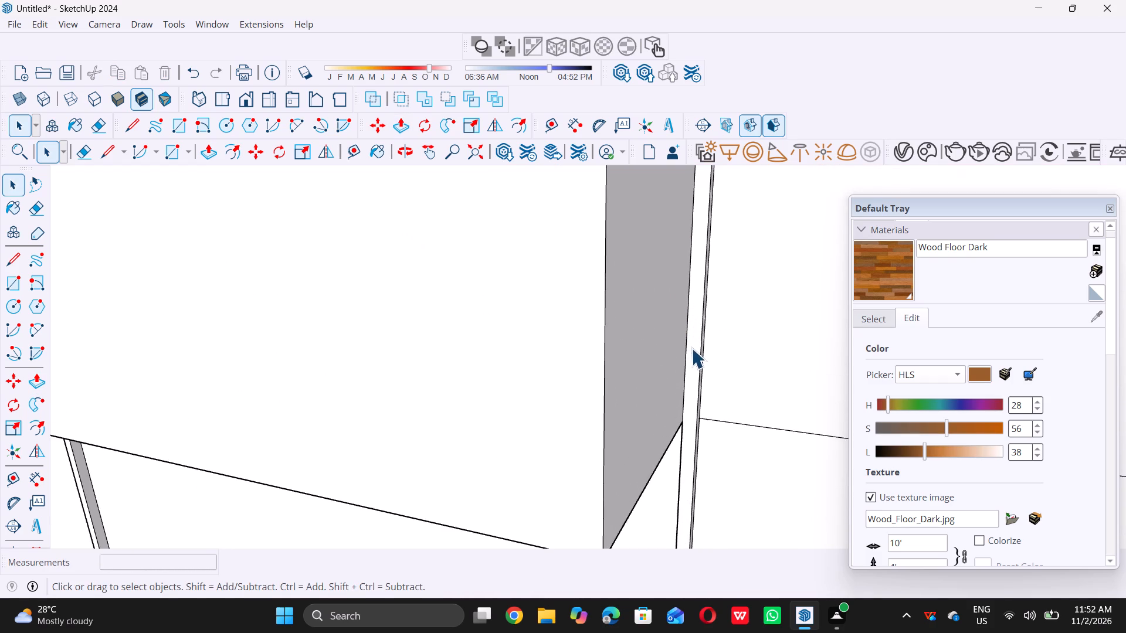
scroll(691, 348, down, 13)
middle_drag(708, 404, 677, 349)
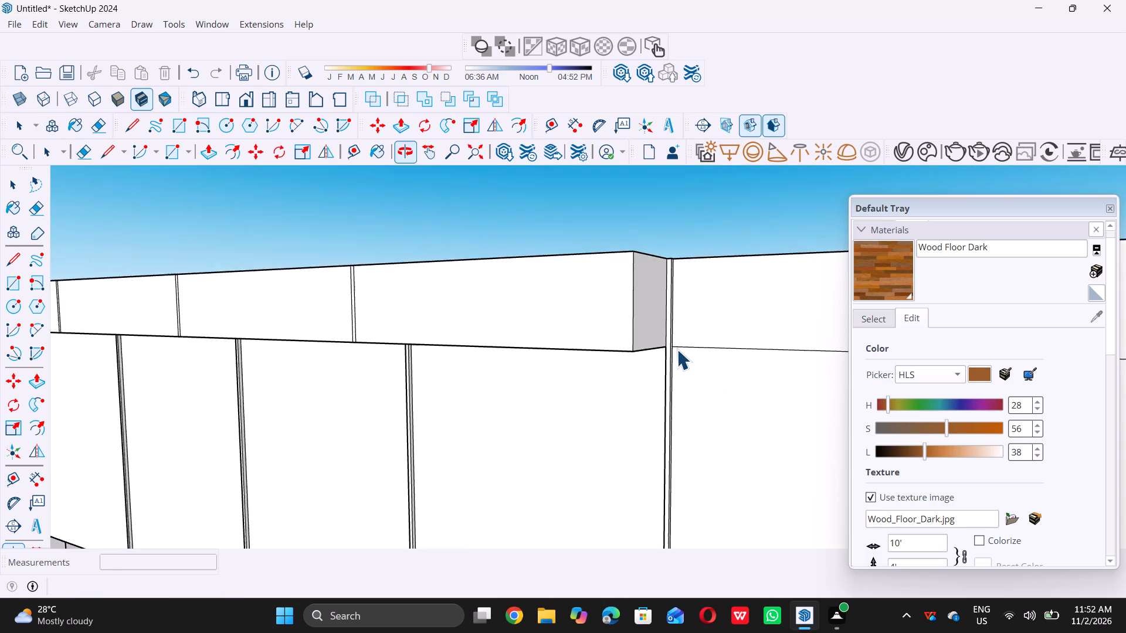
scroll(676, 349, up, 14)
key(l)
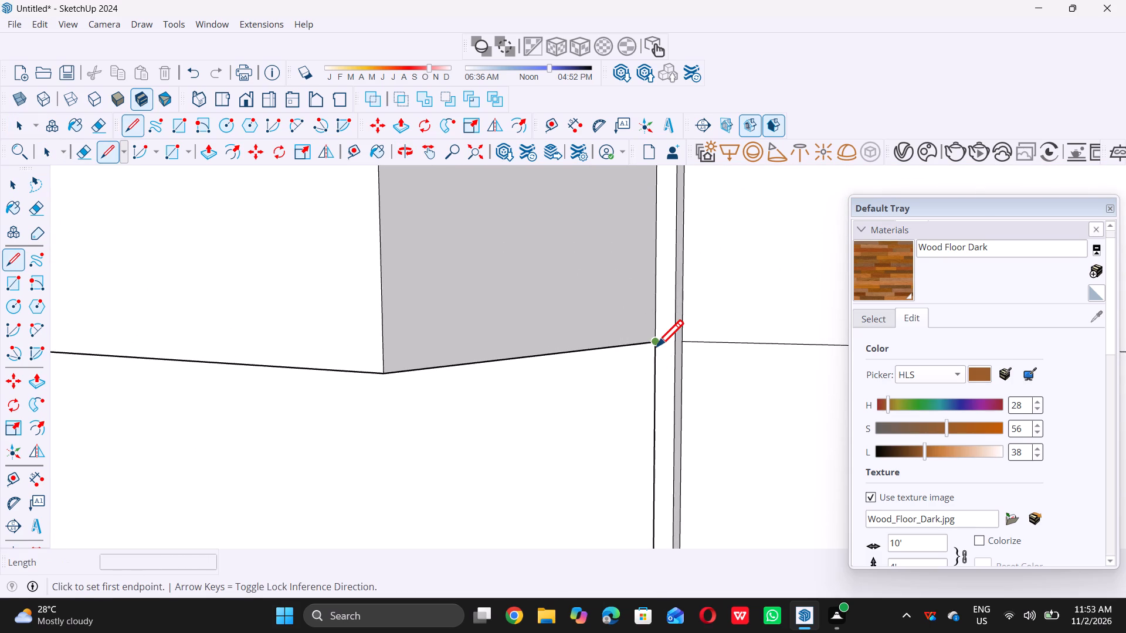
double_click(654, 343)
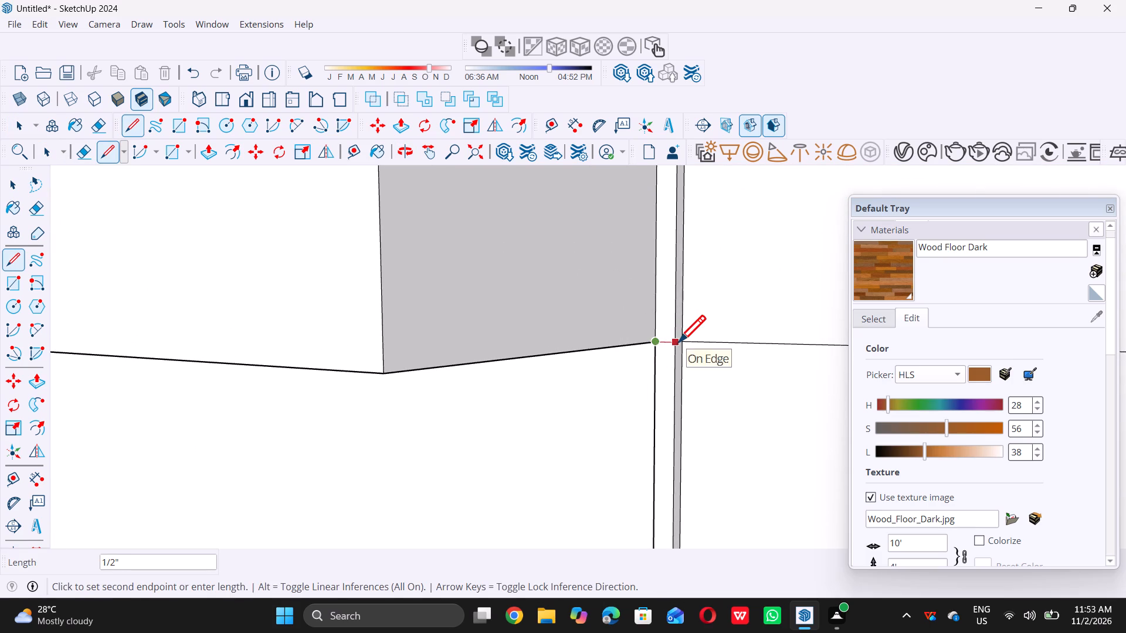
click(679, 342)
key(space)
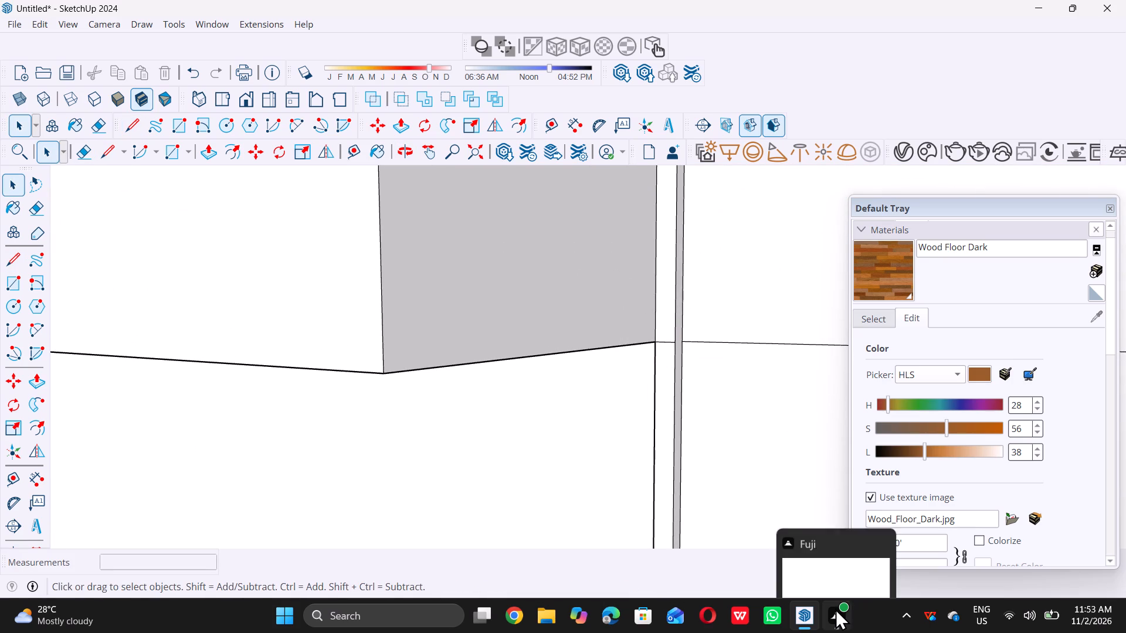
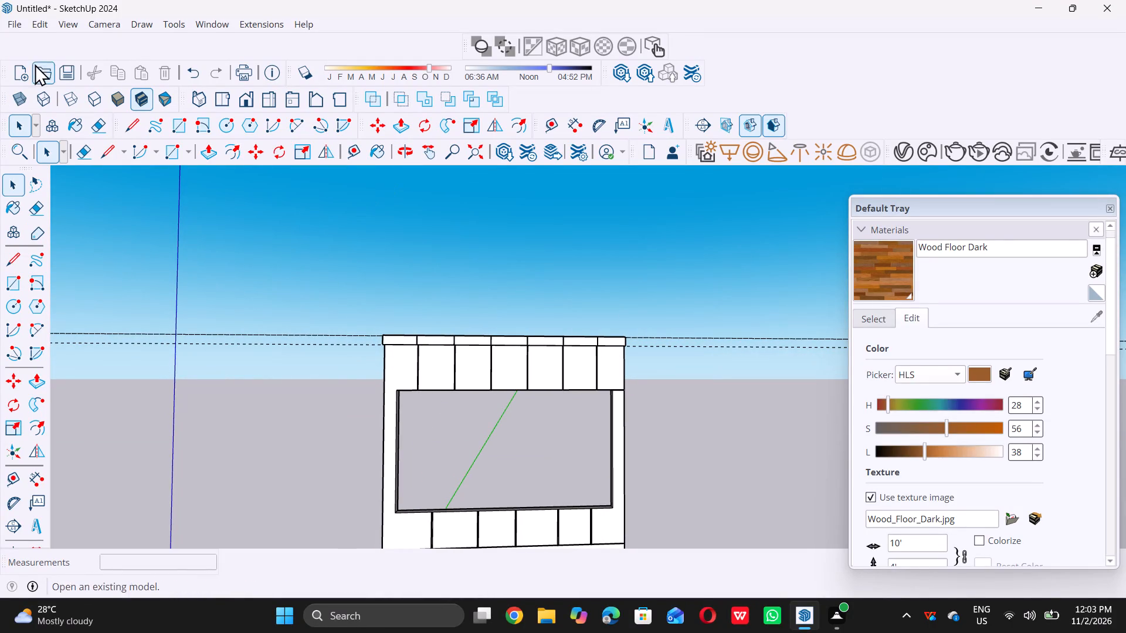
Delete all the guides in the model.
click(40, 29)
double_click(79, 177)
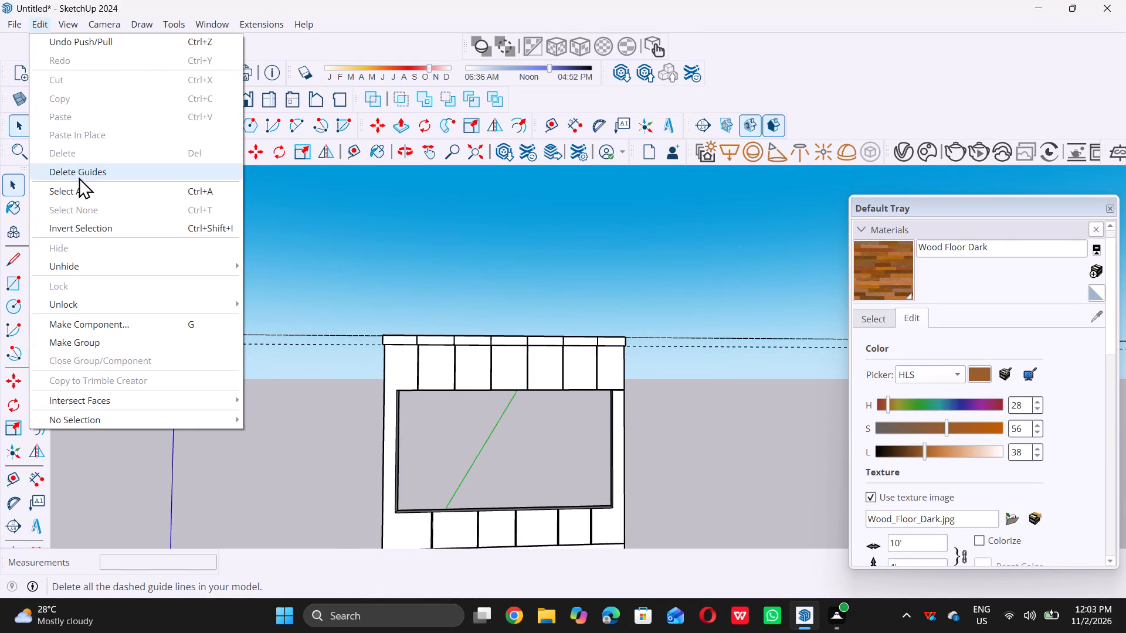
Erase the vertical groove lines along the front face of the kiosk's top ledge.
scroll(240, 224, down, 6)
scroll(477, 384, up, 5)
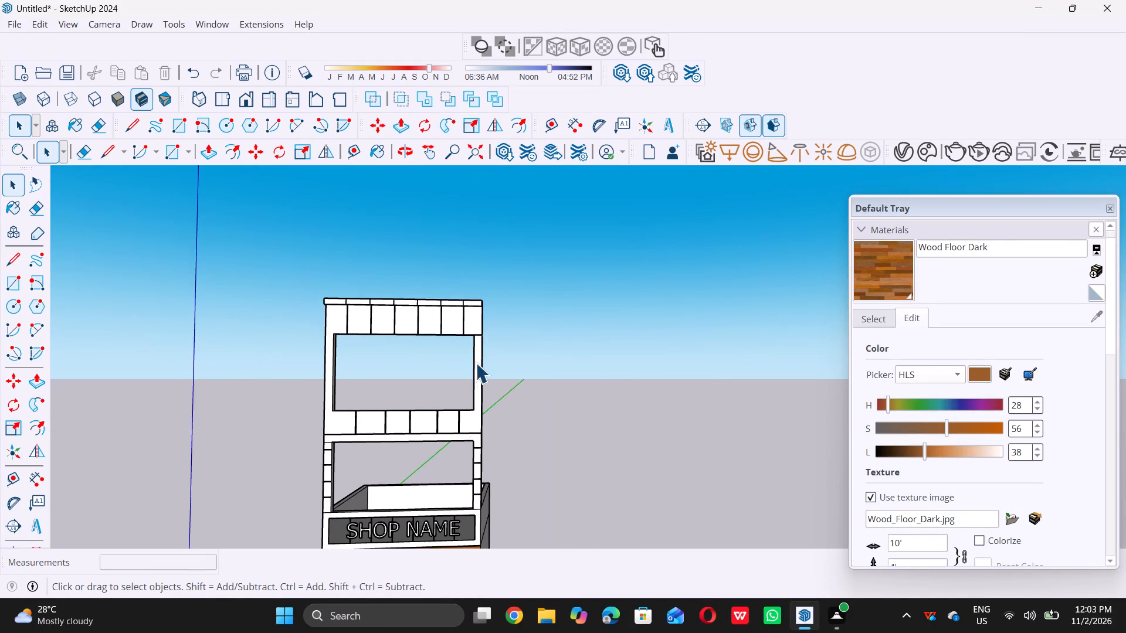
scroll(476, 363, up, 2)
scroll(214, 264, down, 11)
middle_drag(174, 321, 323, 383)
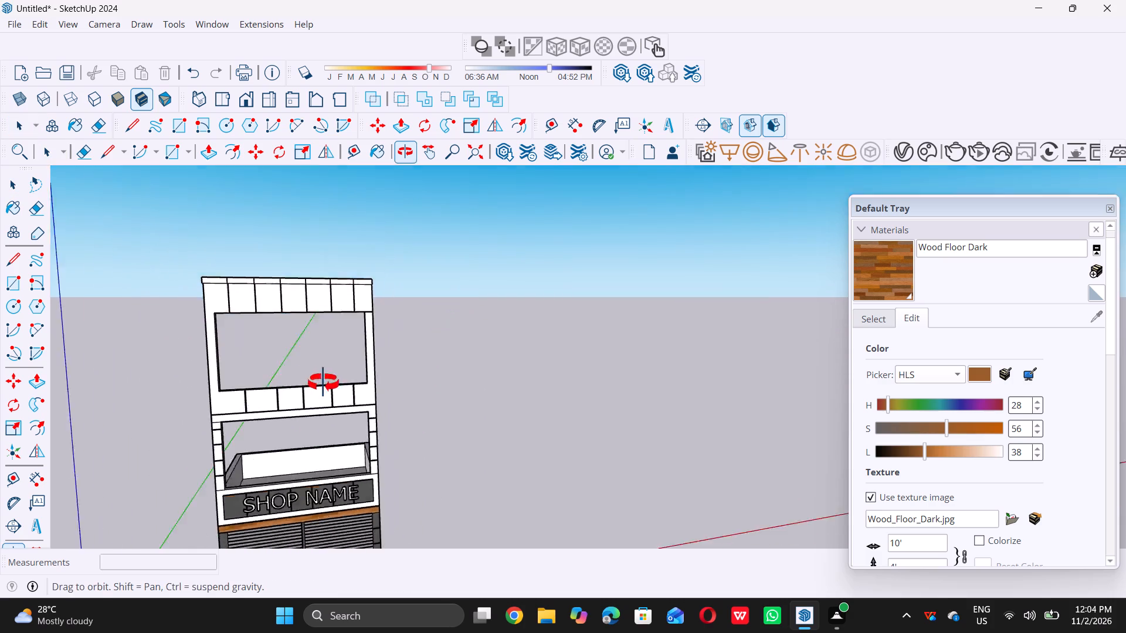
middle_drag(323, 383, 369, 401)
scroll(168, 335, up, 6)
scroll(209, 363, up, 4)
scroll(261, 369, up, 2)
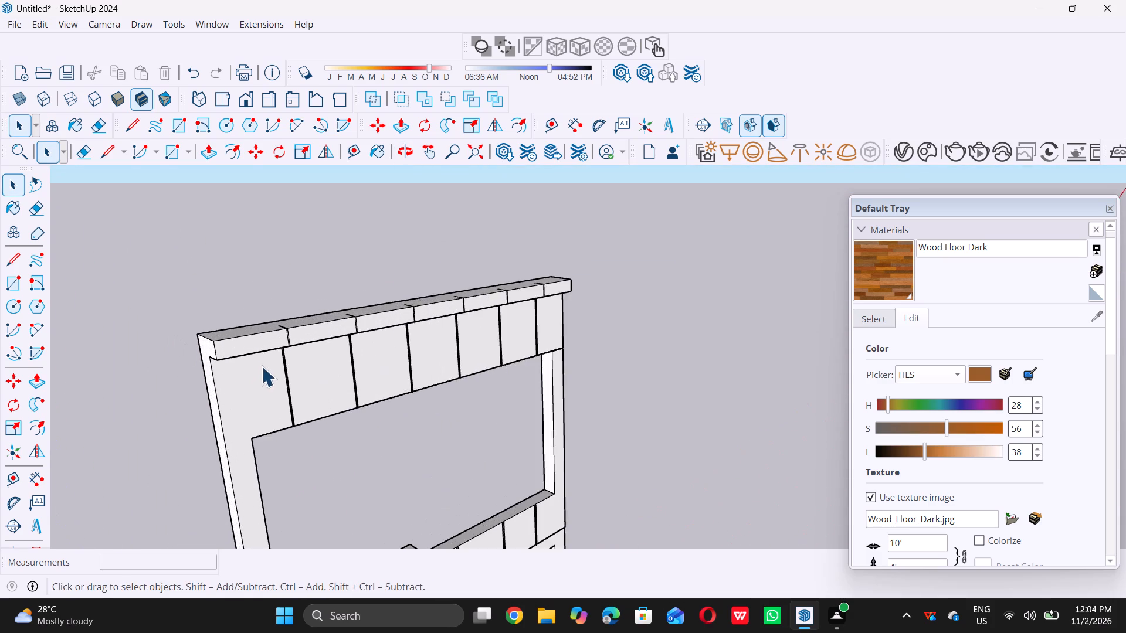
scroll(262, 366, up, 3)
scroll(290, 316, up, 9)
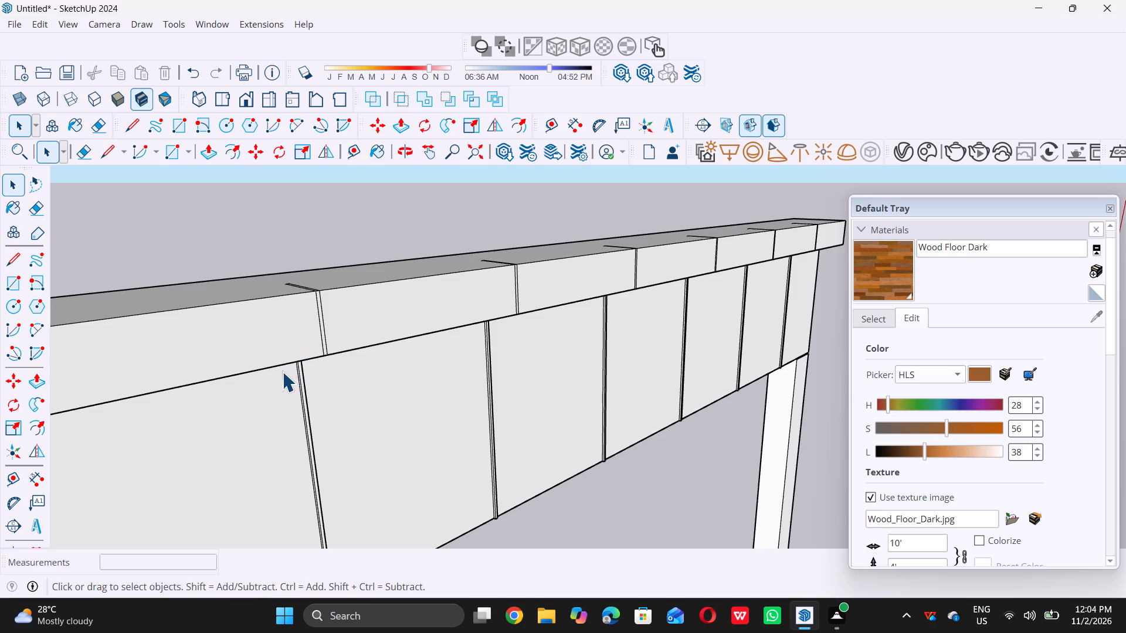
scroll(250, 390, down, 5)
scroll(285, 356, up, 2)
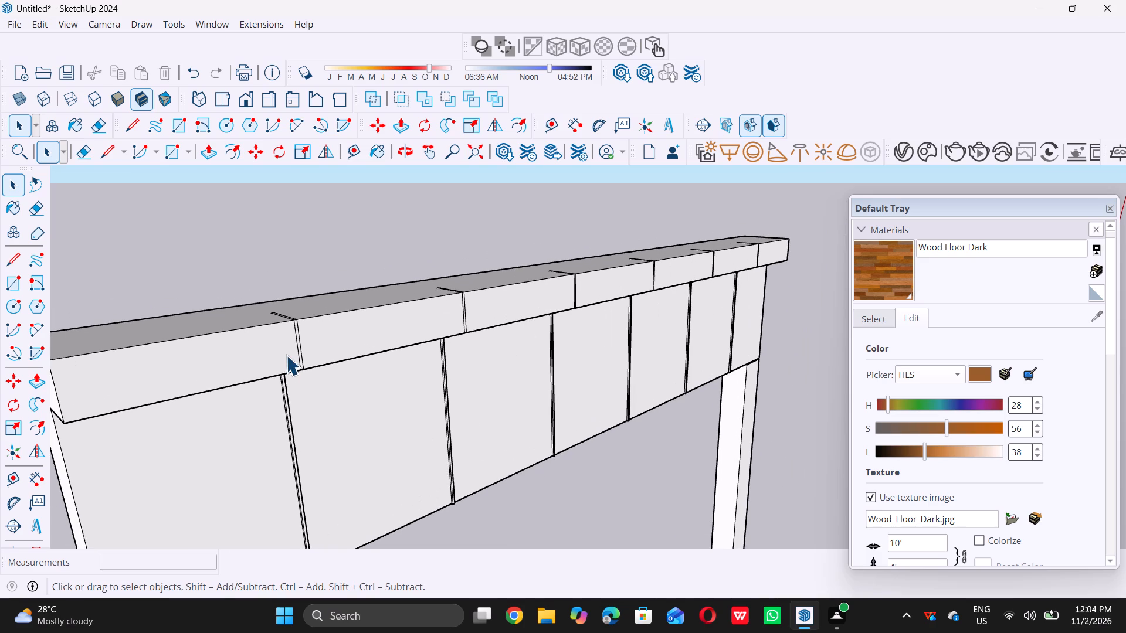
key(e)
drag(277, 349, 378, 331)
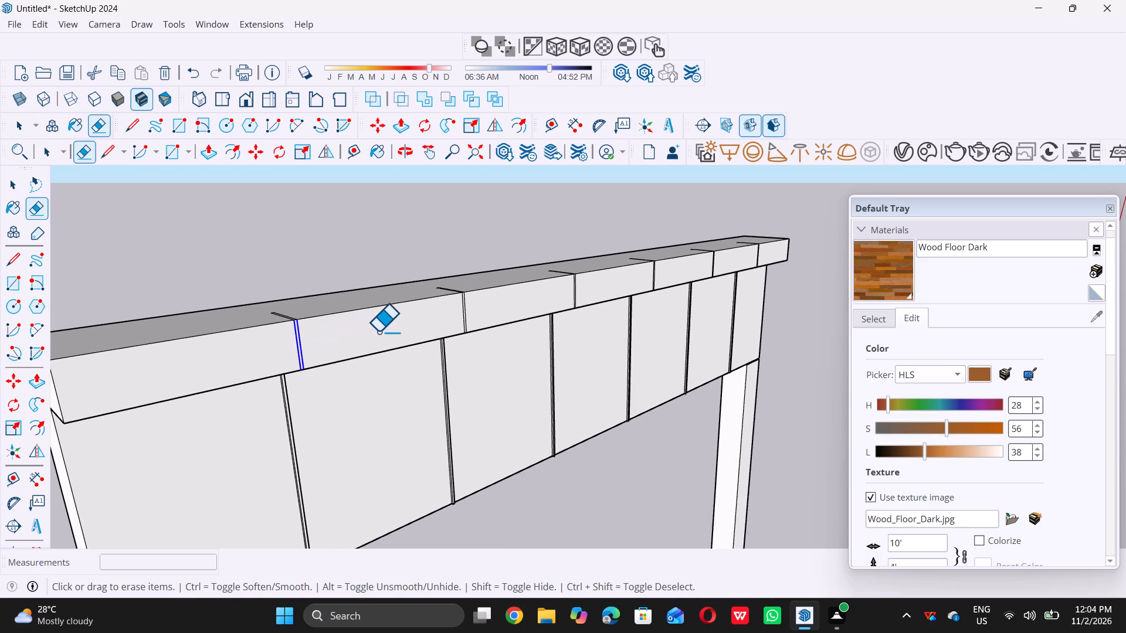
drag(378, 331, 732, 268)
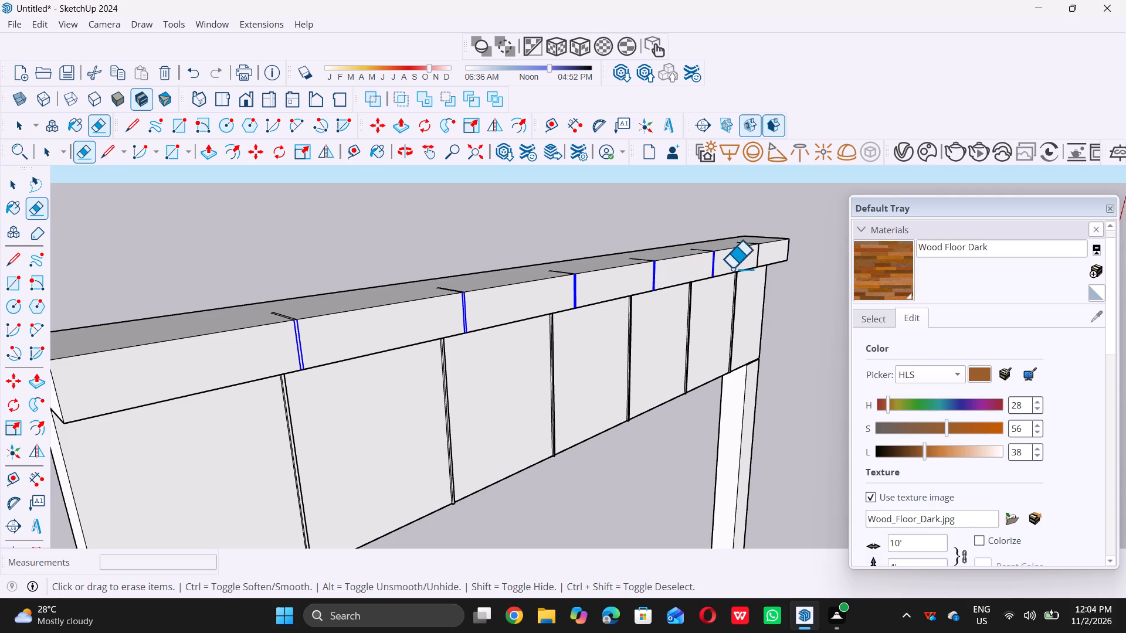
drag(732, 268, 771, 258)
Erase the short groove lines across the upper surface of the kiosk's top ledge.
scroll(636, 366, down, 7)
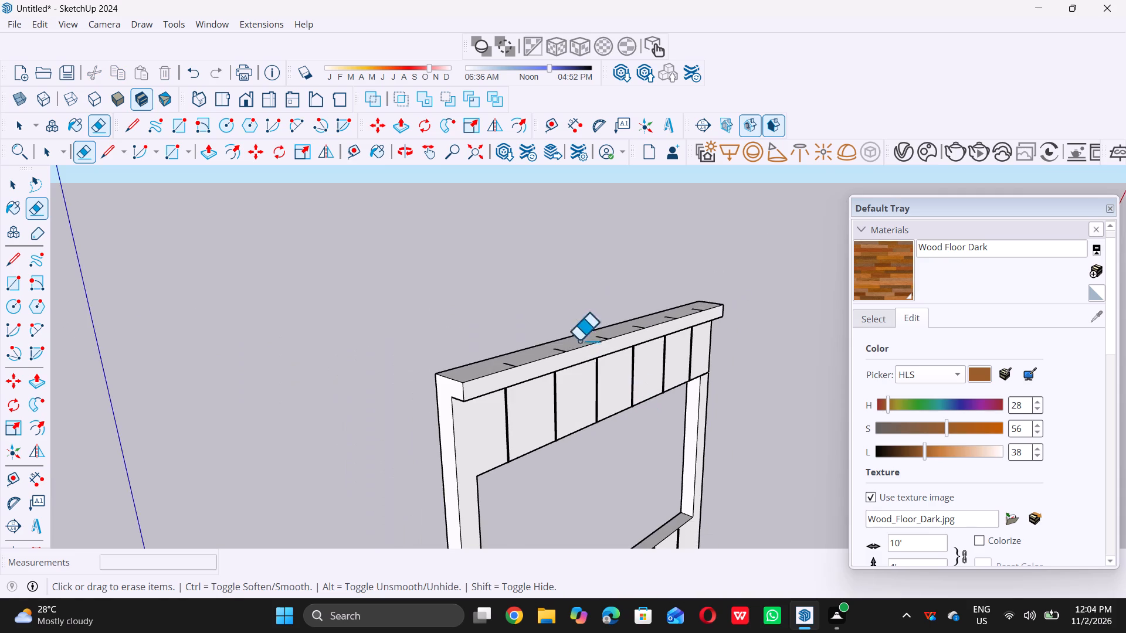
middle_drag(575, 335, 574, 462)
scroll(512, 451, up, 6)
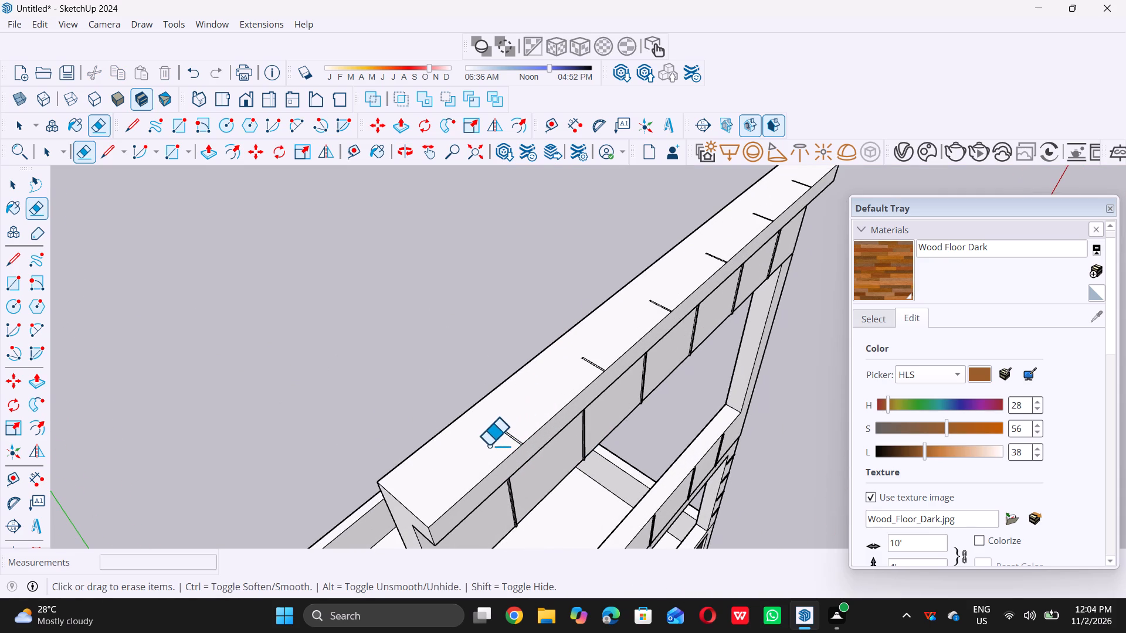
drag(489, 445, 661, 302)
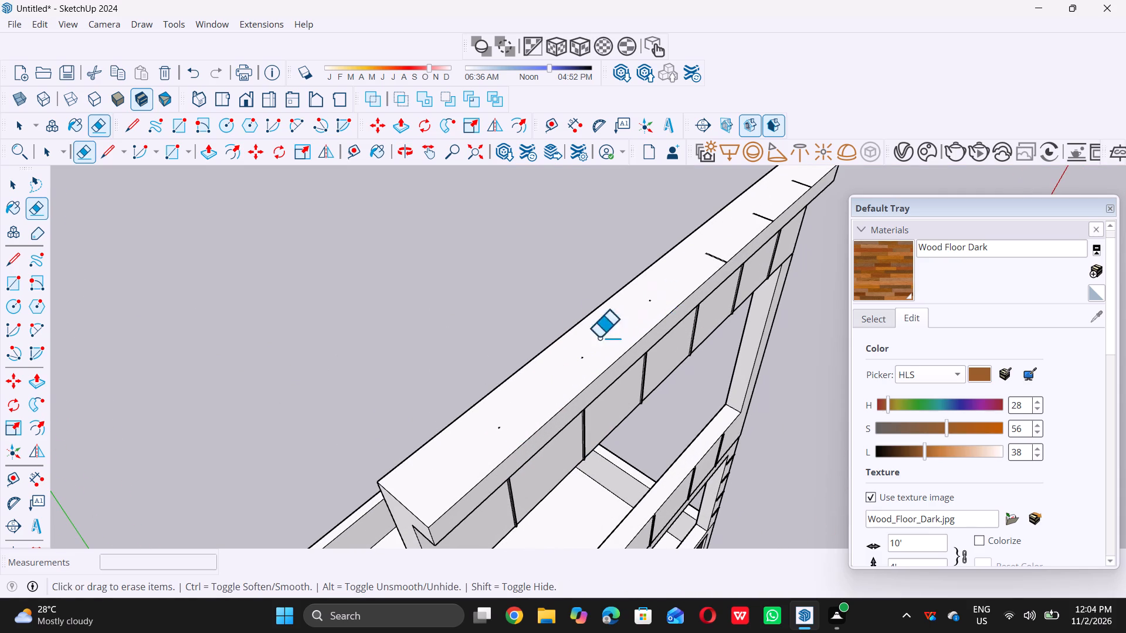
scroll(455, 405, down, 6)
scroll(664, 290, up, 6)
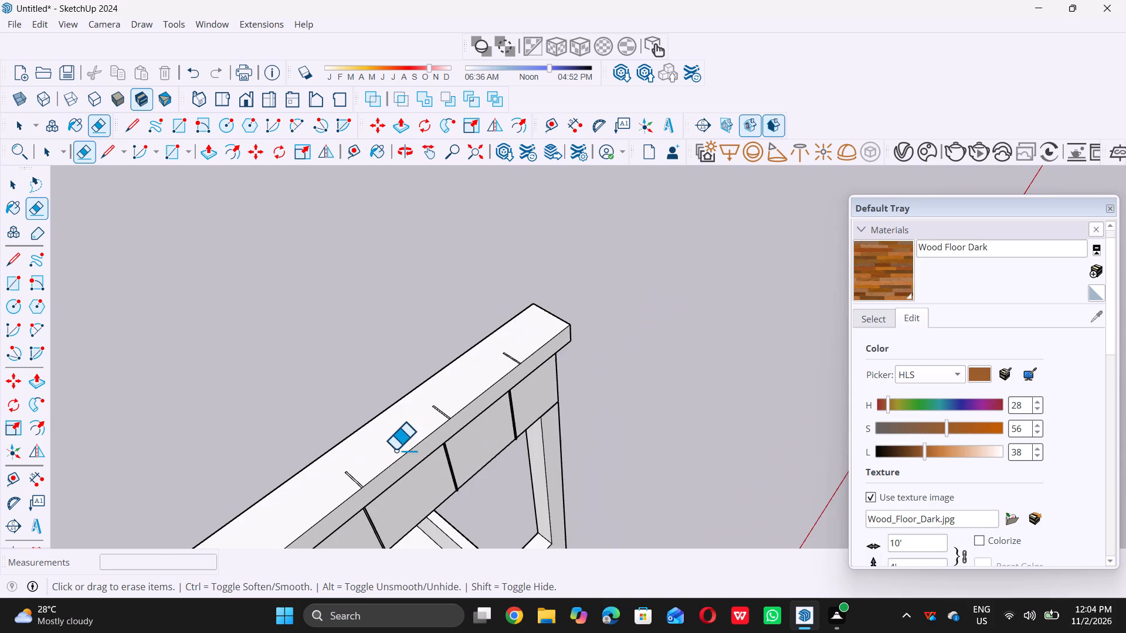
scroll(389, 455, up, 5)
click(309, 493)
drag(312, 494, 562, 314)
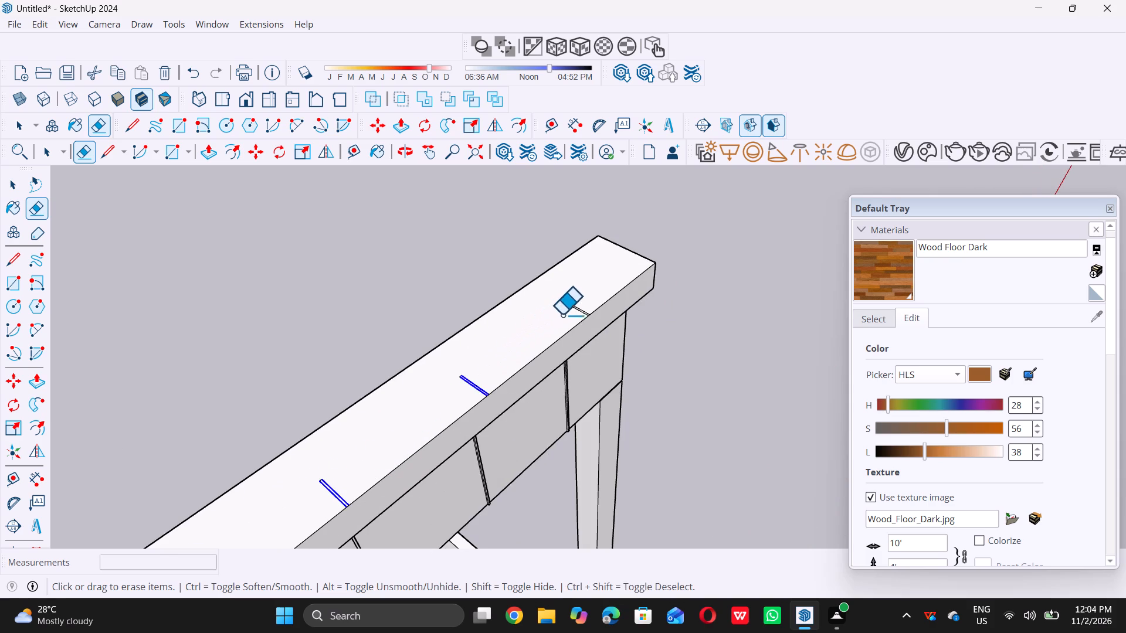
drag(562, 314, 591, 297)
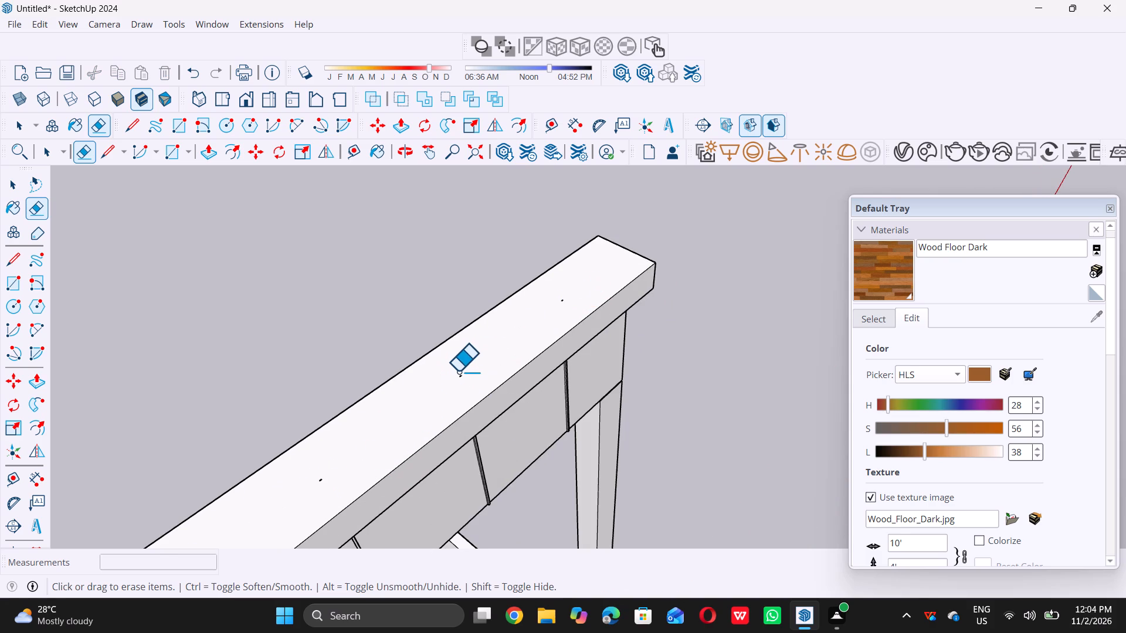
Erase the tiny leftover edge fragments on the upper surface of the top ledge.
click(461, 375)
click(459, 373)
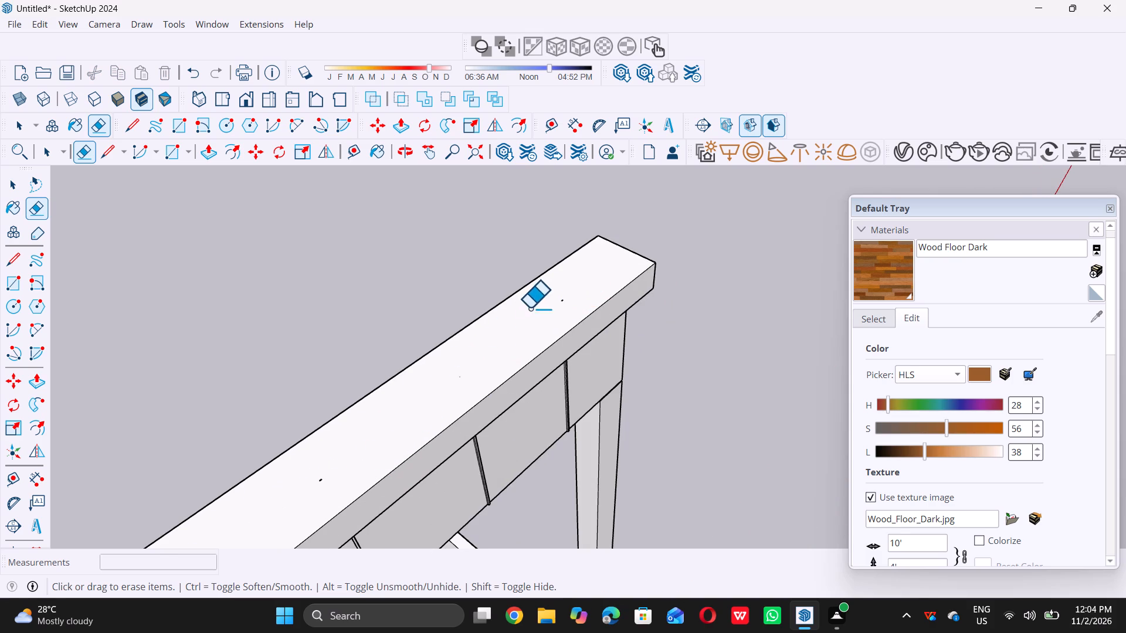
triple_click(561, 300)
click(562, 298)
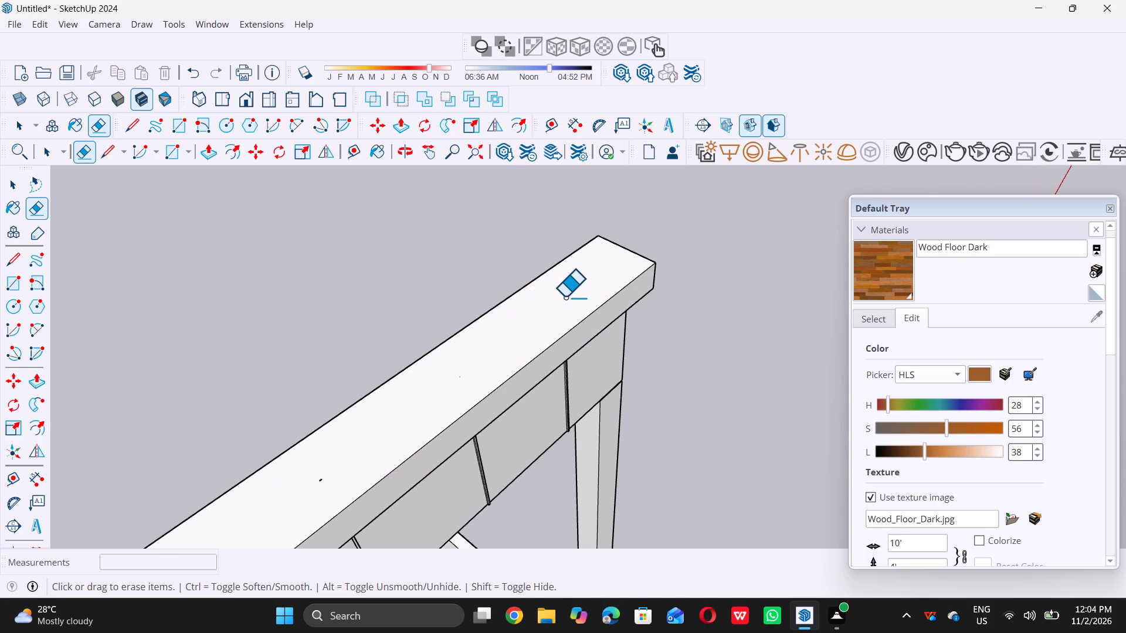
scroll(574, 289, down, 10)
scroll(342, 464, up, 5)
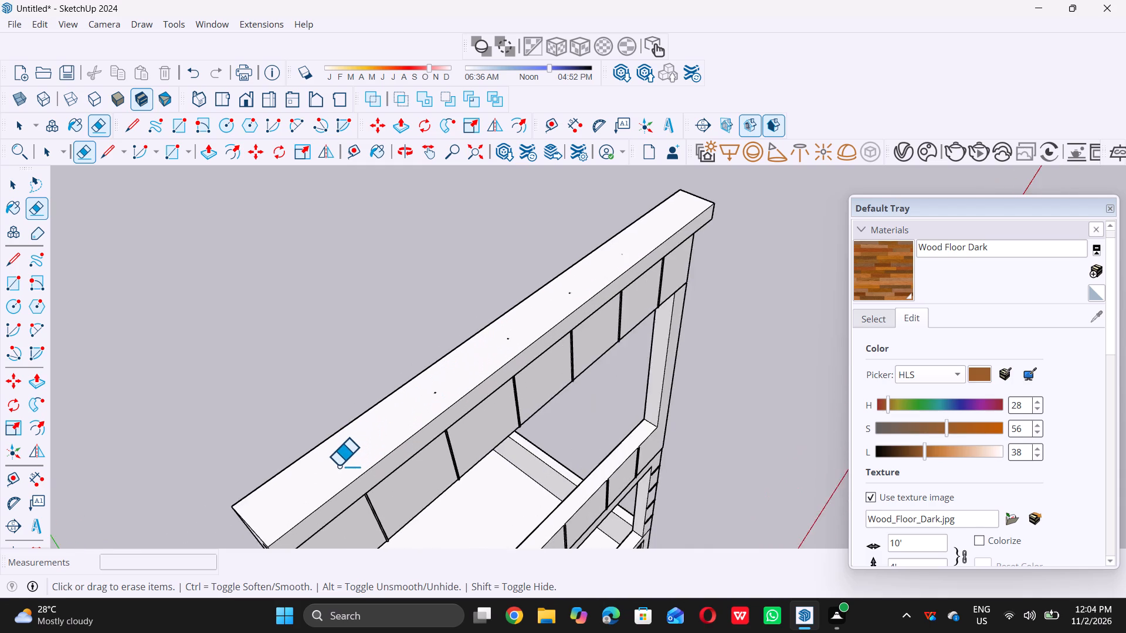
scroll(338, 465, up, 9)
triple_click(354, 452)
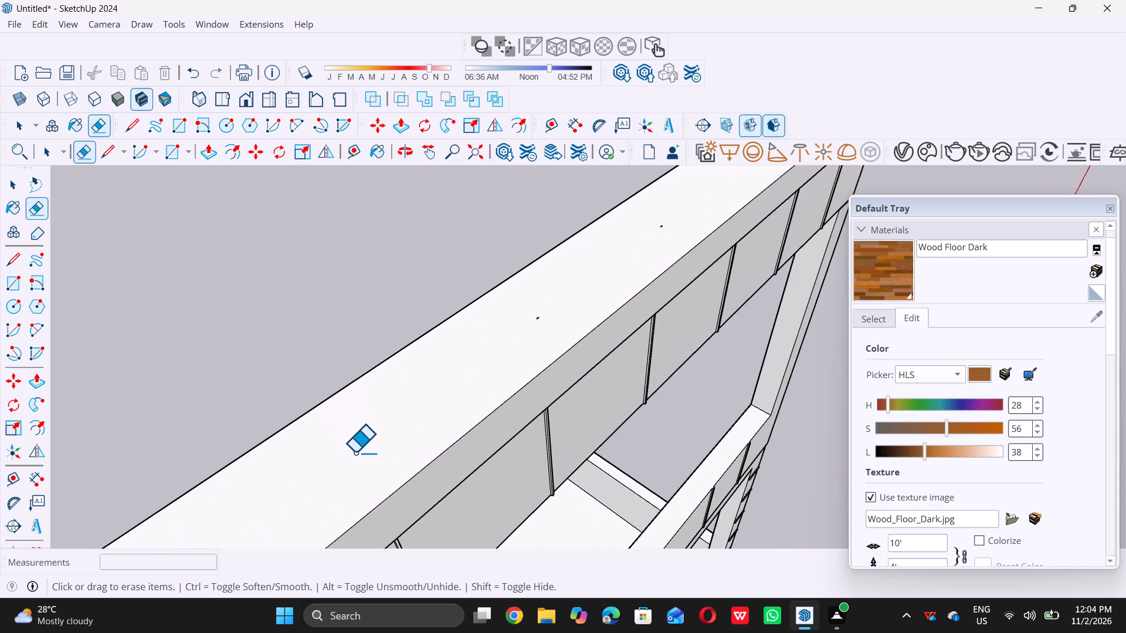
click(537, 317)
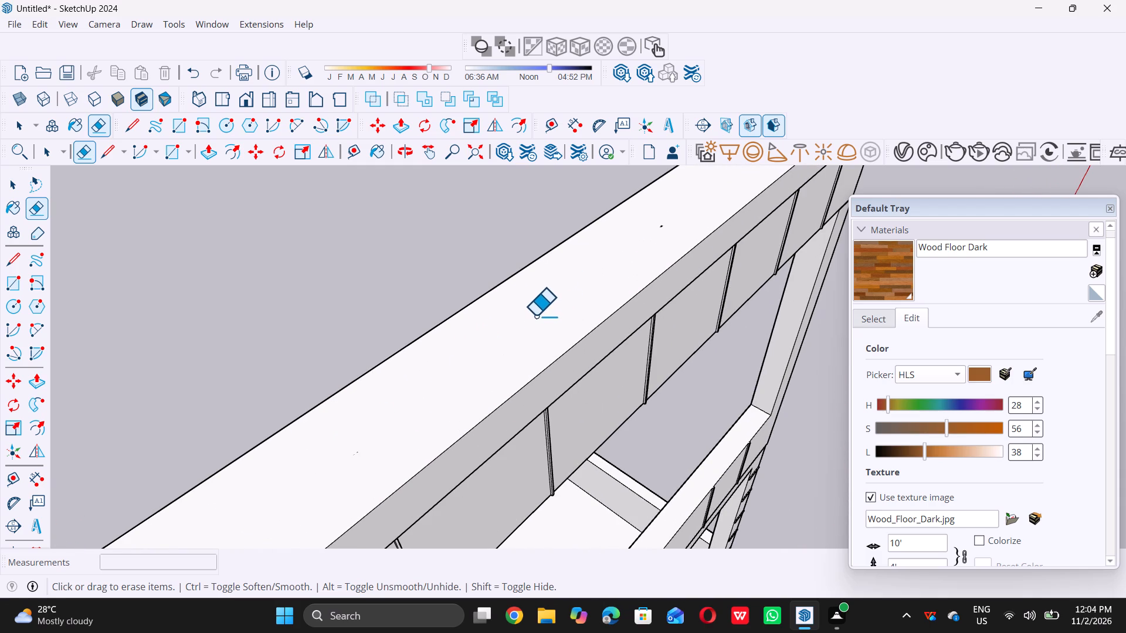
double_click(657, 224)
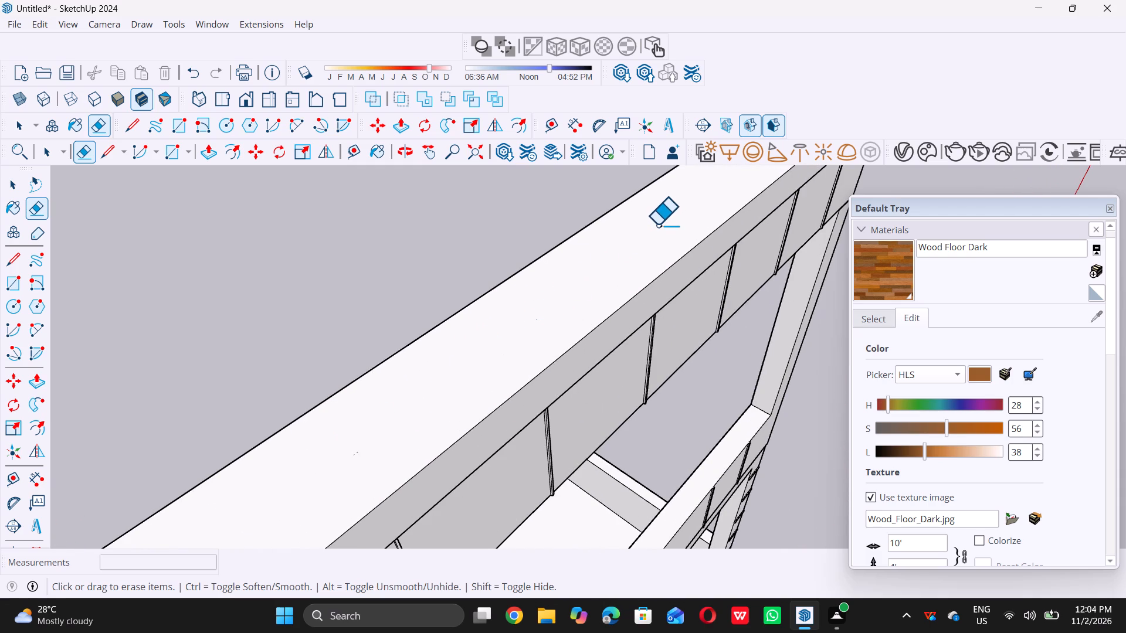
click(661, 224)
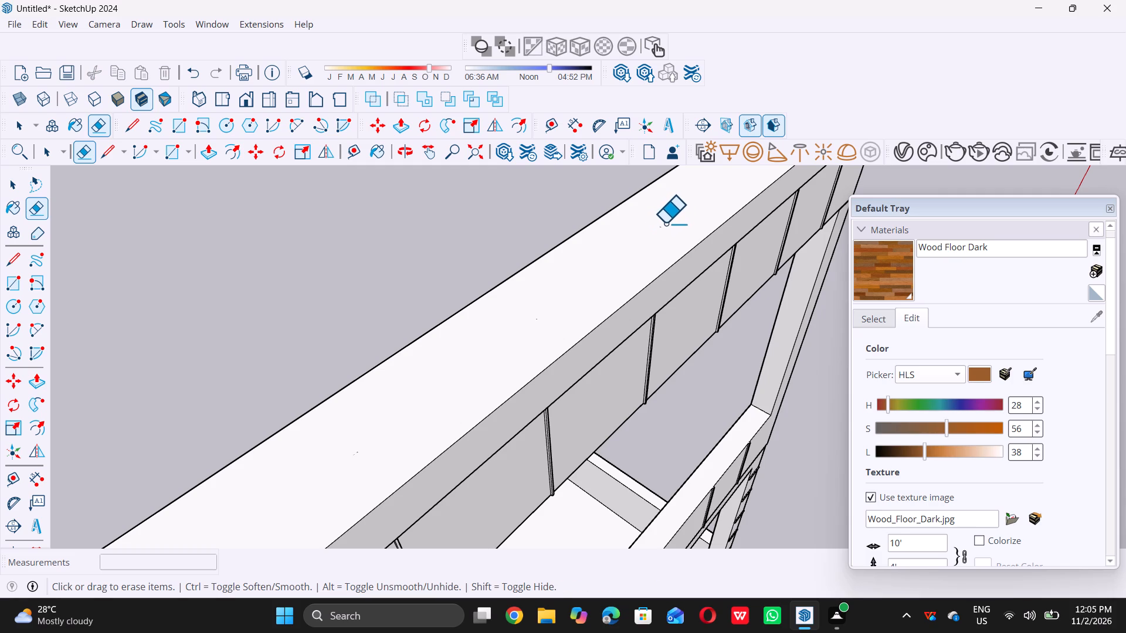
click(657, 227)
key(space)
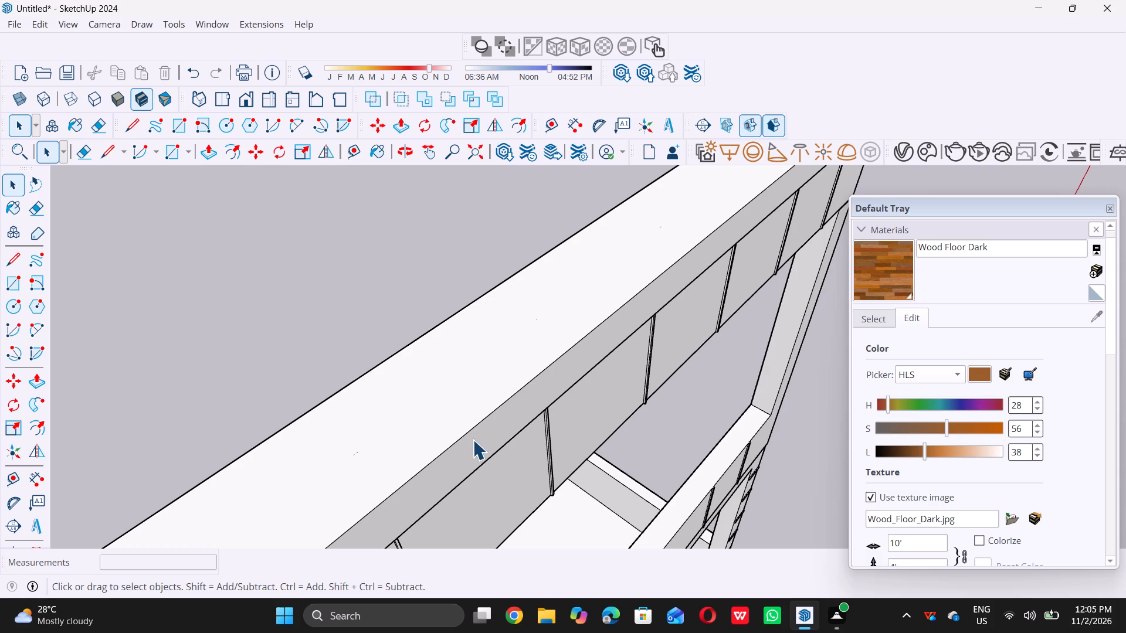
Push/Pull the front face of the kiosk's top ledge outward by 1'.
scroll(454, 412, down, 19)
middle_drag(397, 417, 298, 304)
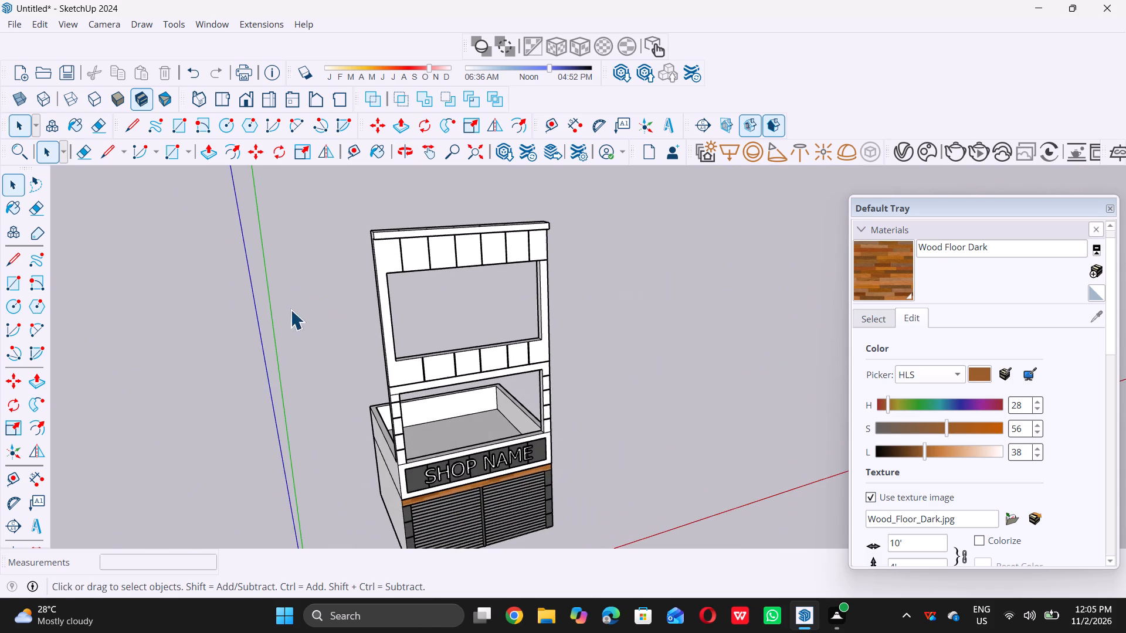
scroll(485, 258, up, 6)
scroll(414, 303, down, 8)
middle_drag(305, 328, 436, 343)
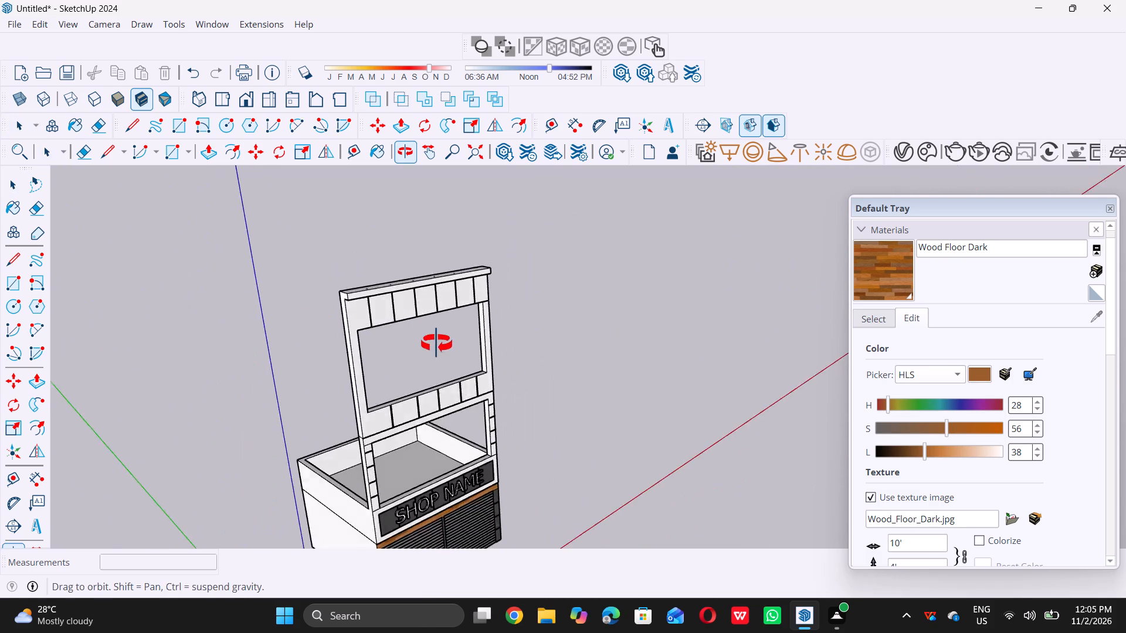
middle_drag(436, 343, 451, 331)
scroll(408, 343, up, 12)
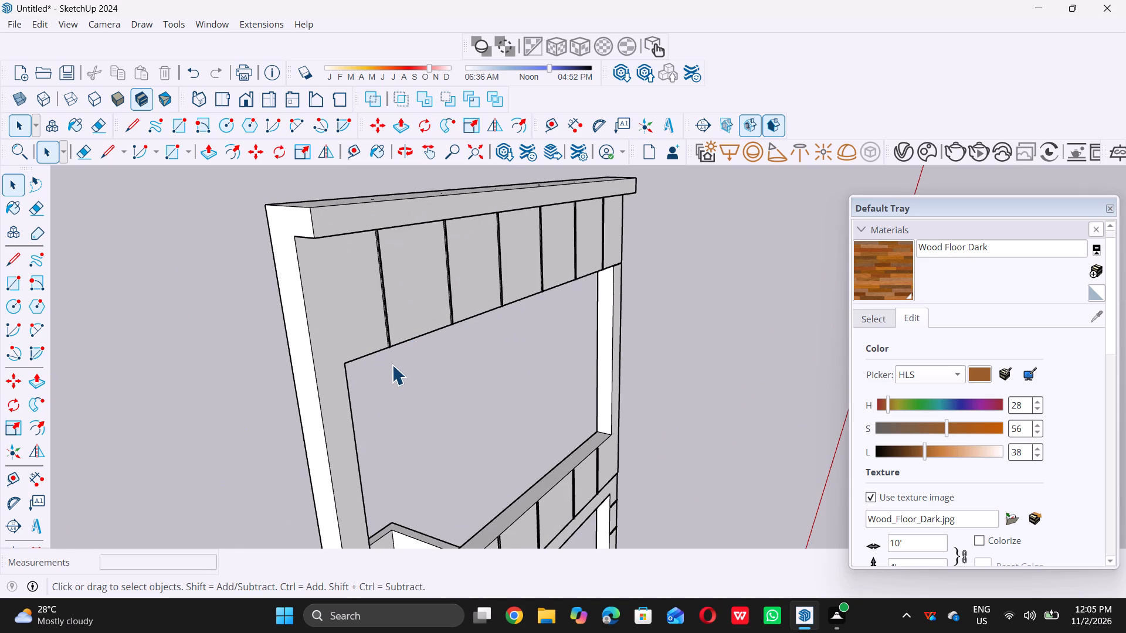
scroll(391, 361, down, 4)
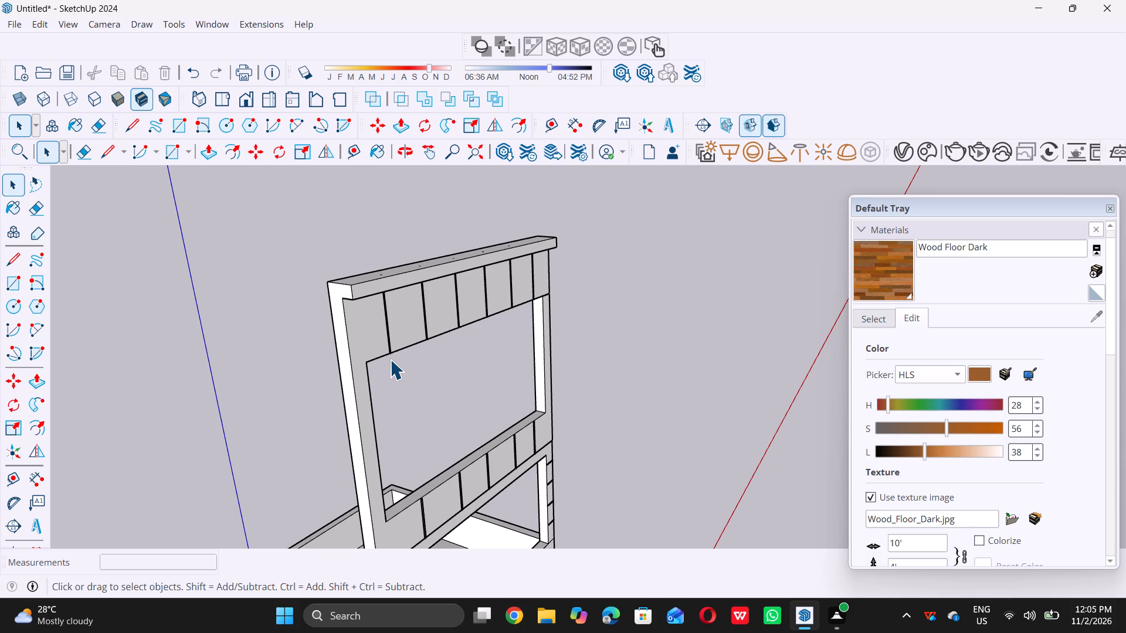
scroll(386, 356, down, 5)
middle_drag(375, 377, 417, 294)
middle_click(417, 294)
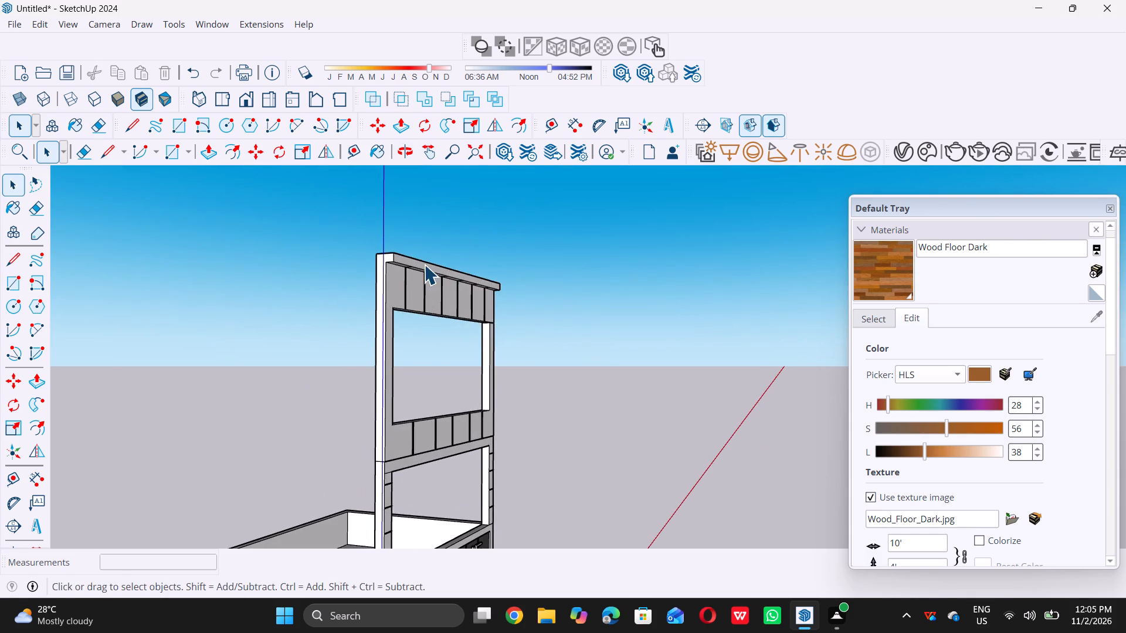
scroll(420, 261, up, 20)
click(382, 262)
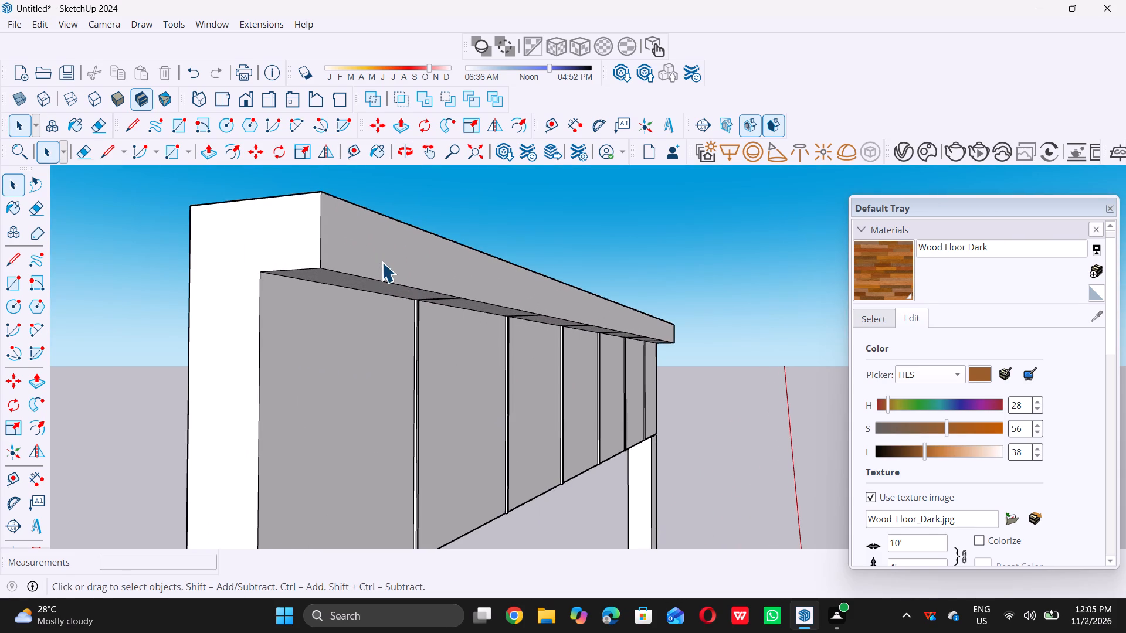
key(p)
click(382, 261)
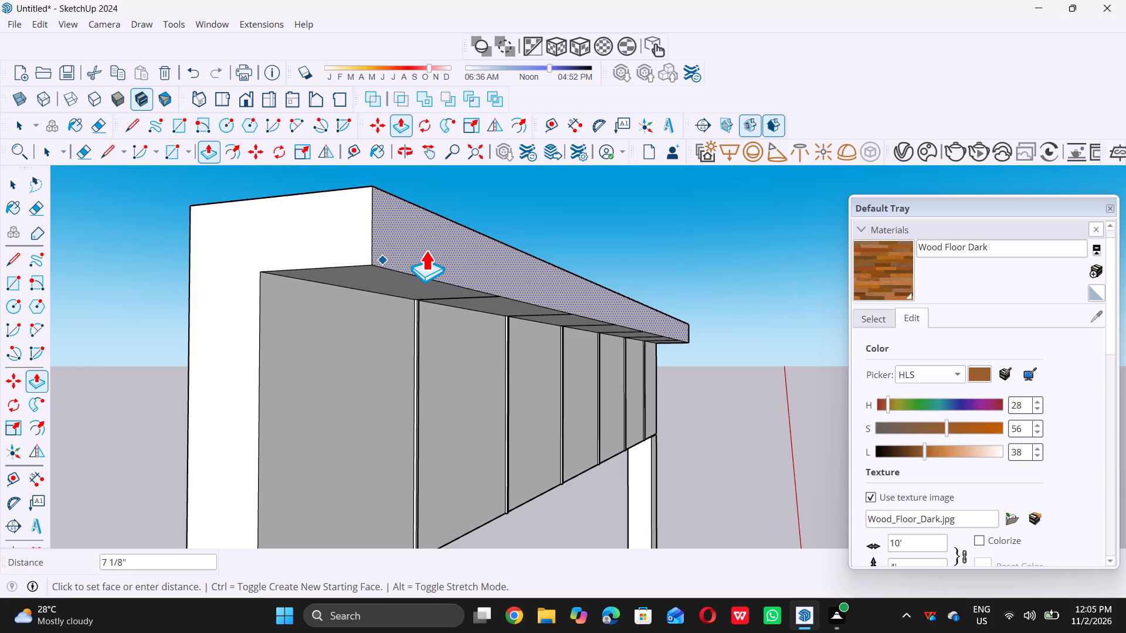
key(1)
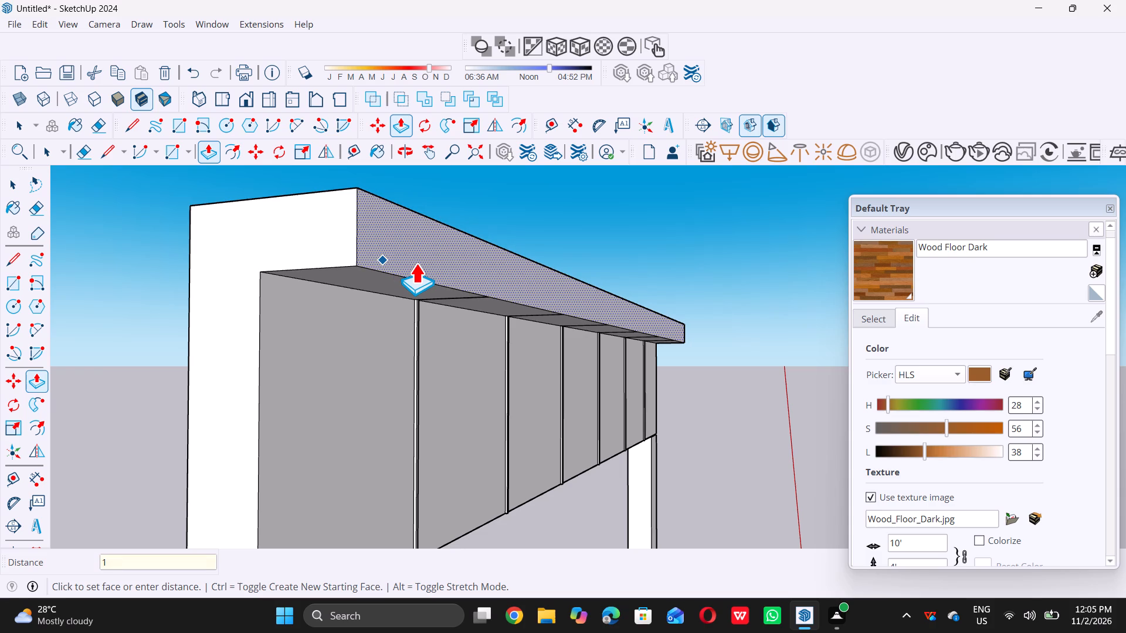
key(apostrophe)
key(Return)
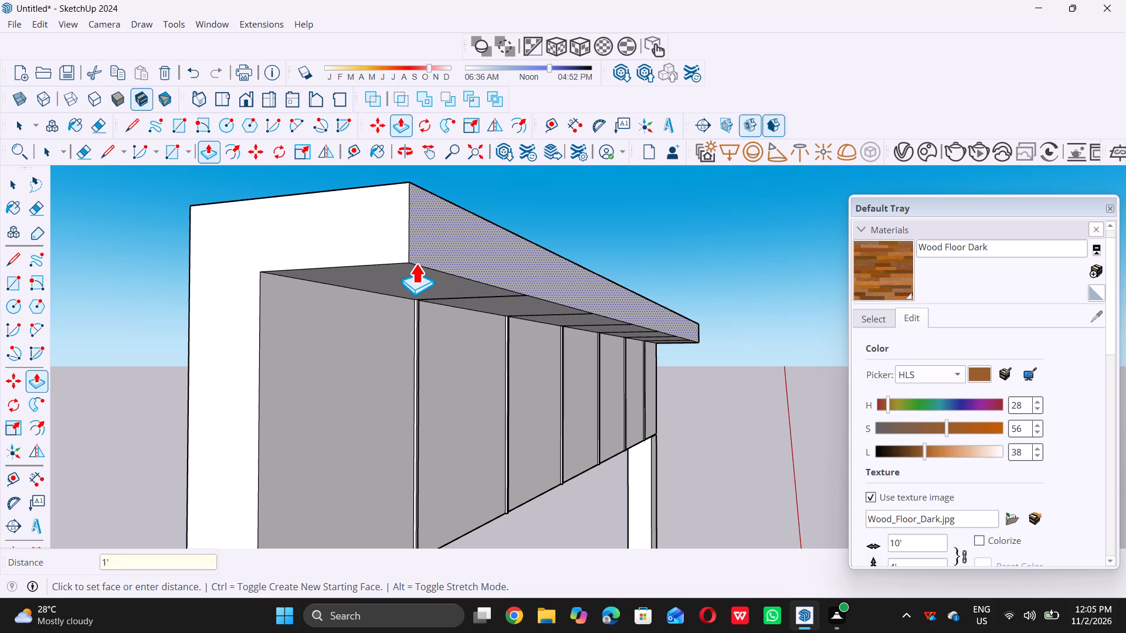
key(space)
Examine the extended top ledge and the grooved panels beneath it.
scroll(337, 298, down, 16)
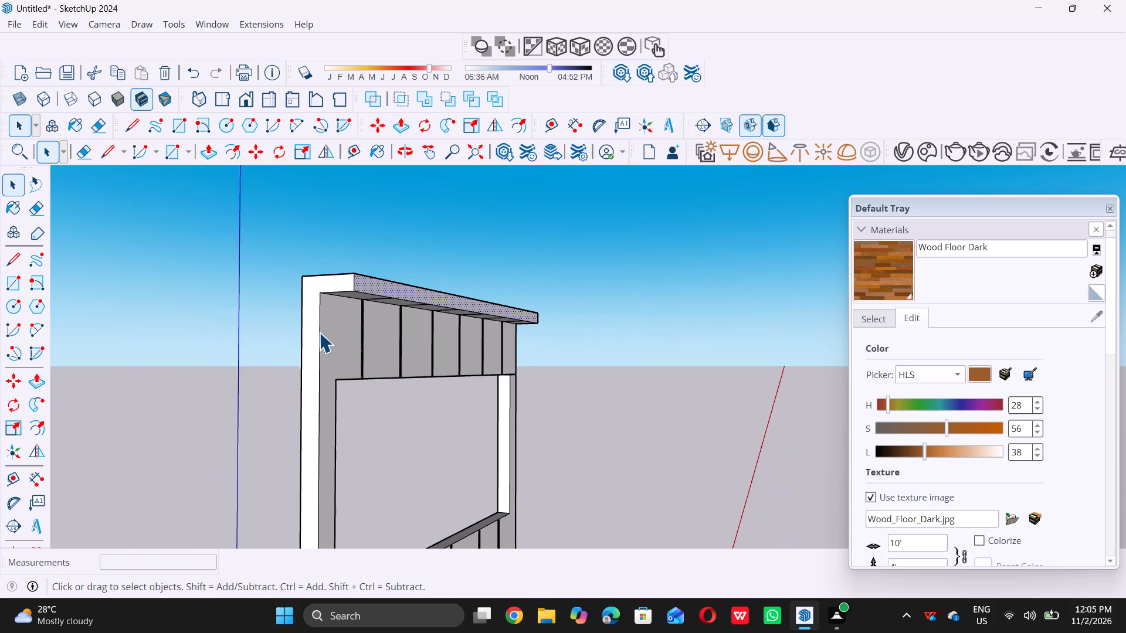
scroll(322, 327, down, 7)
middle_drag(341, 343, 269, 349)
middle_drag(318, 358, 338, 367)
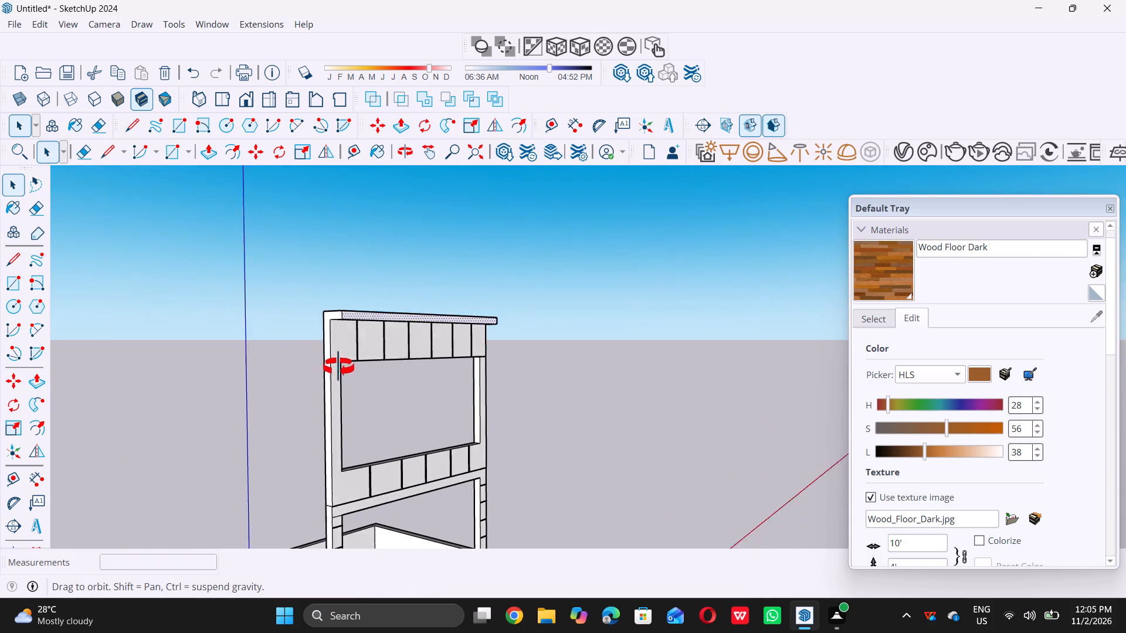
middle_drag(338, 367, 345, 369)
scroll(367, 350, up, 19)
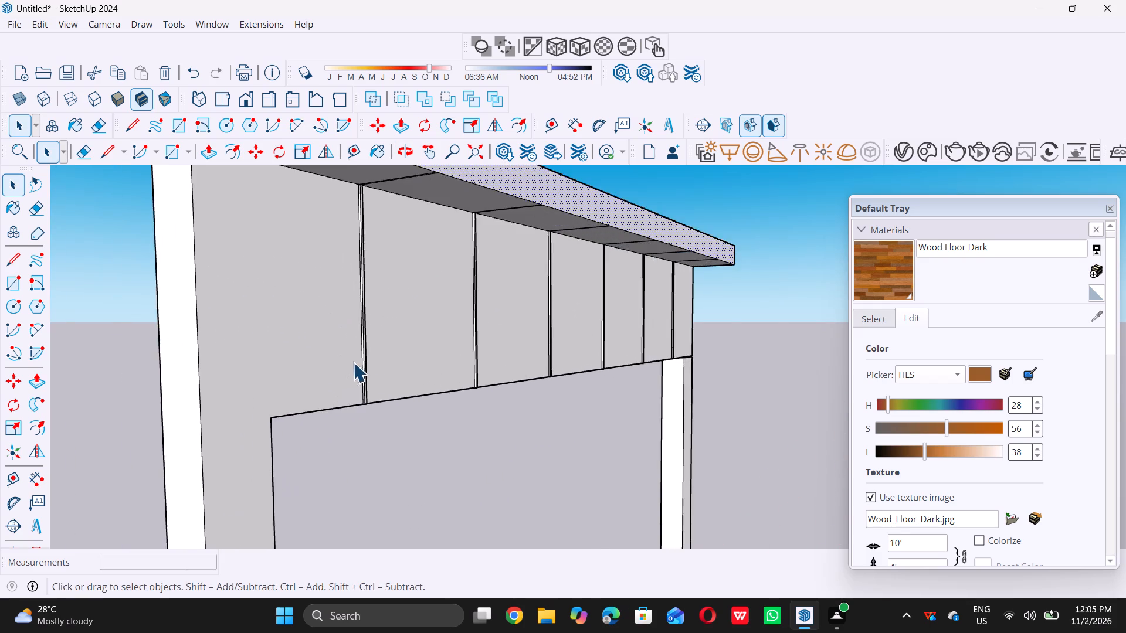
scroll(353, 362, up, 8)
scroll(356, 360, down, 20)
scroll(356, 360, down, 7)
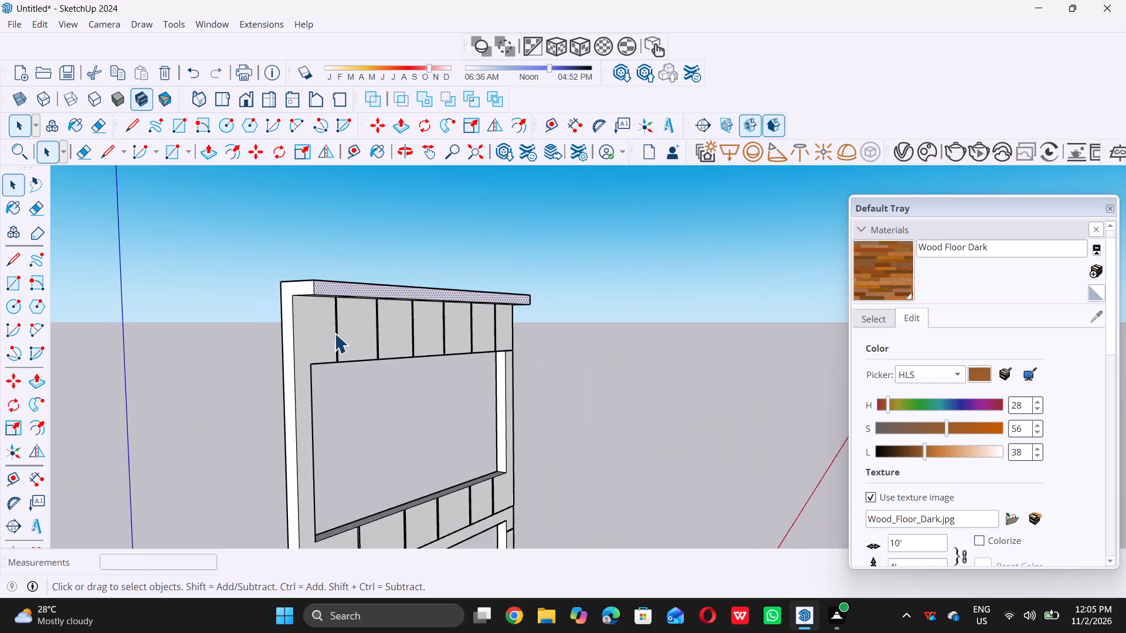
Copy the SHOP NAME text from the counter sign about 27' 4 1/2" up onto the grooved panel beneath the top ledge.
scroll(334, 333, down, 17)
middle_drag(359, 458, 263, 437)
scroll(375, 434, up, 17)
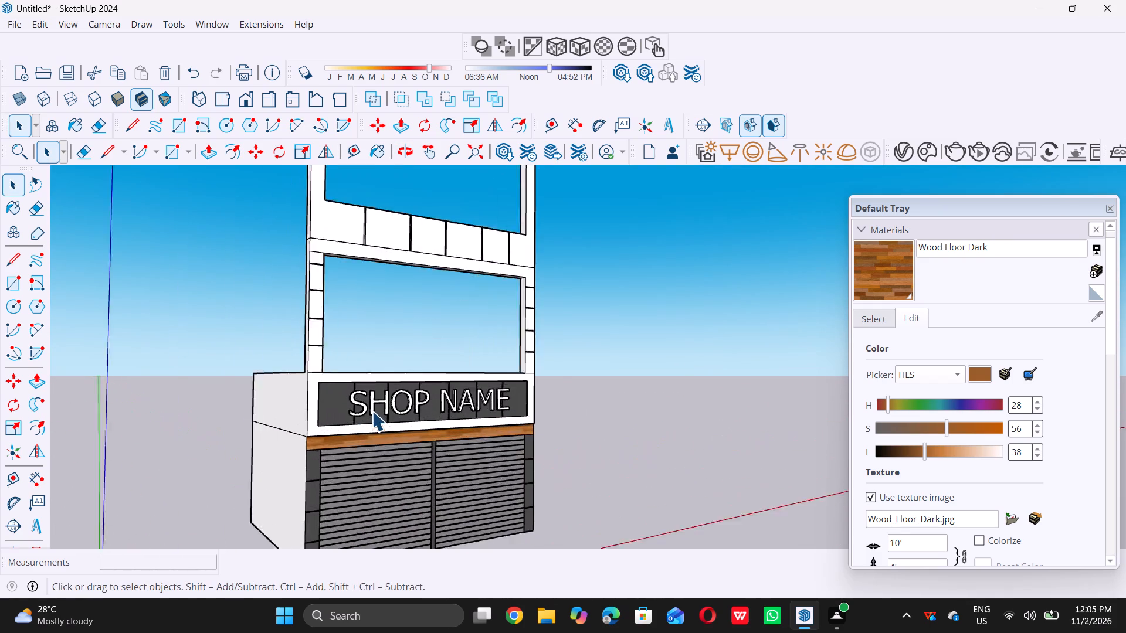
scroll(365, 406, up, 11)
click(360, 401)
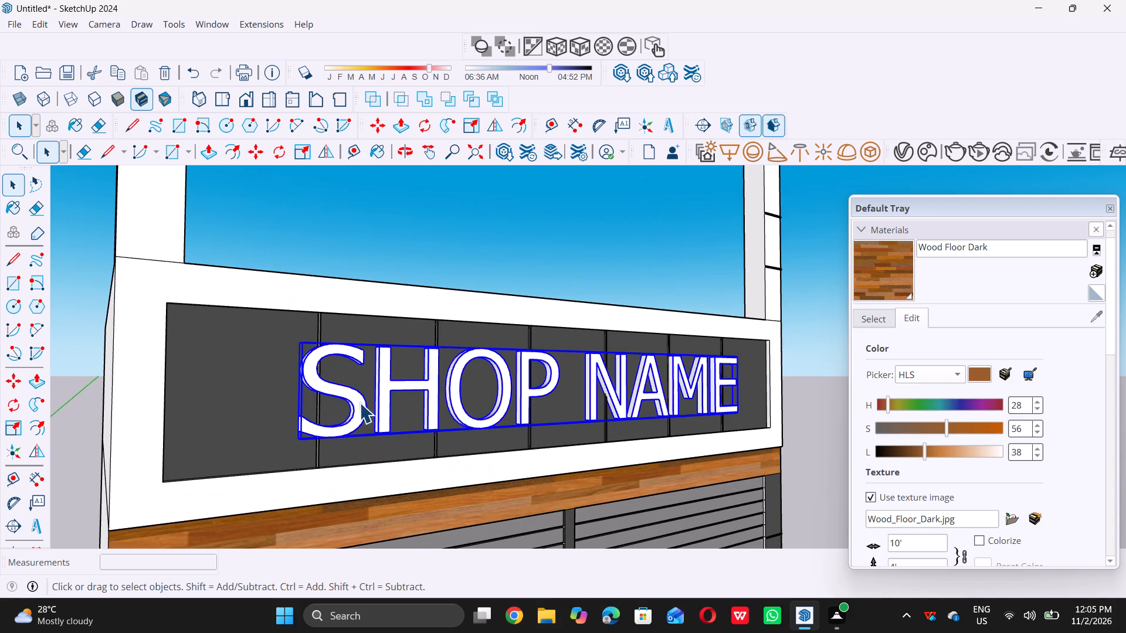
key(m)
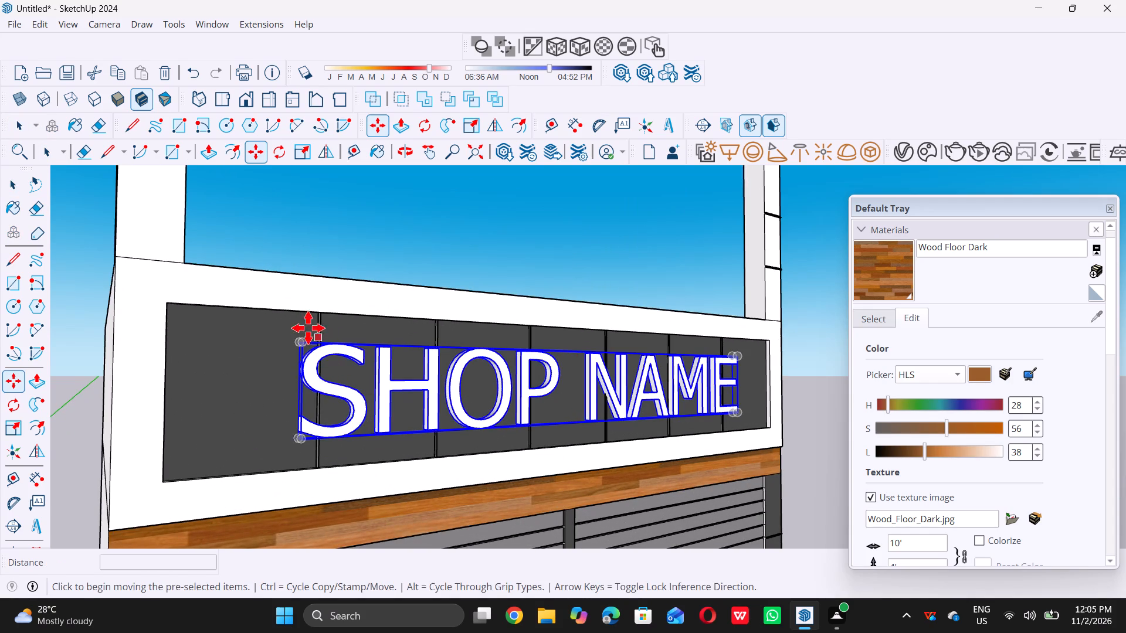
scroll(293, 336, up, 11)
scroll(291, 343, up, 11)
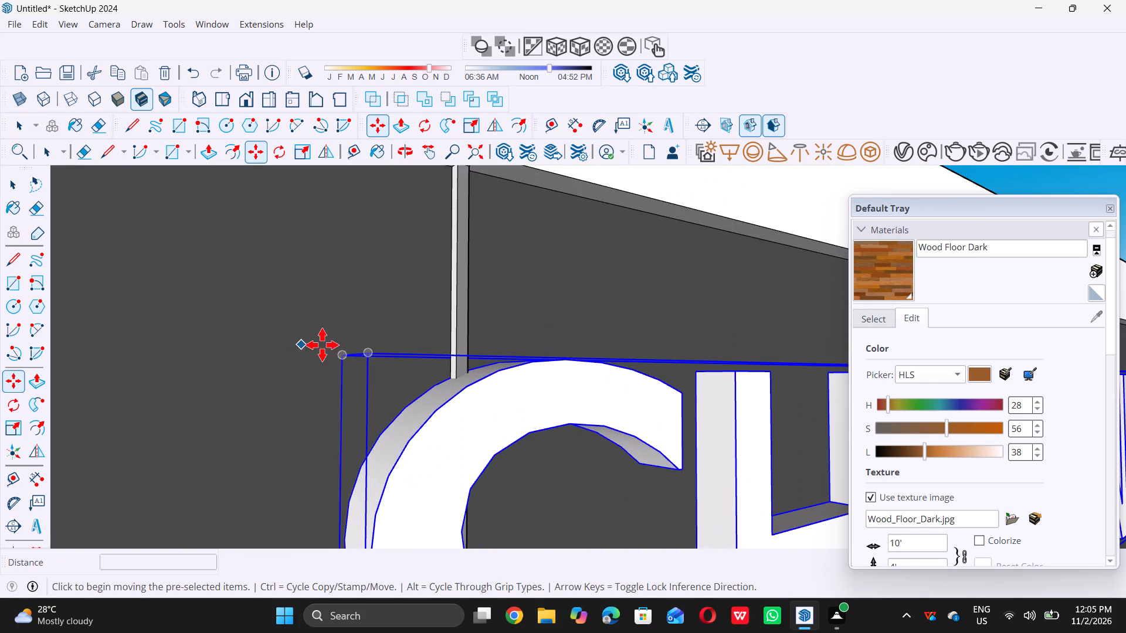
click(341, 355)
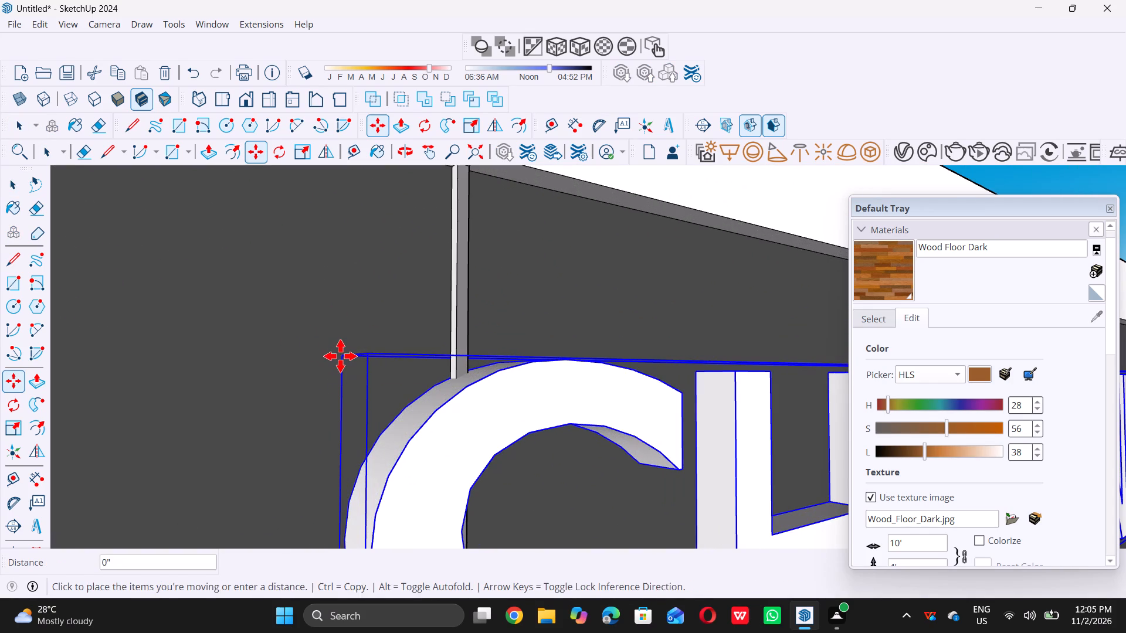
scroll(340, 356, down, 20)
scroll(340, 356, down, 5)
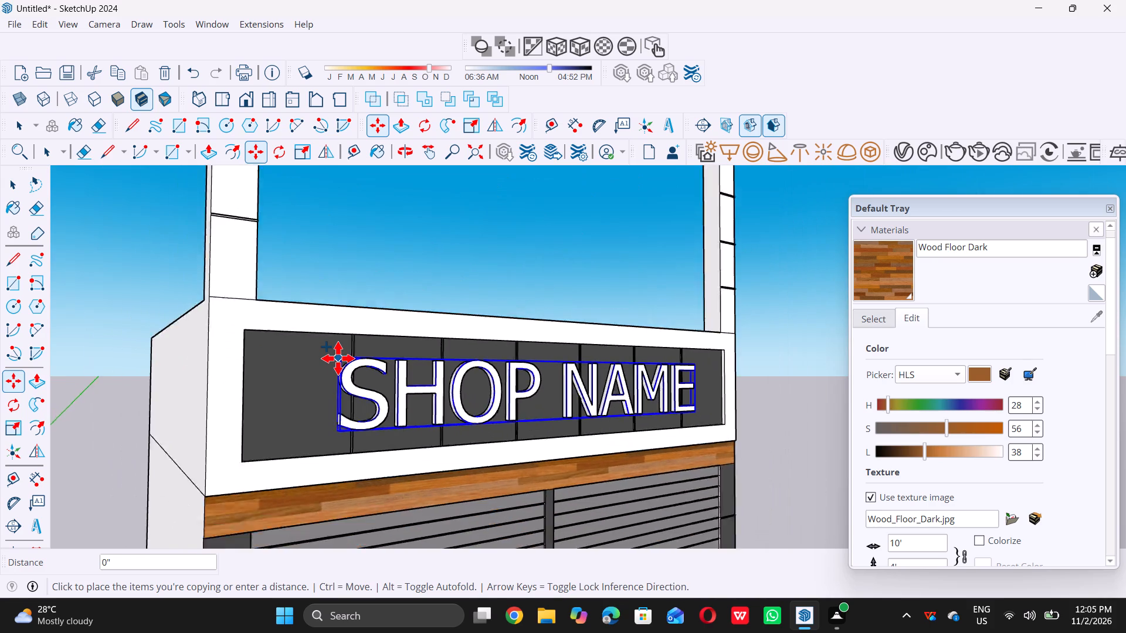
scroll(338, 358, down, 18)
scroll(338, 356, down, 5)
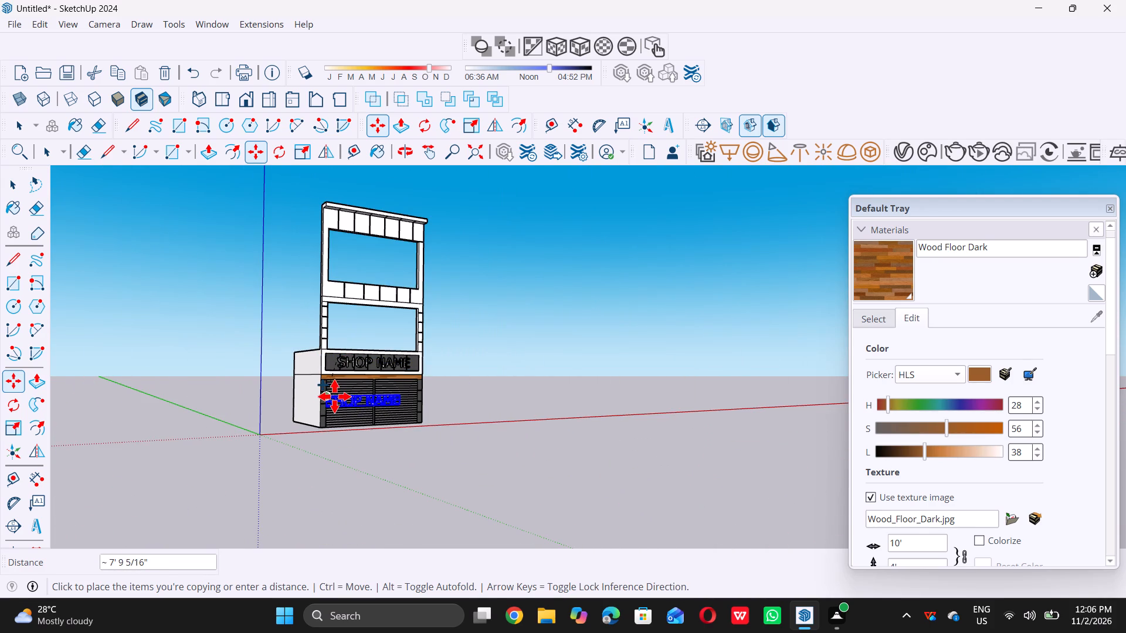
scroll(341, 398, down, 6)
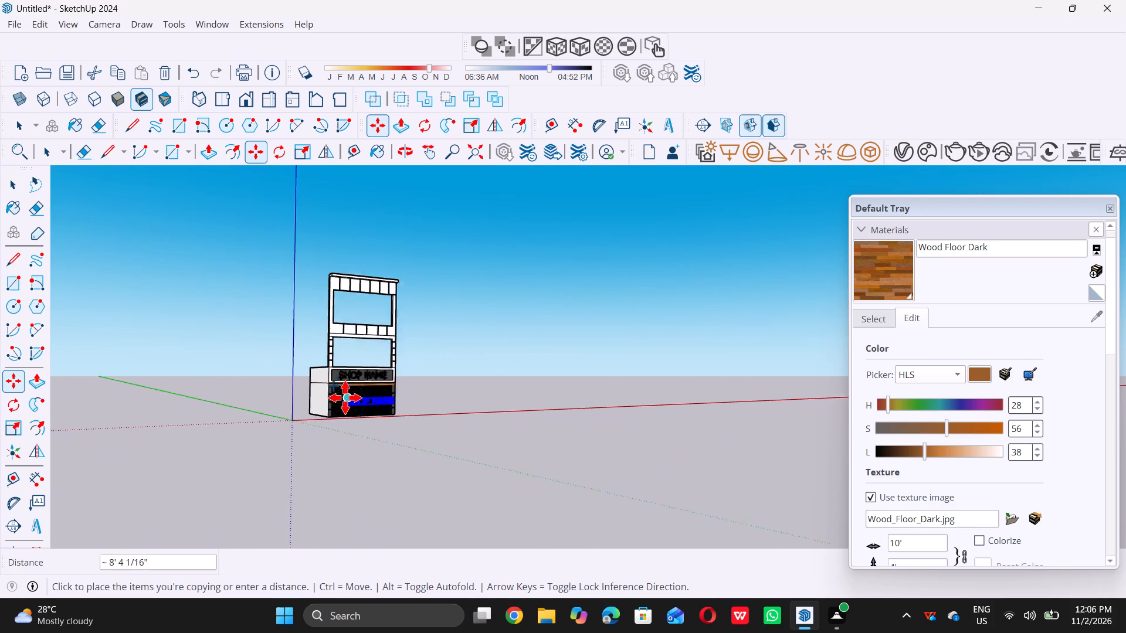
scroll(354, 297, up, 1)
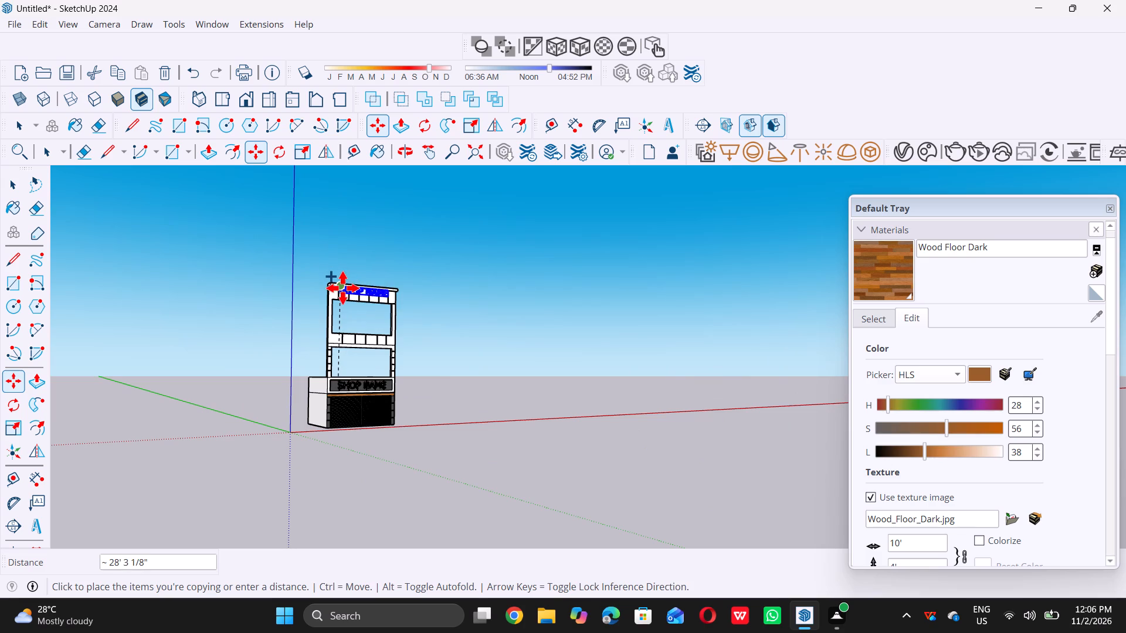
scroll(344, 291, up, 14)
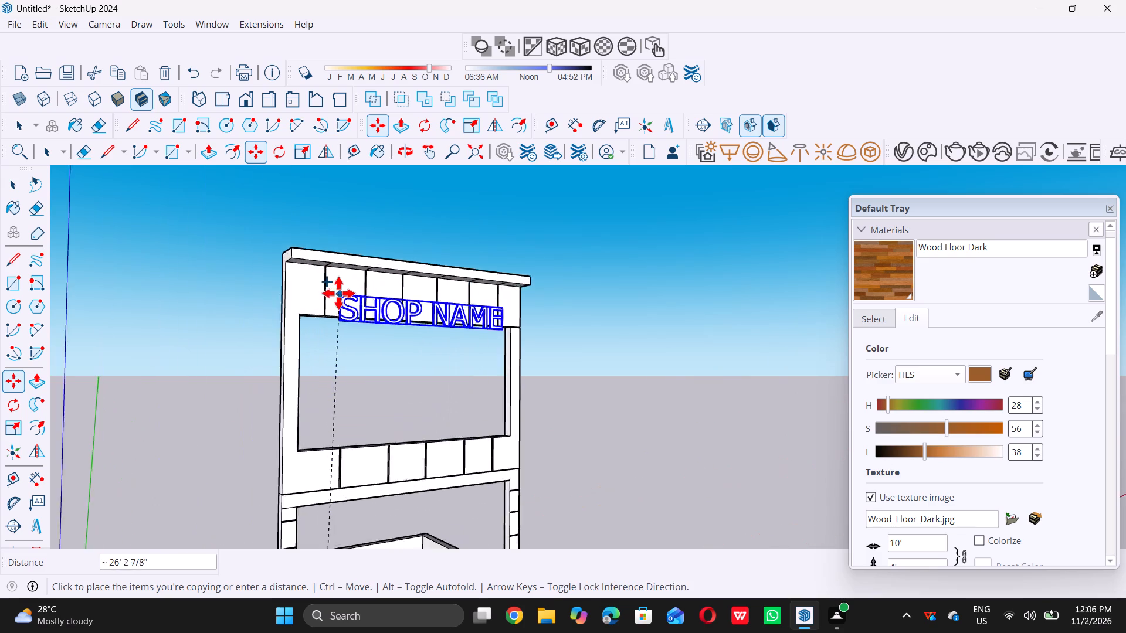
scroll(338, 293, up, 8)
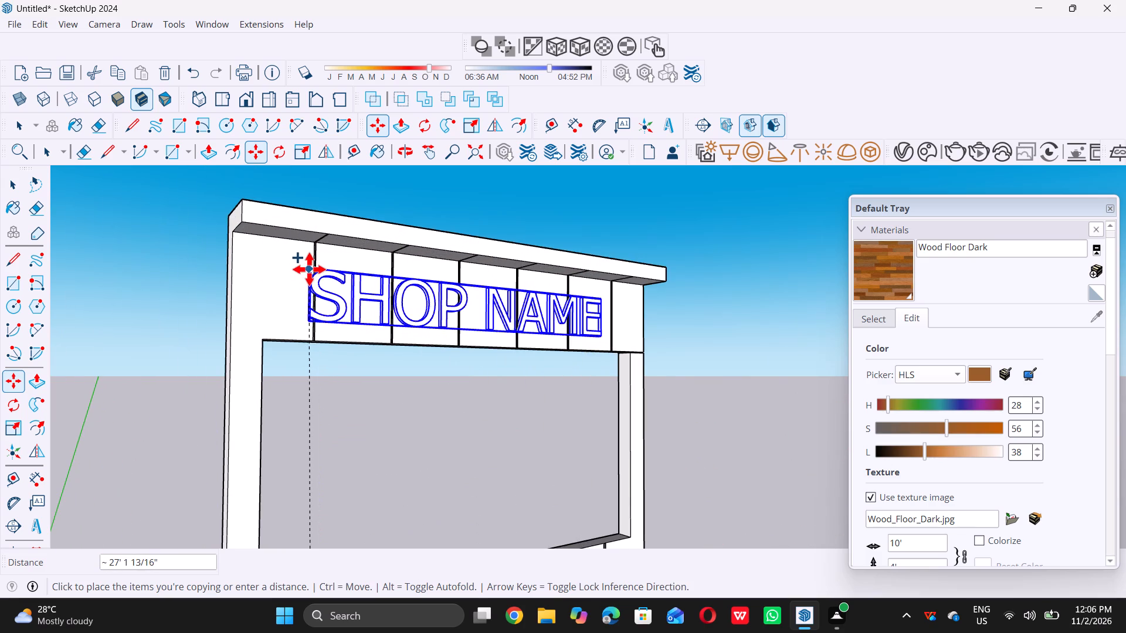
scroll(308, 268, up, 4)
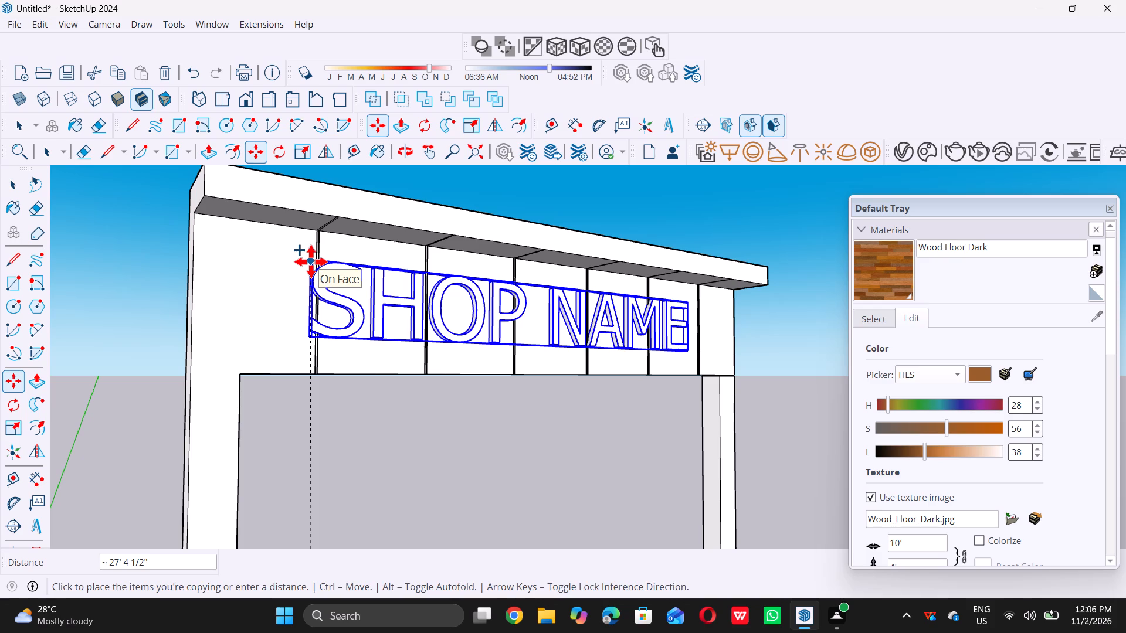
double_click(309, 260)
key(space)
Scale the copied SHOP NAME text on the upper panel to 1.09 along its width, then deselect it.
scroll(283, 280, down, 7)
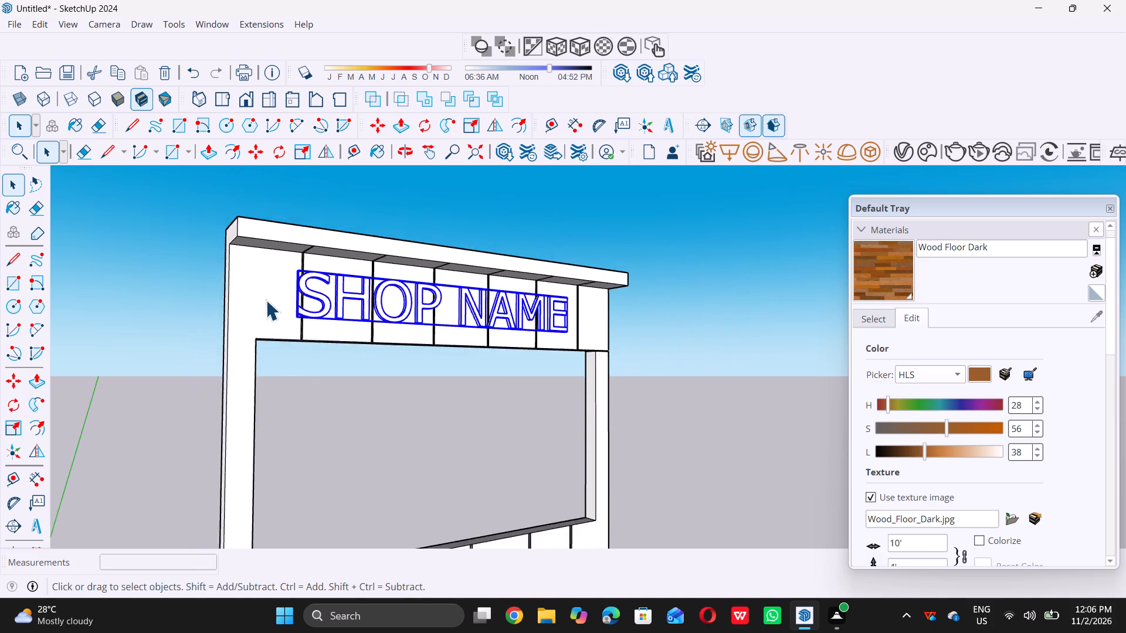
scroll(266, 300, down, 6)
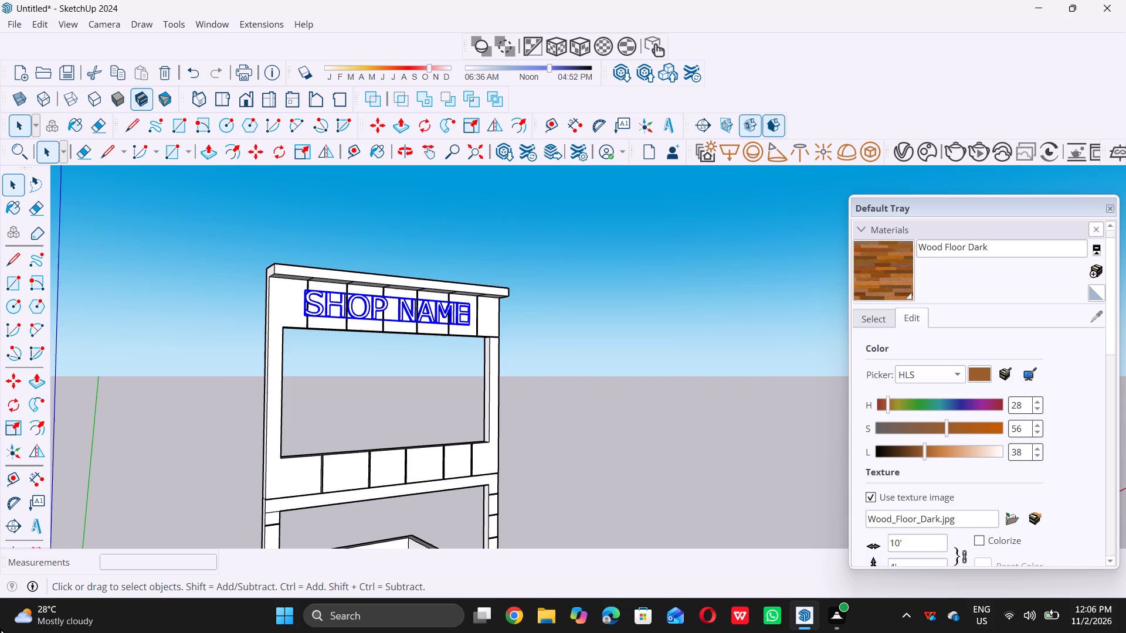
scroll(0, 632, down, 6)
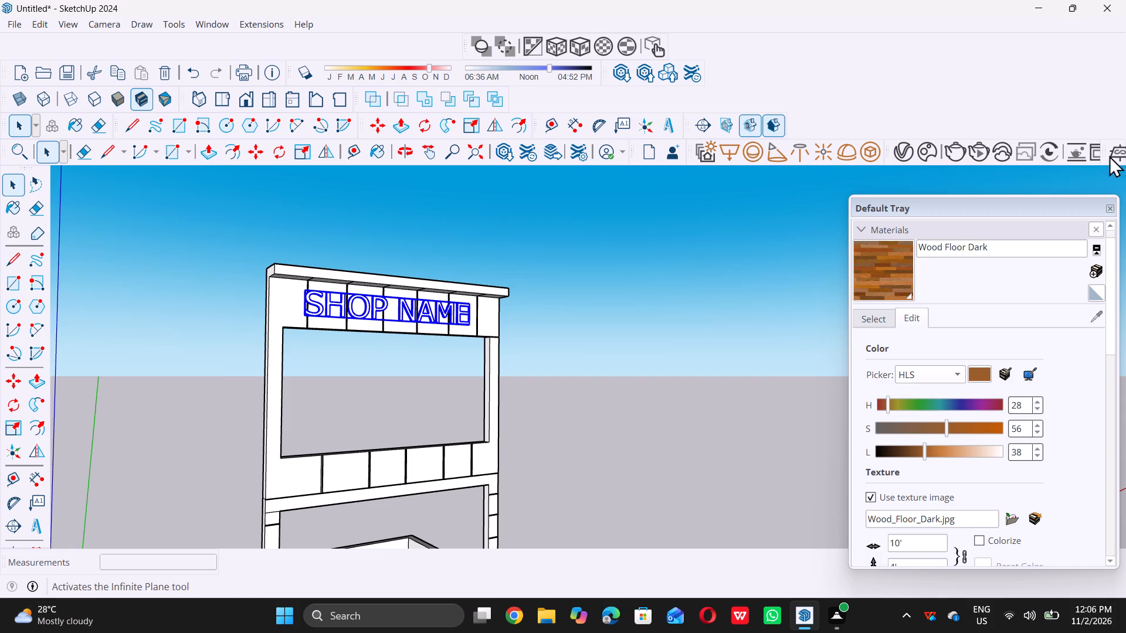
middle_drag(478, 323, 286, 304)
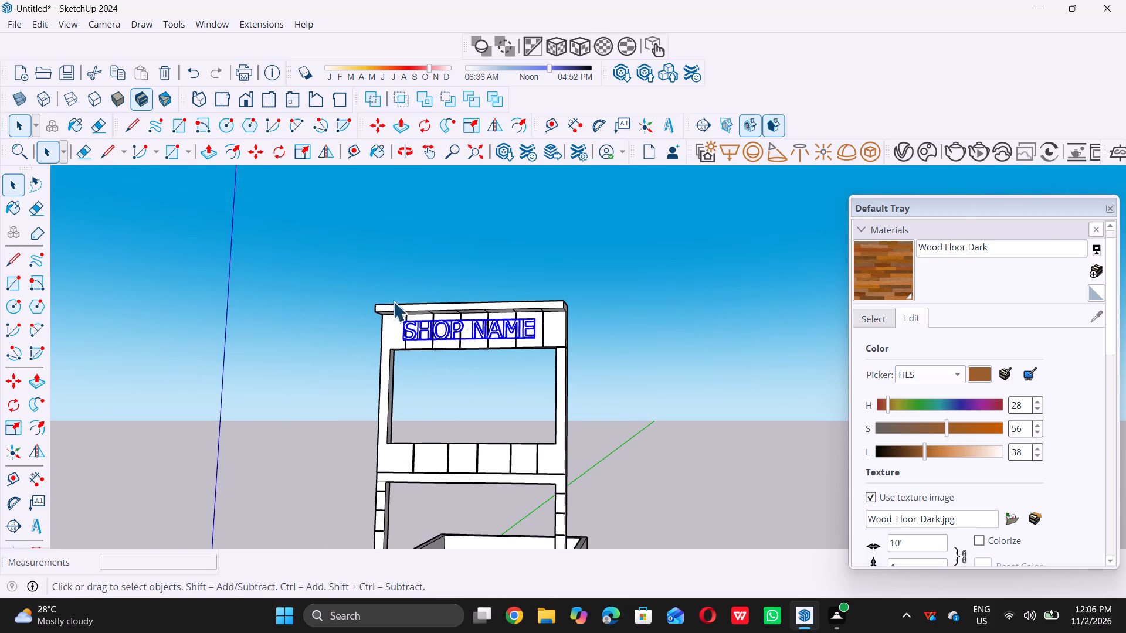
scroll(546, 313, up, 11)
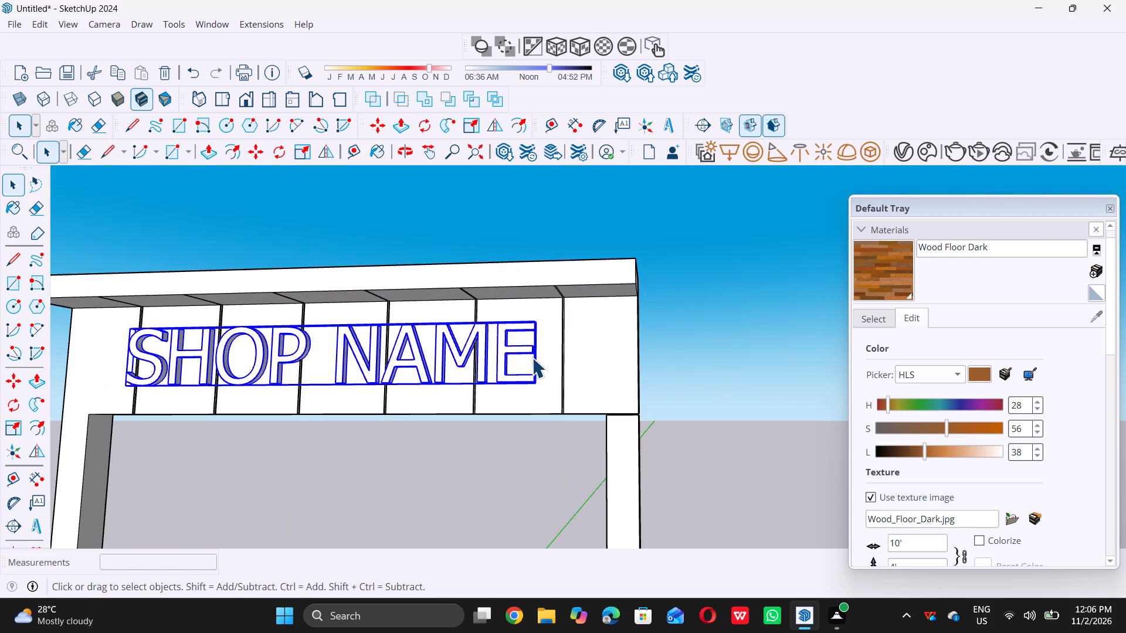
key(s)
middle_drag(552, 357, 498, 393)
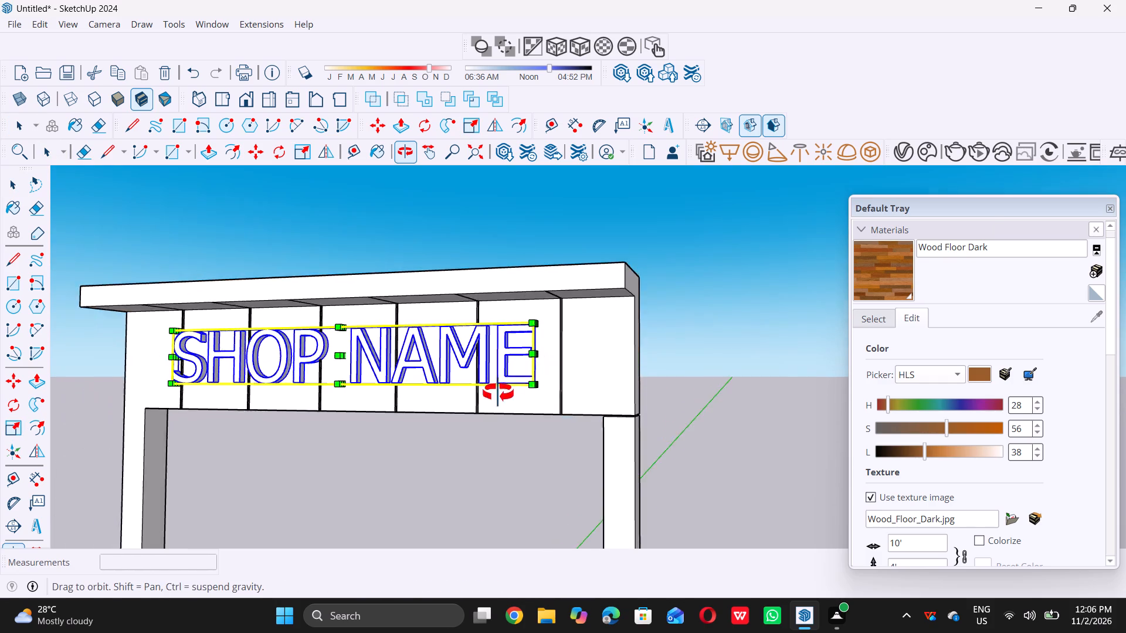
middle_drag(498, 393, 487, 399)
middle_click(487, 399)
scroll(559, 360, up, 18)
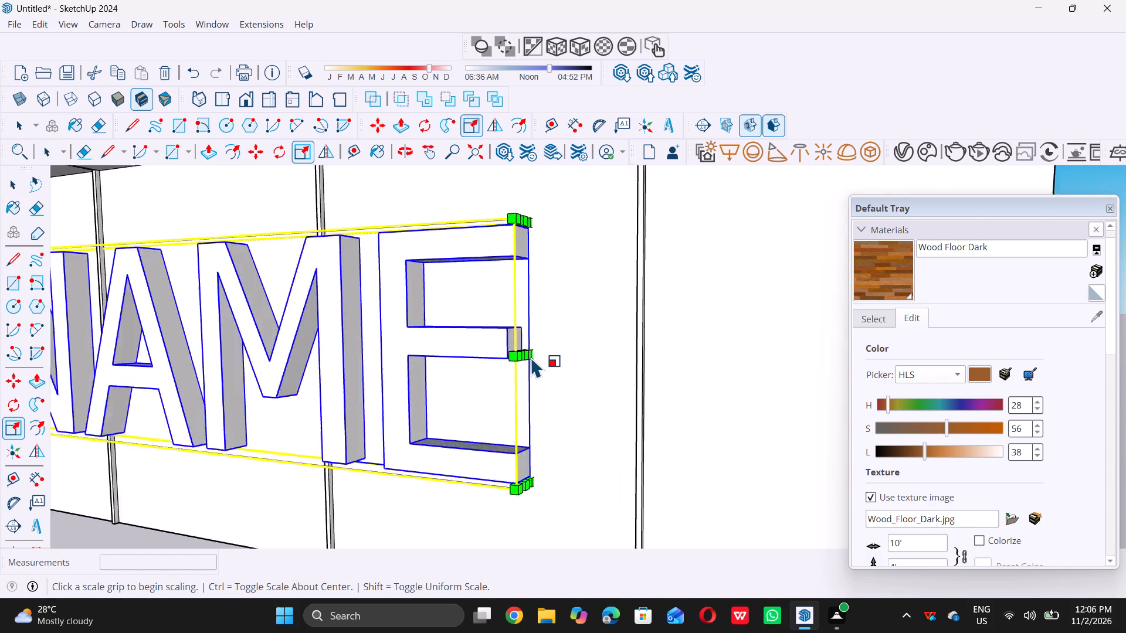
scroll(525, 352, up, 10)
double_click(511, 353)
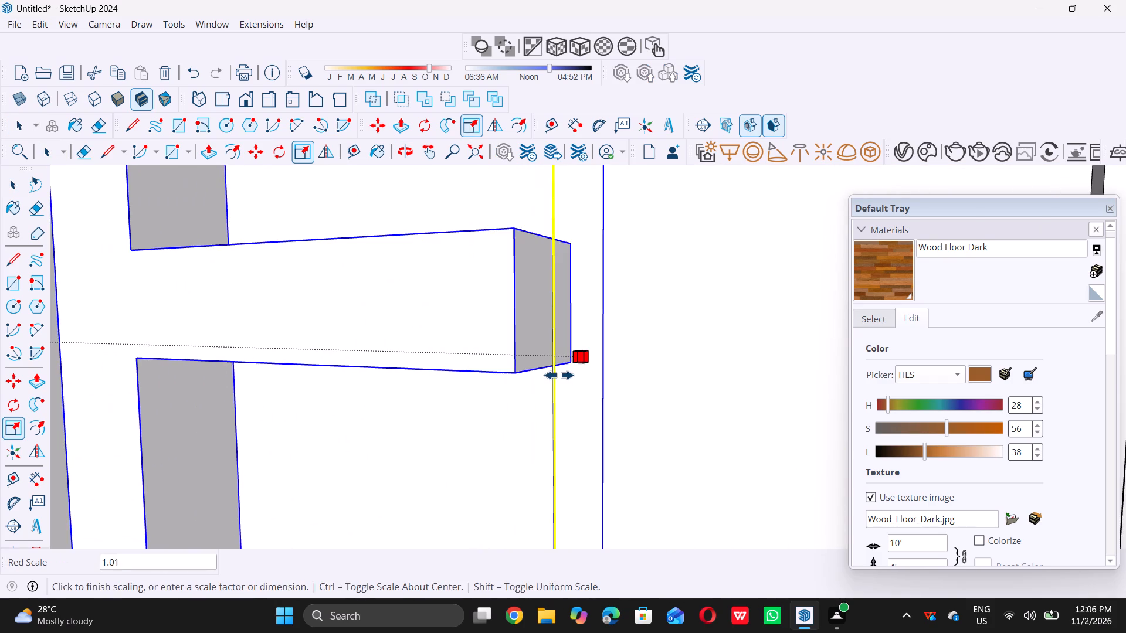
scroll(559, 375, down, 19)
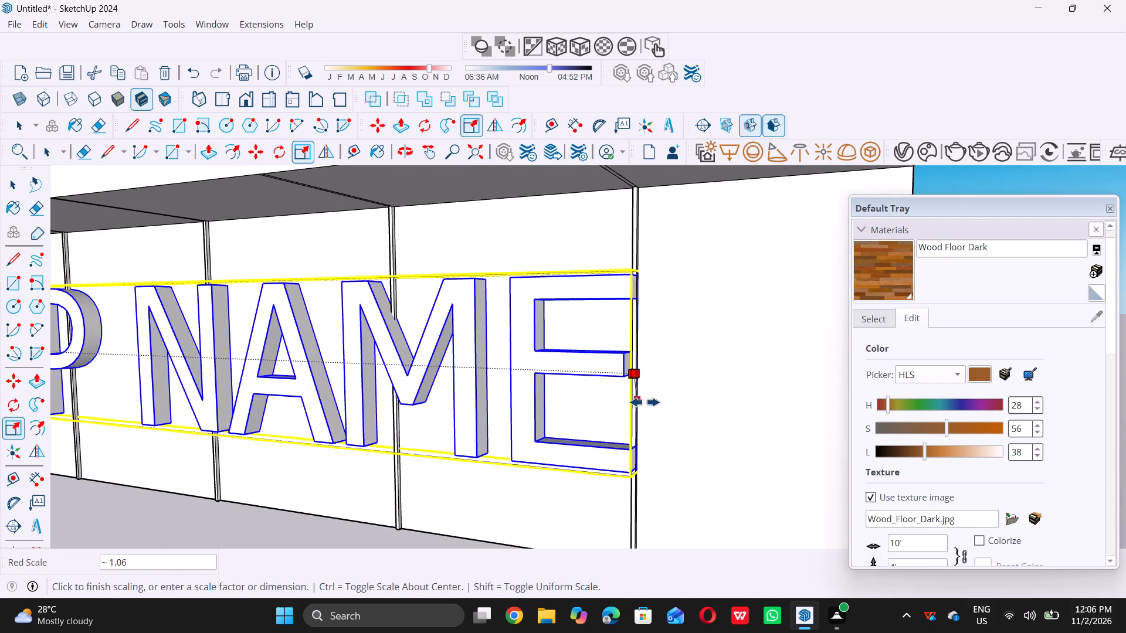
double_click(665, 409)
key(space)
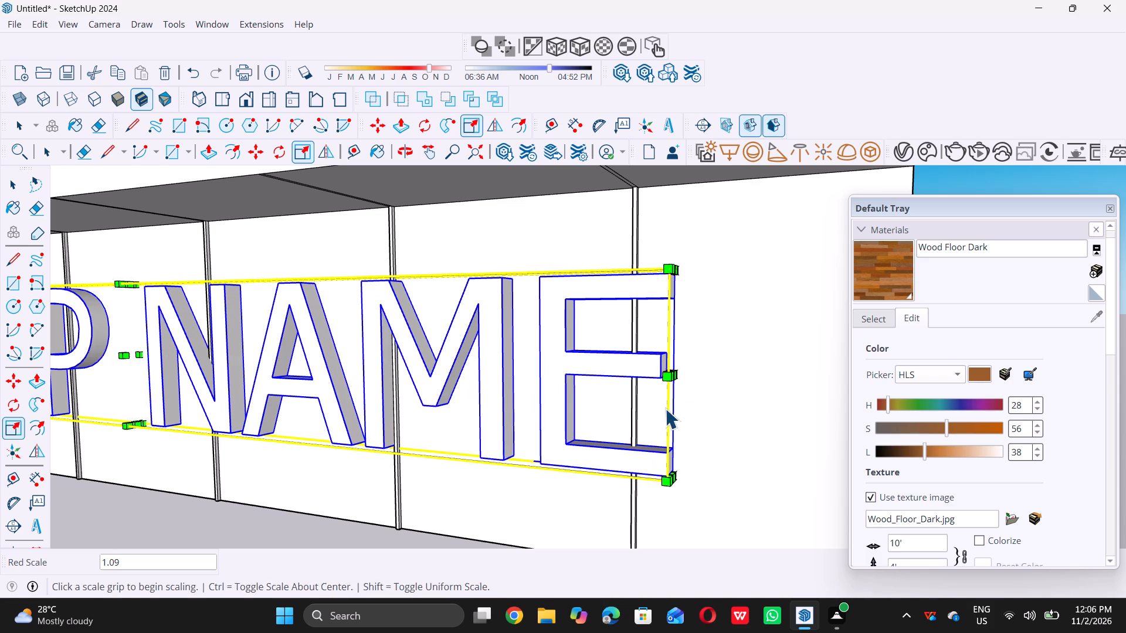
scroll(658, 410, down, 20)
triple_click(849, 409)
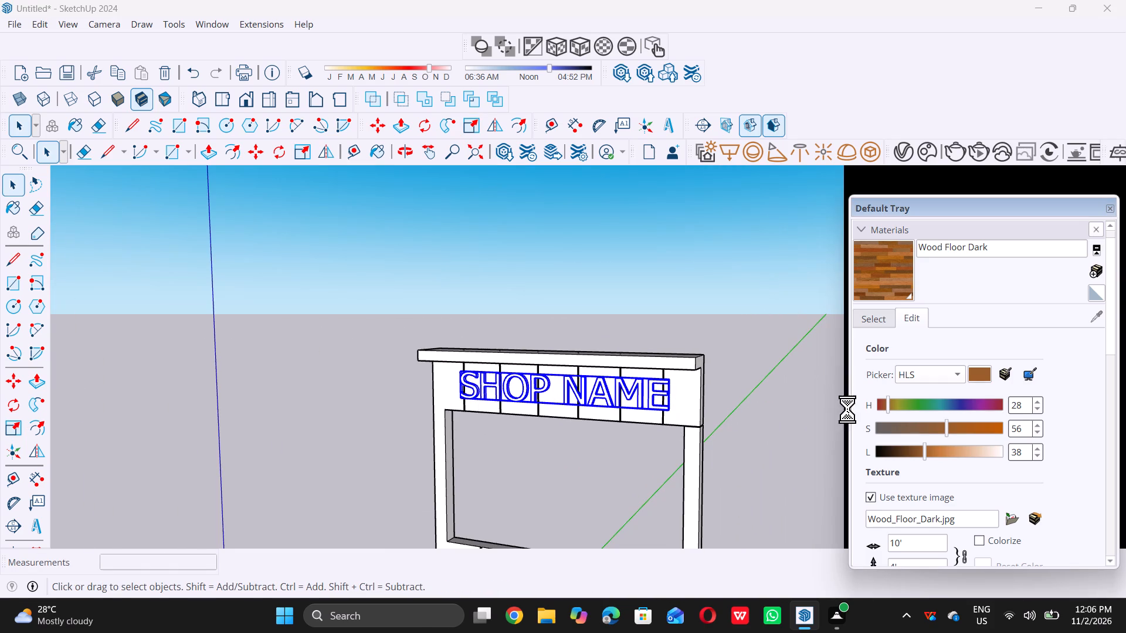
scroll(469, 351, down, 4)
key(space)
double_click(647, 372)
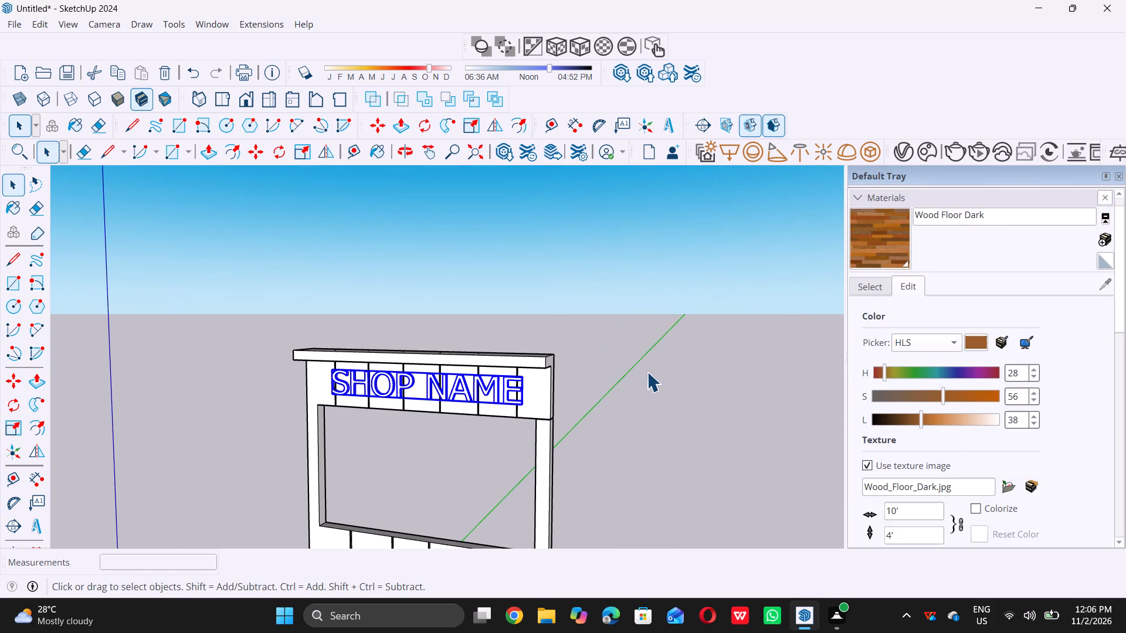
Examine the whole kiosk from the front, checking the upper and lower name signs.
scroll(642, 355, down, 18)
middle_drag(584, 426, 604, 427)
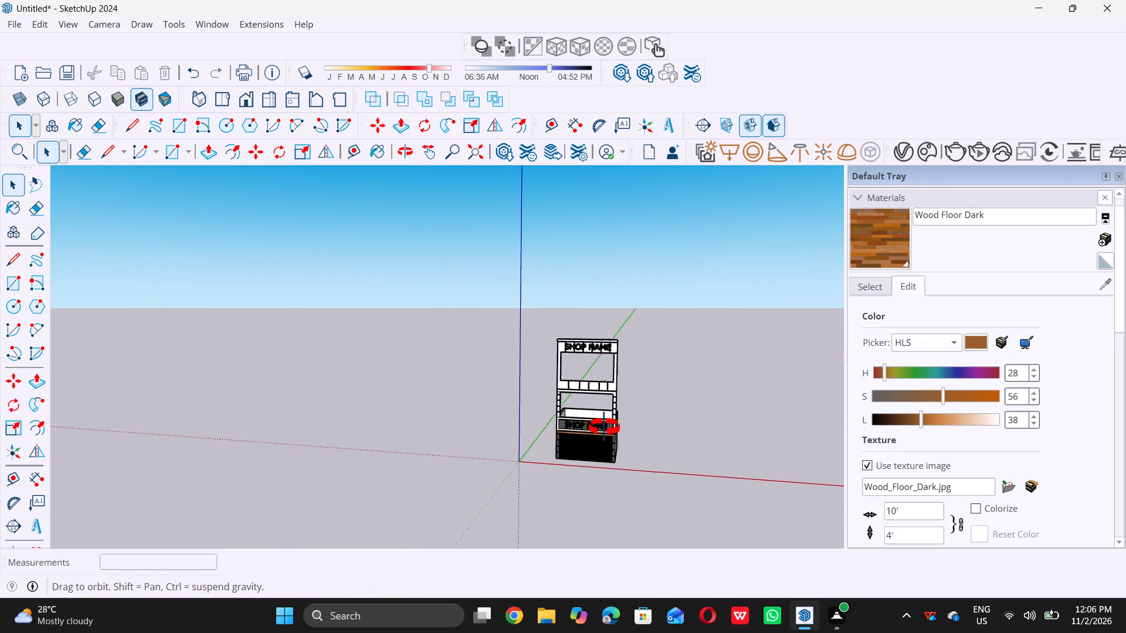
middle_drag(604, 427, 613, 426)
scroll(601, 406, up, 10)
scroll(595, 404, down, 5)
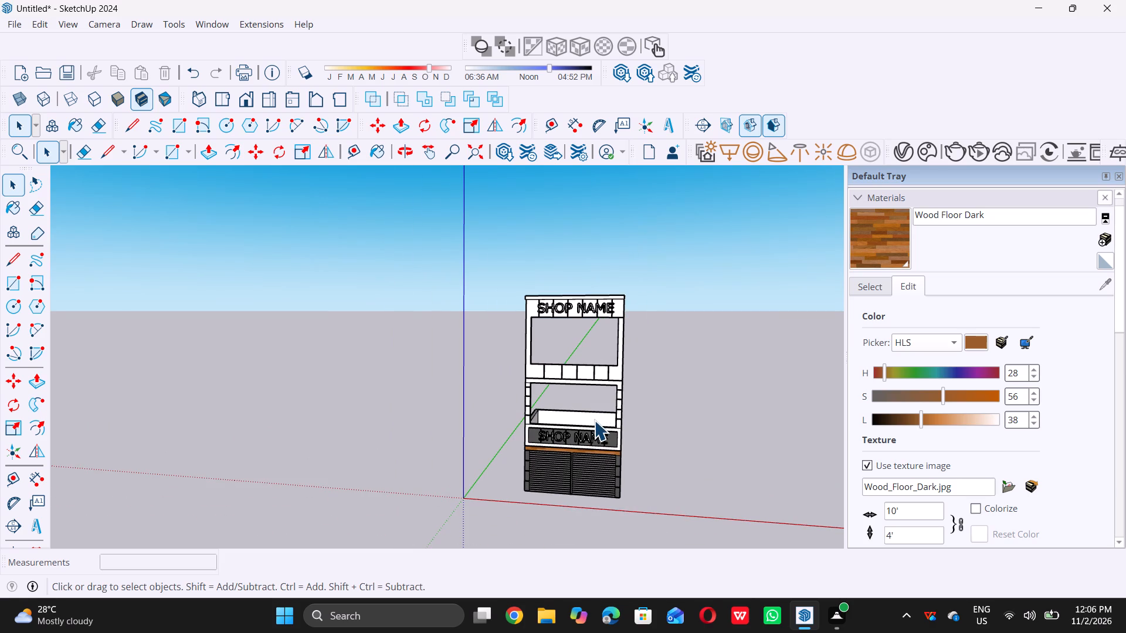
scroll(501, 315, down, 3)
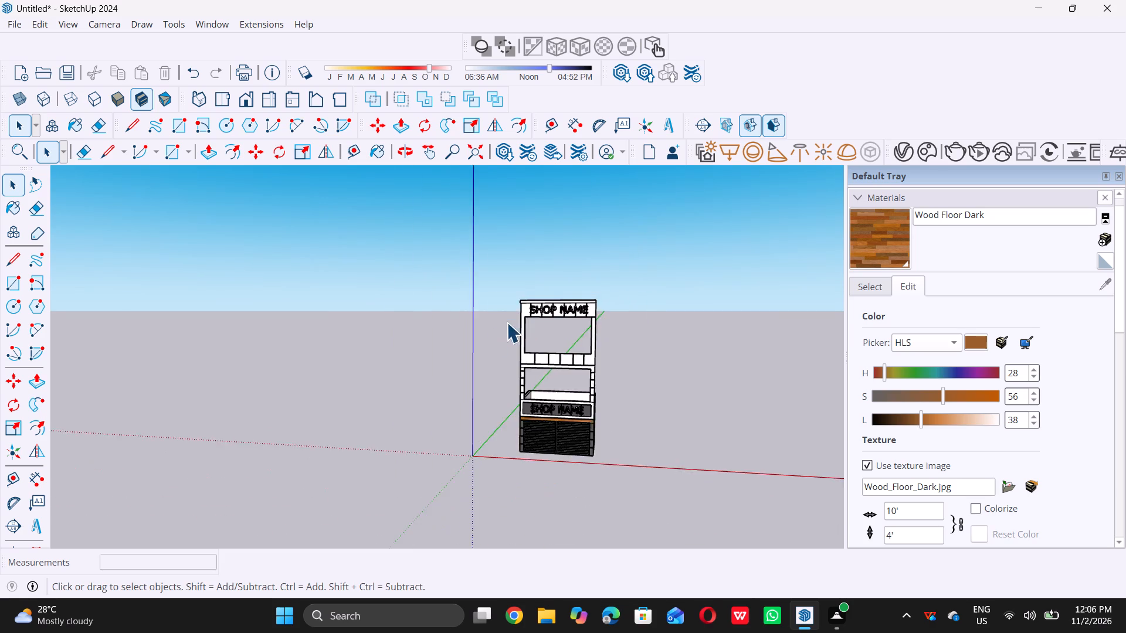
scroll(507, 322, down, 2)
middle_drag(509, 329, 566, 282)
scroll(529, 312, up, 11)
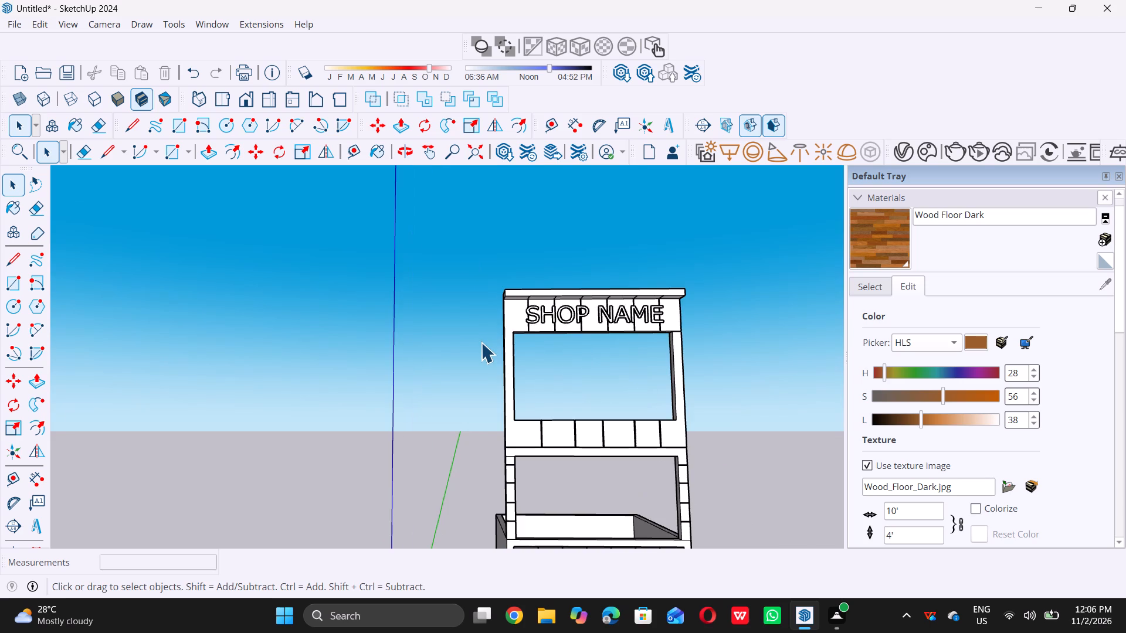
scroll(481, 342, down, 8)
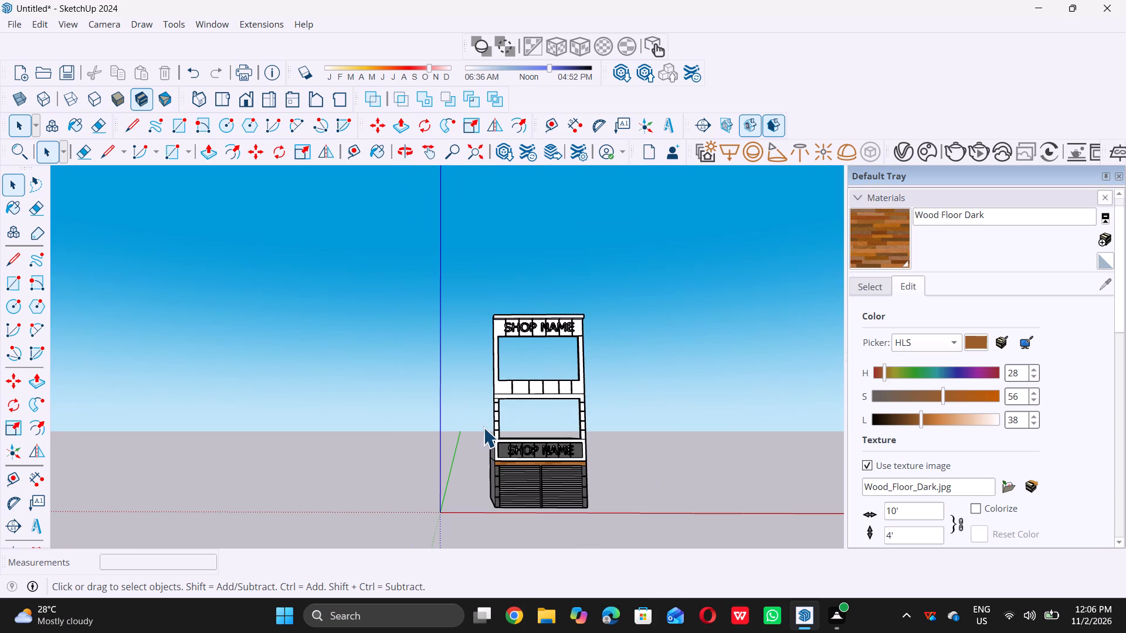
scroll(559, 411, up, 6)
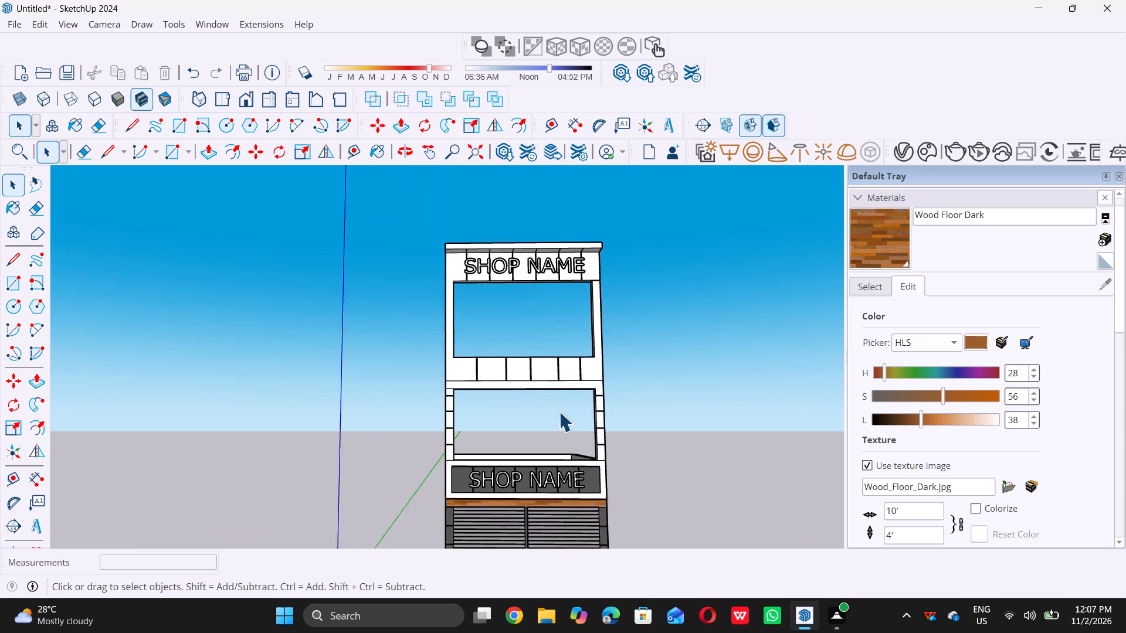
scroll(559, 411, up, 1)
Paint the horizontal beam below the middle grooved panel with Wood Floor Dark.
double_click(892, 239)
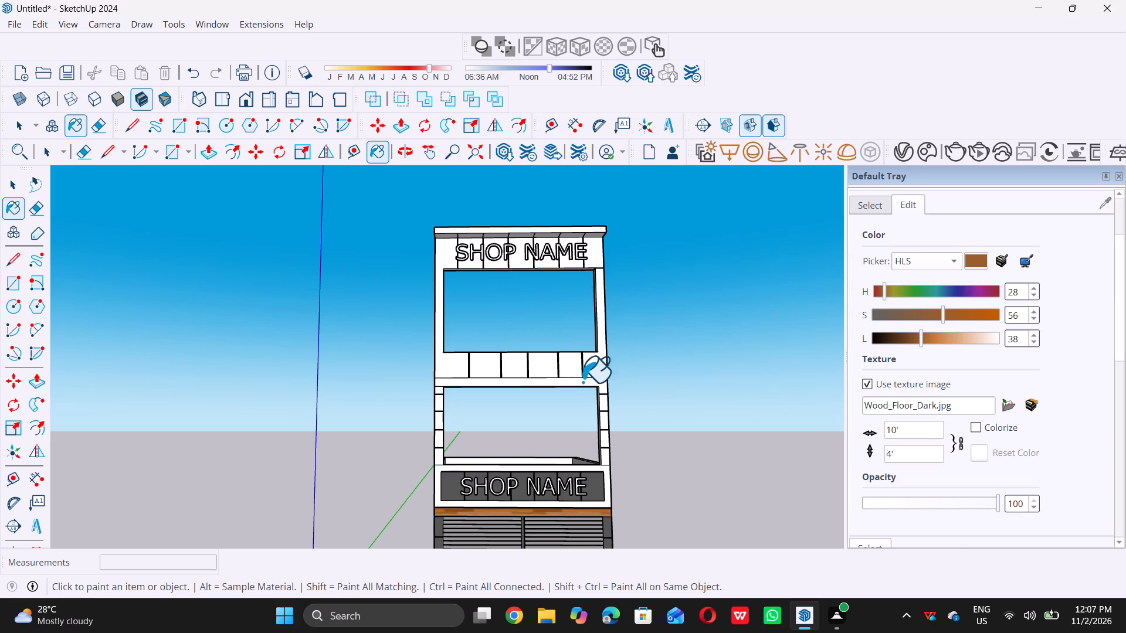
scroll(575, 373, up, 8)
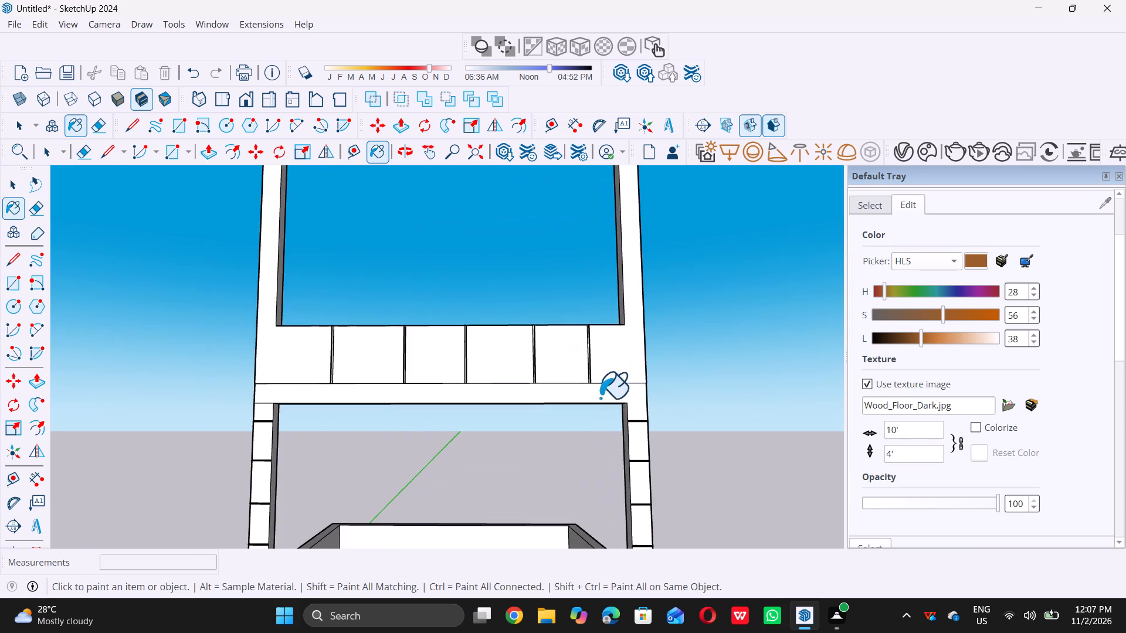
scroll(644, 420, up, 9)
double_click(638, 395)
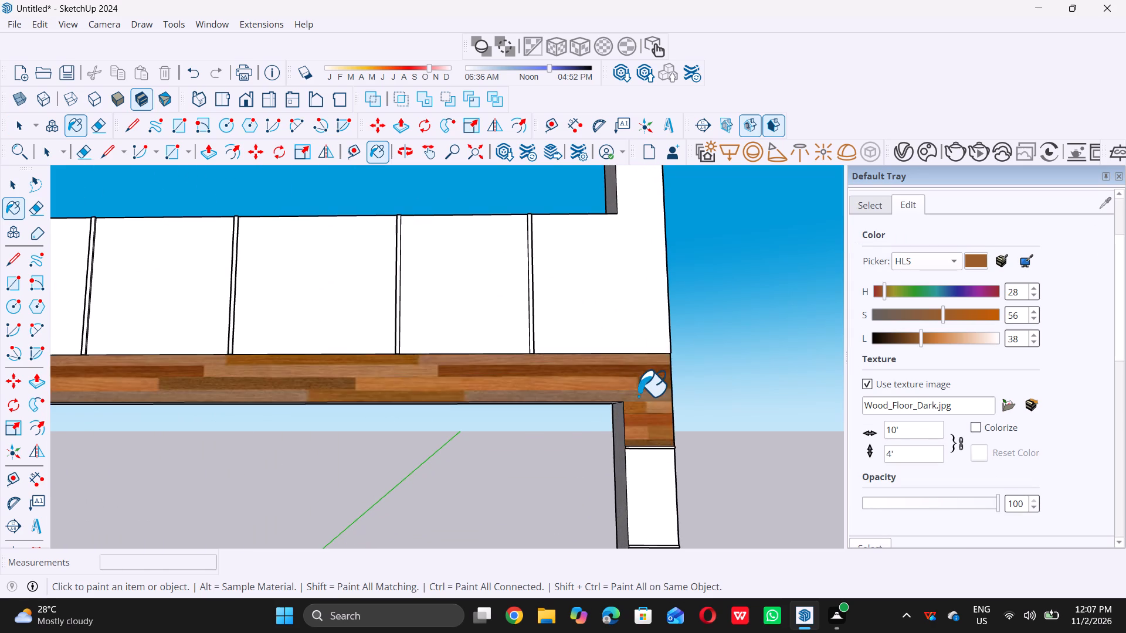
Paint the four remaining white blocks of the kiosk's right front post, above the counter, with Wood Floor Dark.
scroll(638, 396, down, 14)
scroll(647, 421, up, 8)
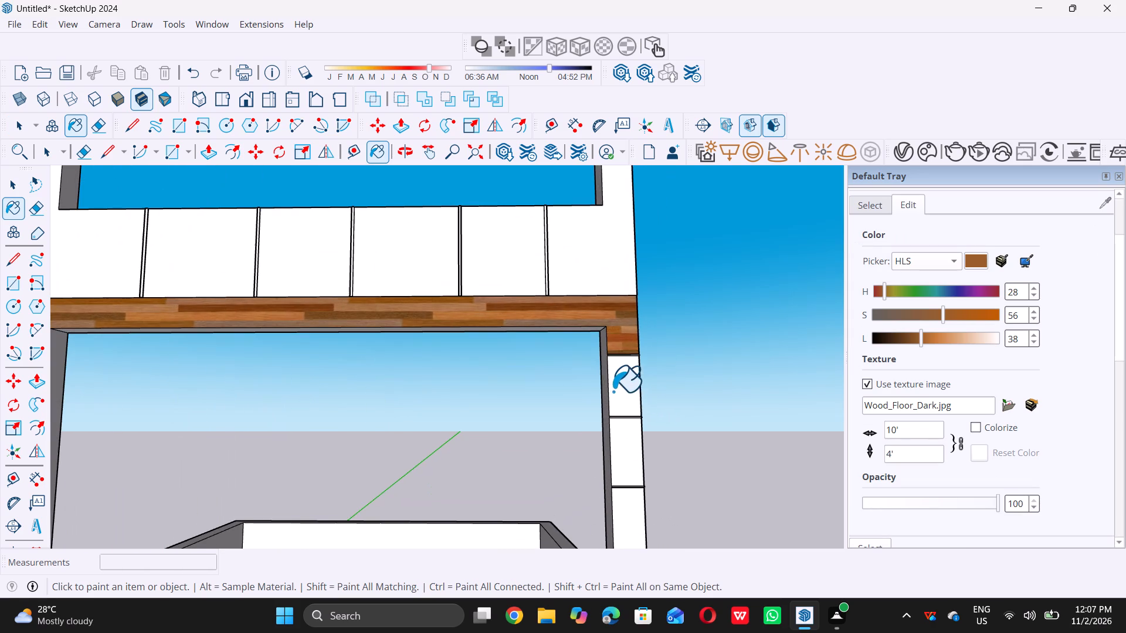
double_click(617, 389)
click(629, 444)
scroll(596, 384, down, 9)
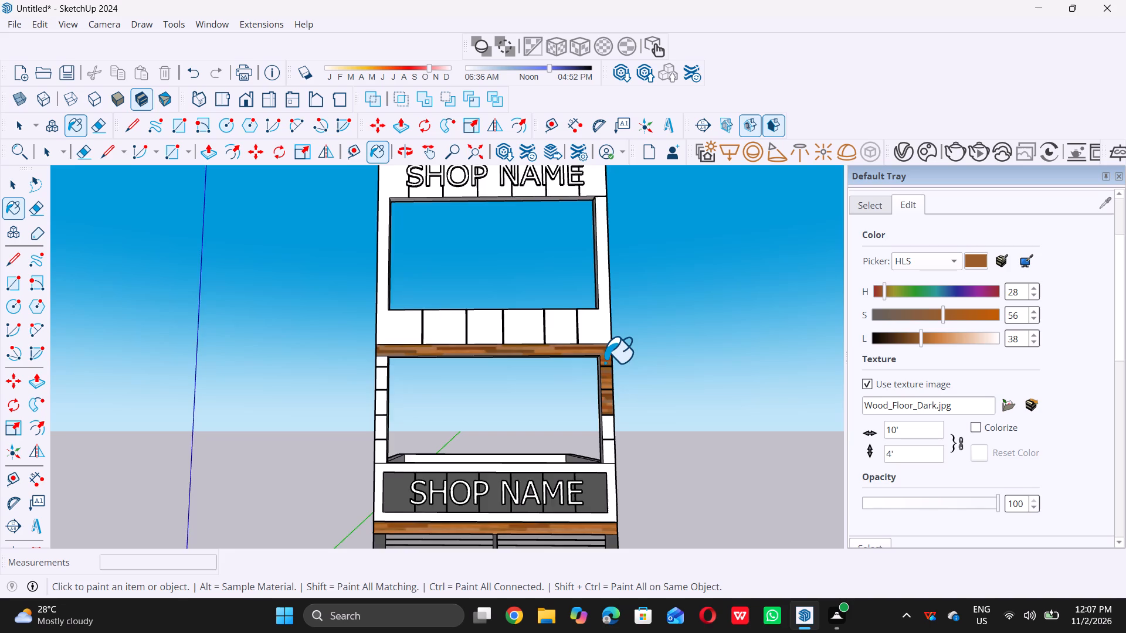
scroll(605, 362, down, 4)
scroll(619, 430, up, 11)
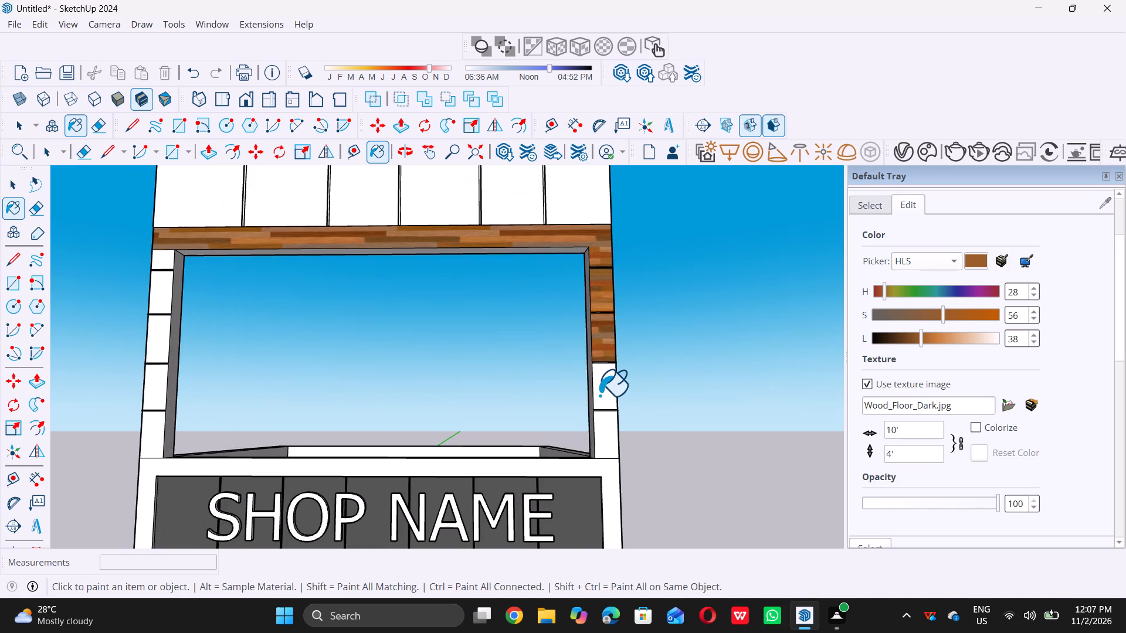
click(599, 395)
click(608, 430)
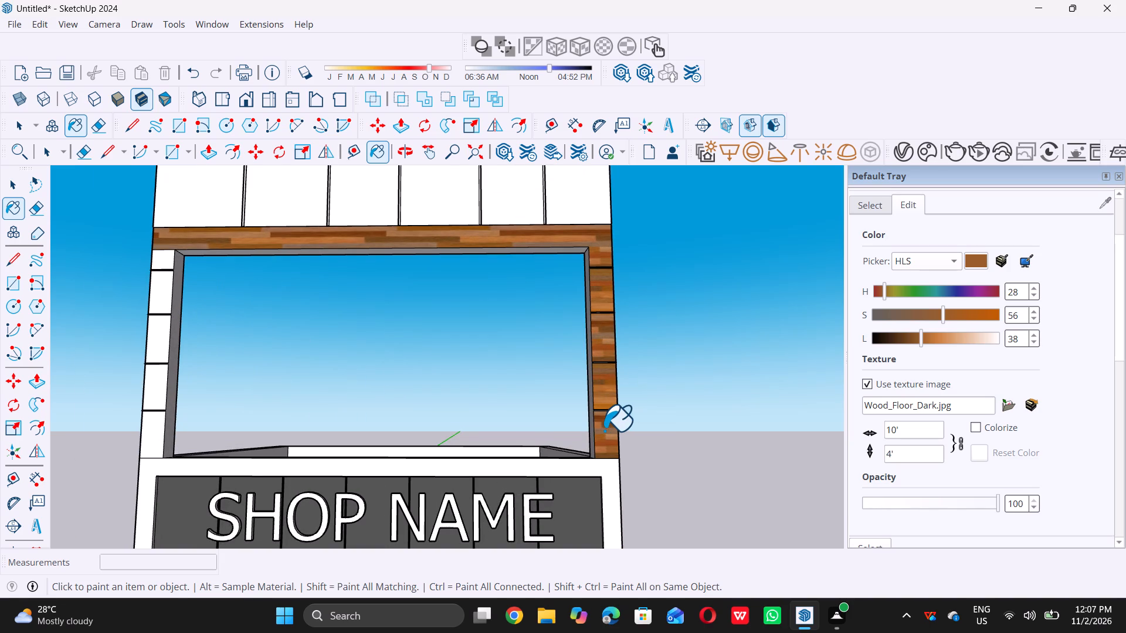
key(space)
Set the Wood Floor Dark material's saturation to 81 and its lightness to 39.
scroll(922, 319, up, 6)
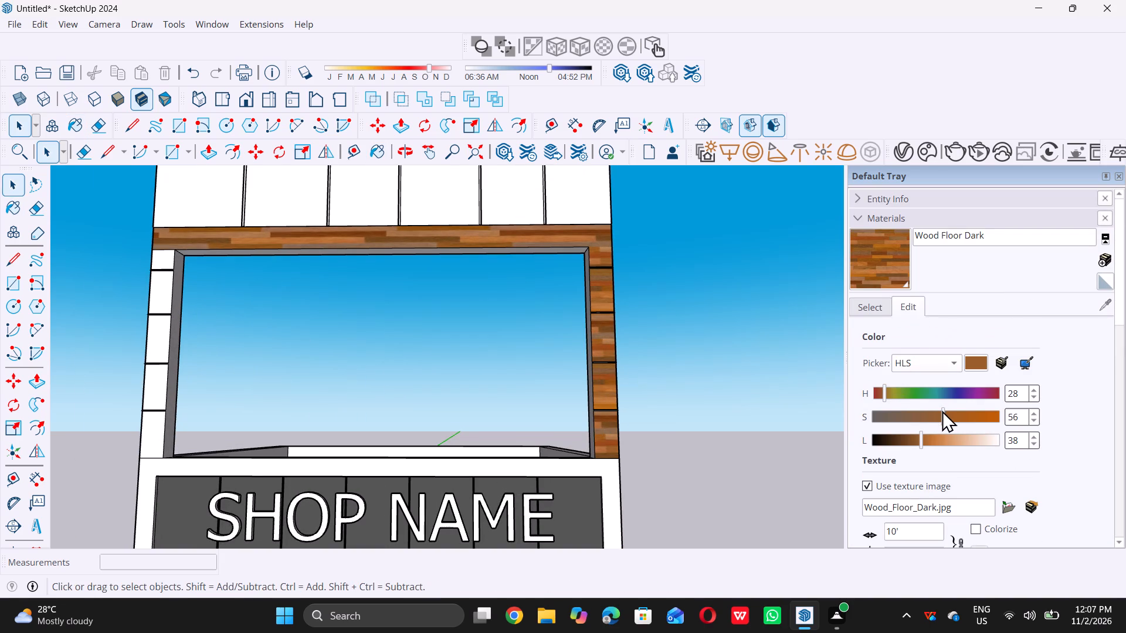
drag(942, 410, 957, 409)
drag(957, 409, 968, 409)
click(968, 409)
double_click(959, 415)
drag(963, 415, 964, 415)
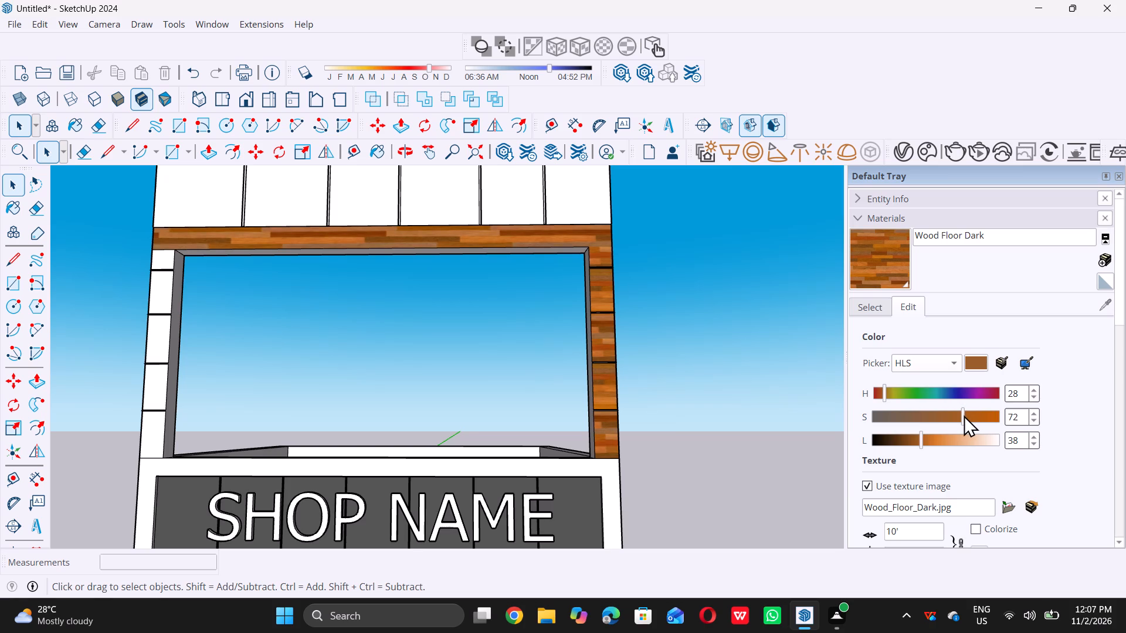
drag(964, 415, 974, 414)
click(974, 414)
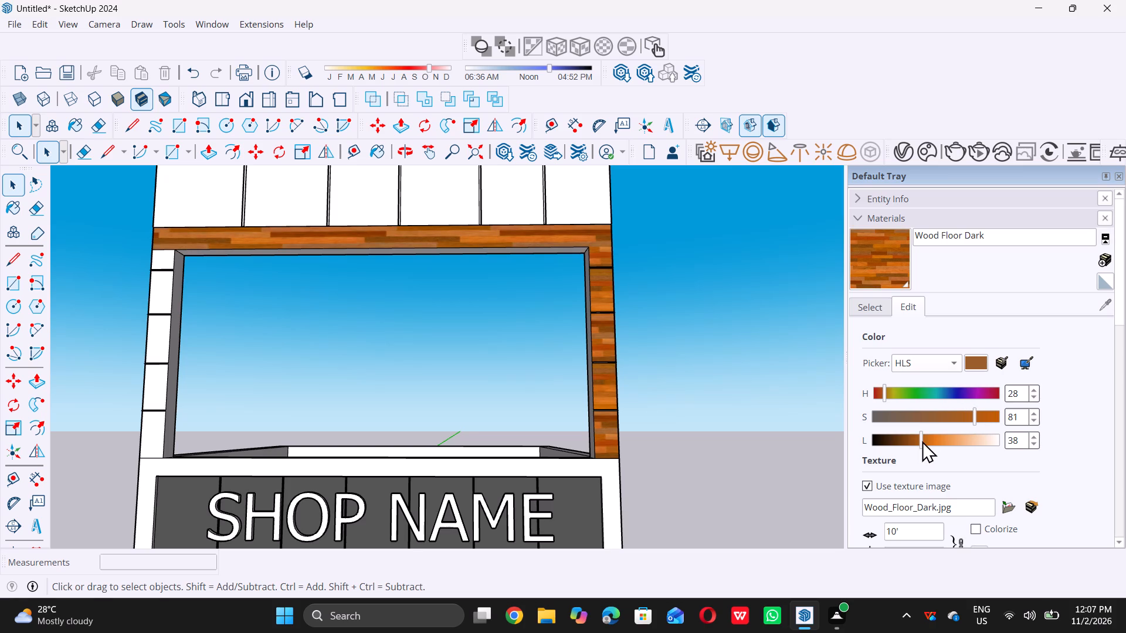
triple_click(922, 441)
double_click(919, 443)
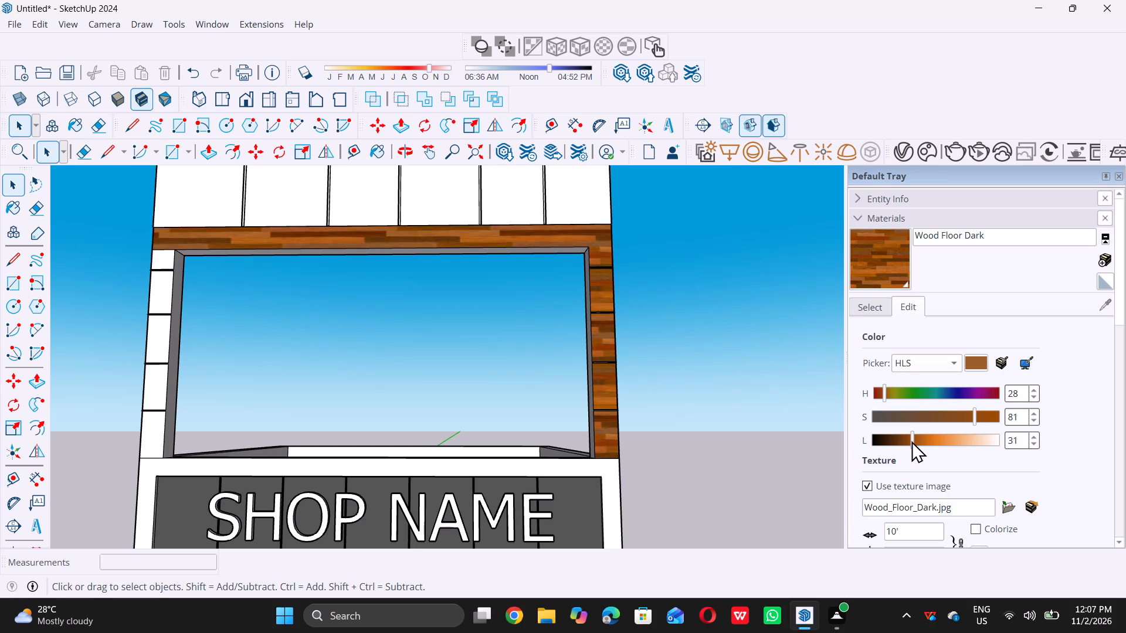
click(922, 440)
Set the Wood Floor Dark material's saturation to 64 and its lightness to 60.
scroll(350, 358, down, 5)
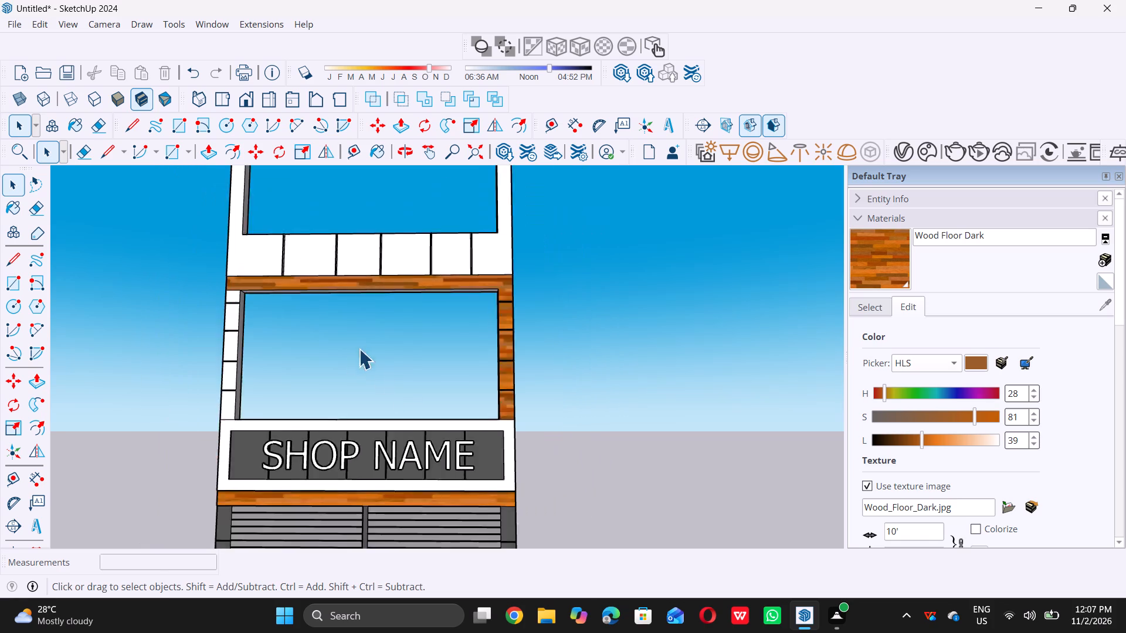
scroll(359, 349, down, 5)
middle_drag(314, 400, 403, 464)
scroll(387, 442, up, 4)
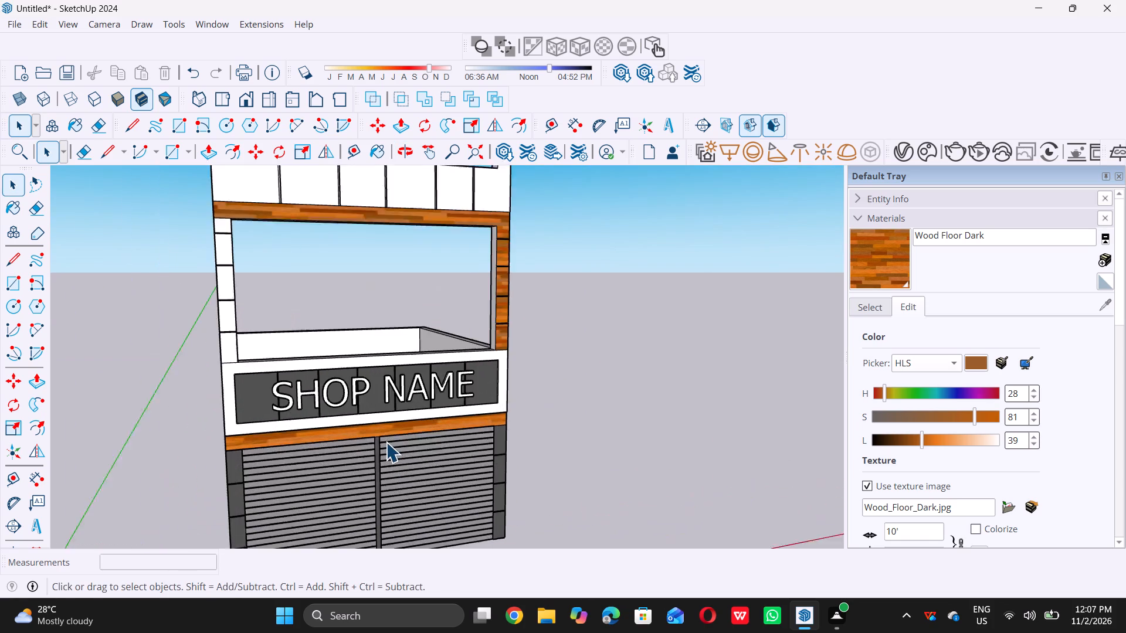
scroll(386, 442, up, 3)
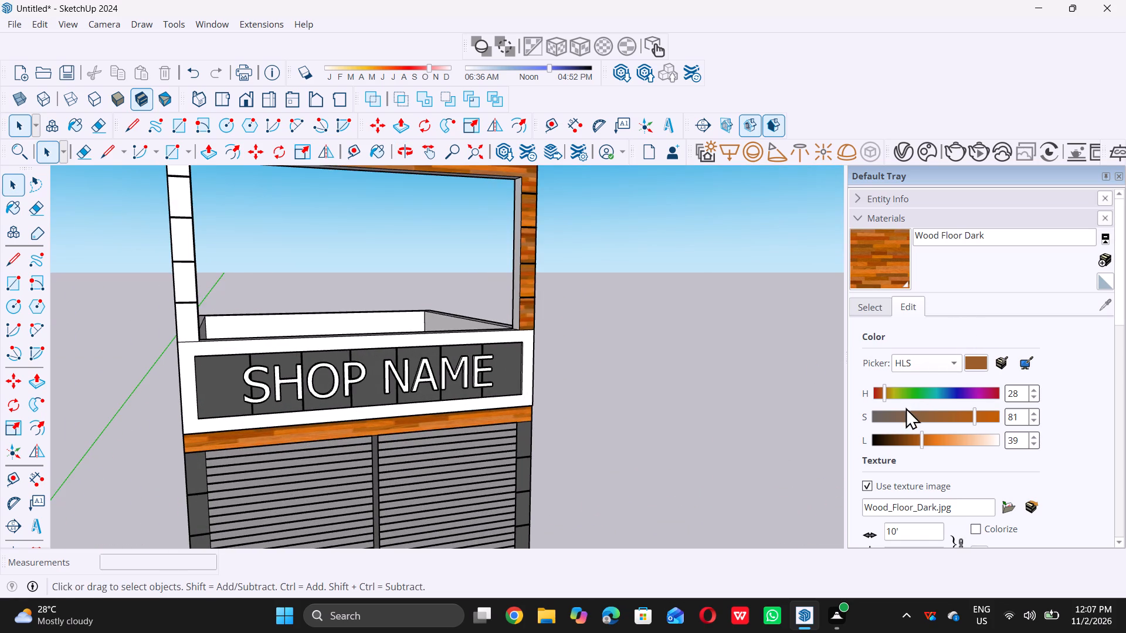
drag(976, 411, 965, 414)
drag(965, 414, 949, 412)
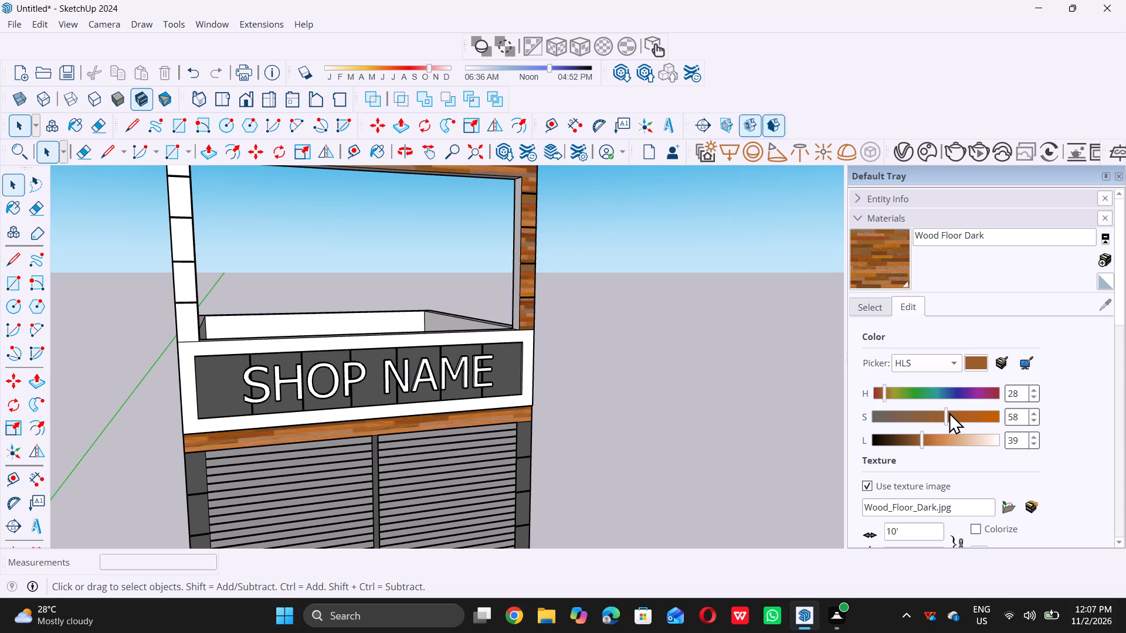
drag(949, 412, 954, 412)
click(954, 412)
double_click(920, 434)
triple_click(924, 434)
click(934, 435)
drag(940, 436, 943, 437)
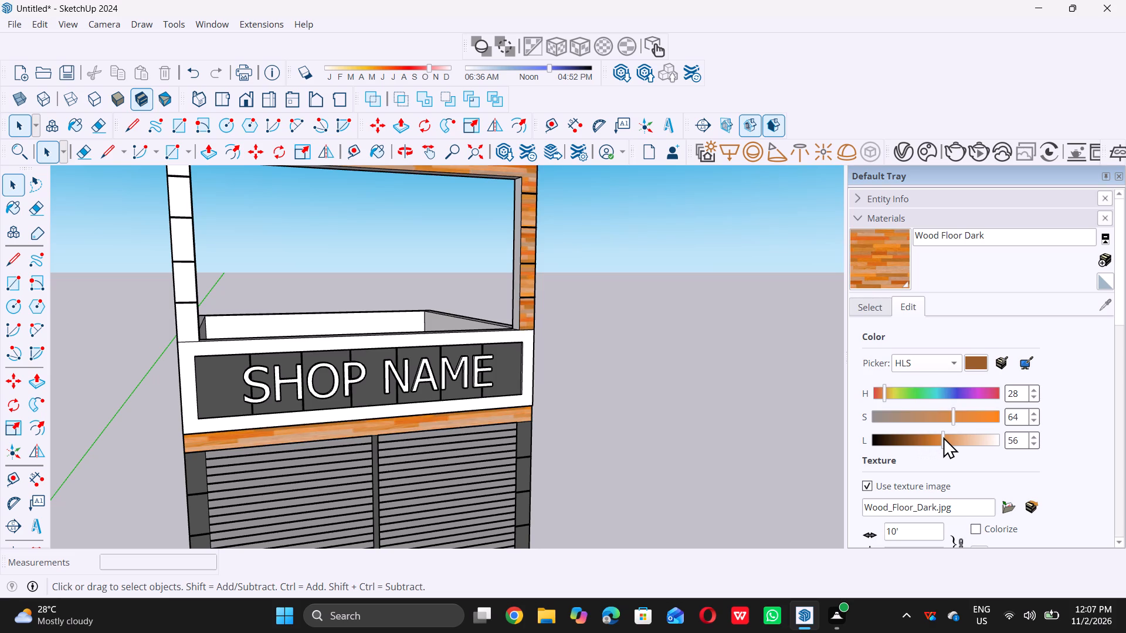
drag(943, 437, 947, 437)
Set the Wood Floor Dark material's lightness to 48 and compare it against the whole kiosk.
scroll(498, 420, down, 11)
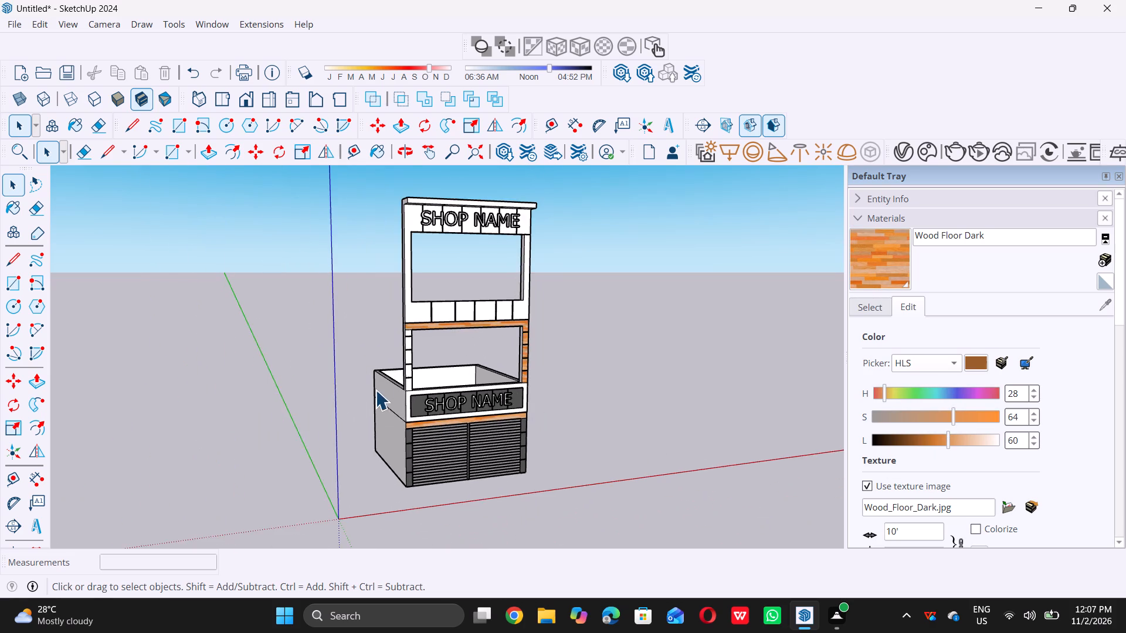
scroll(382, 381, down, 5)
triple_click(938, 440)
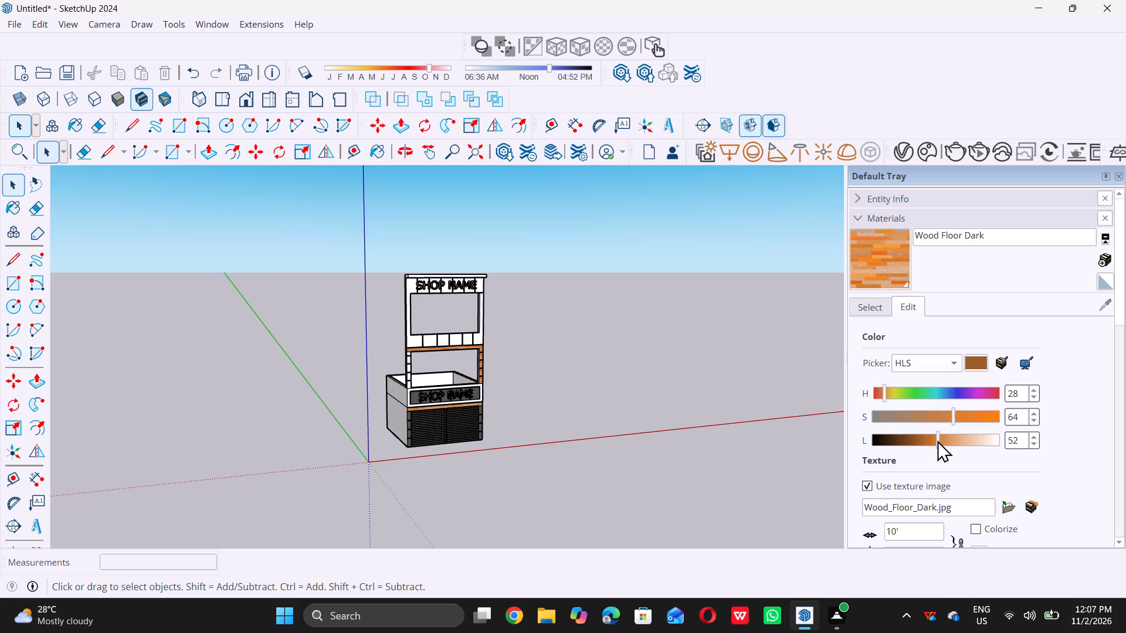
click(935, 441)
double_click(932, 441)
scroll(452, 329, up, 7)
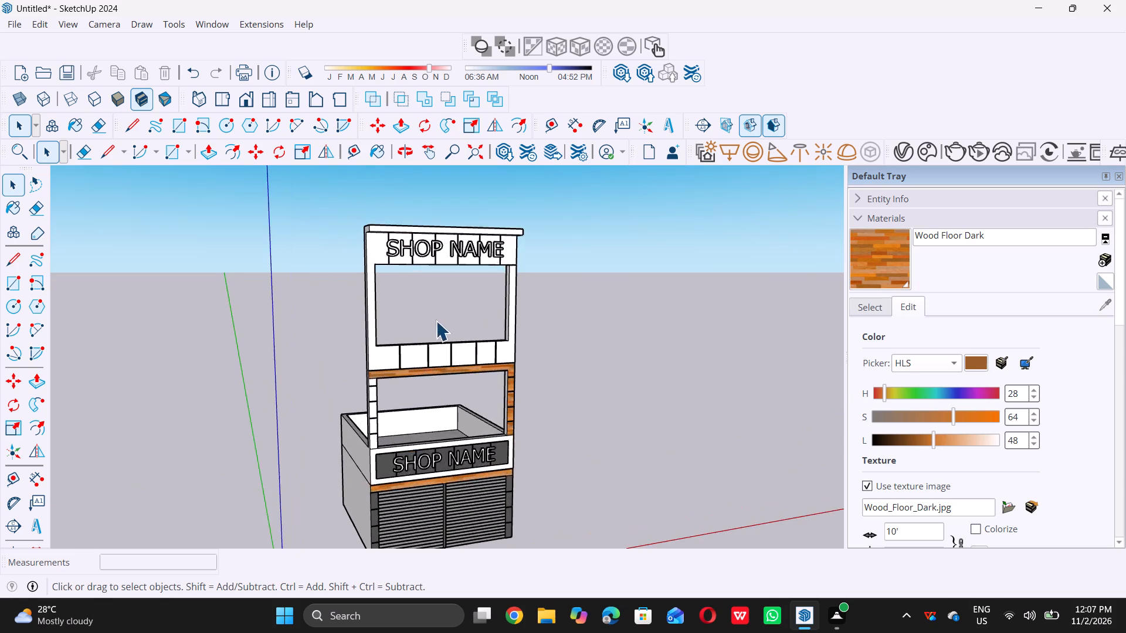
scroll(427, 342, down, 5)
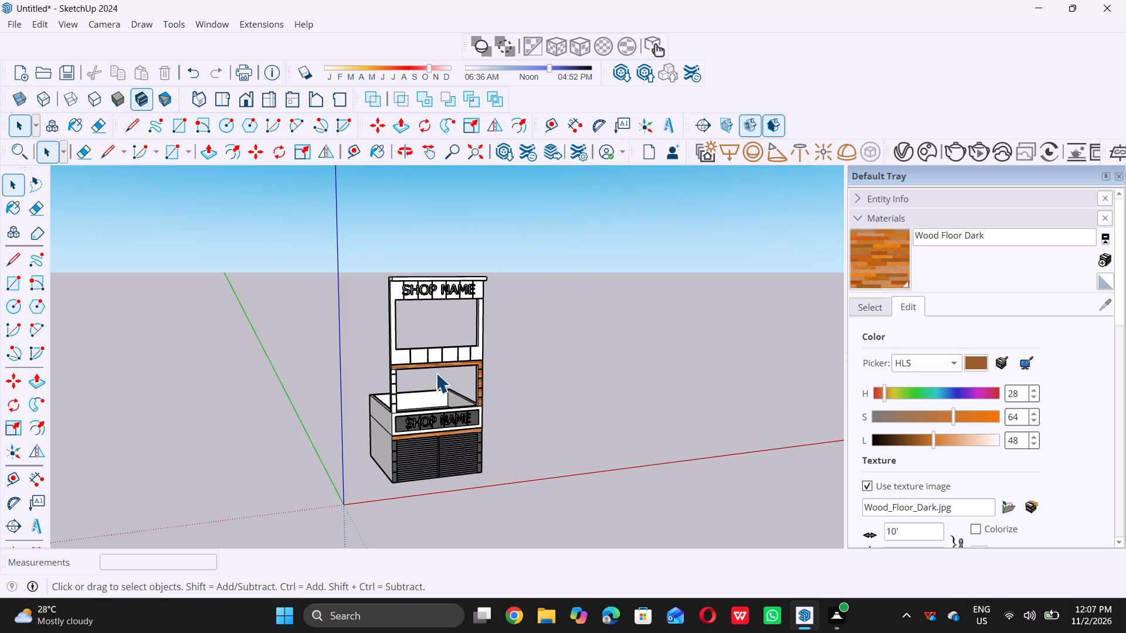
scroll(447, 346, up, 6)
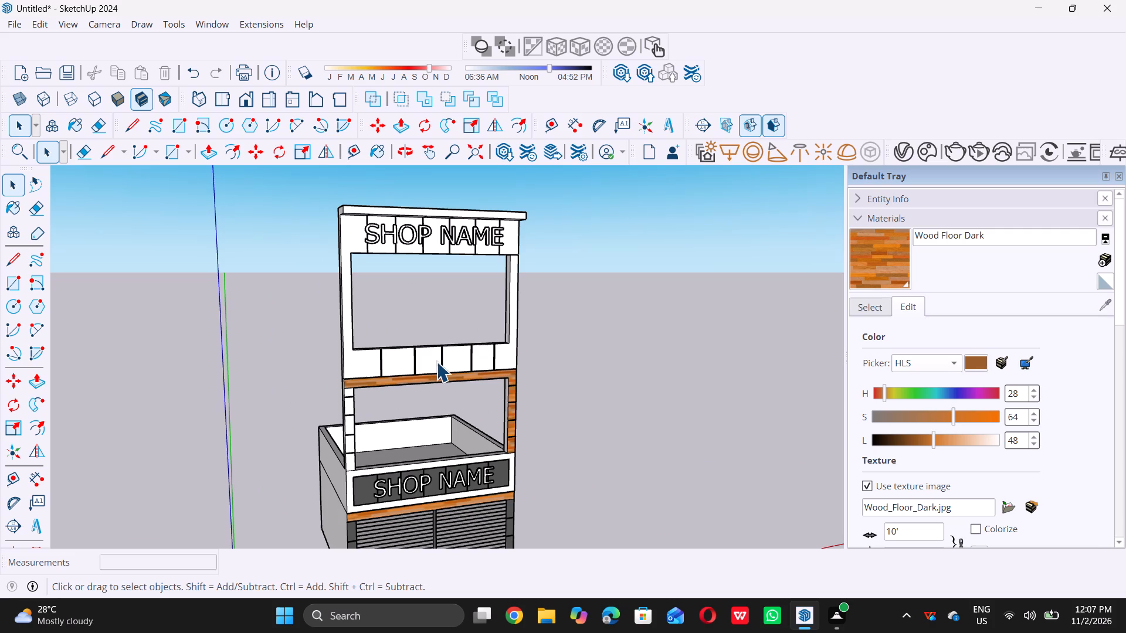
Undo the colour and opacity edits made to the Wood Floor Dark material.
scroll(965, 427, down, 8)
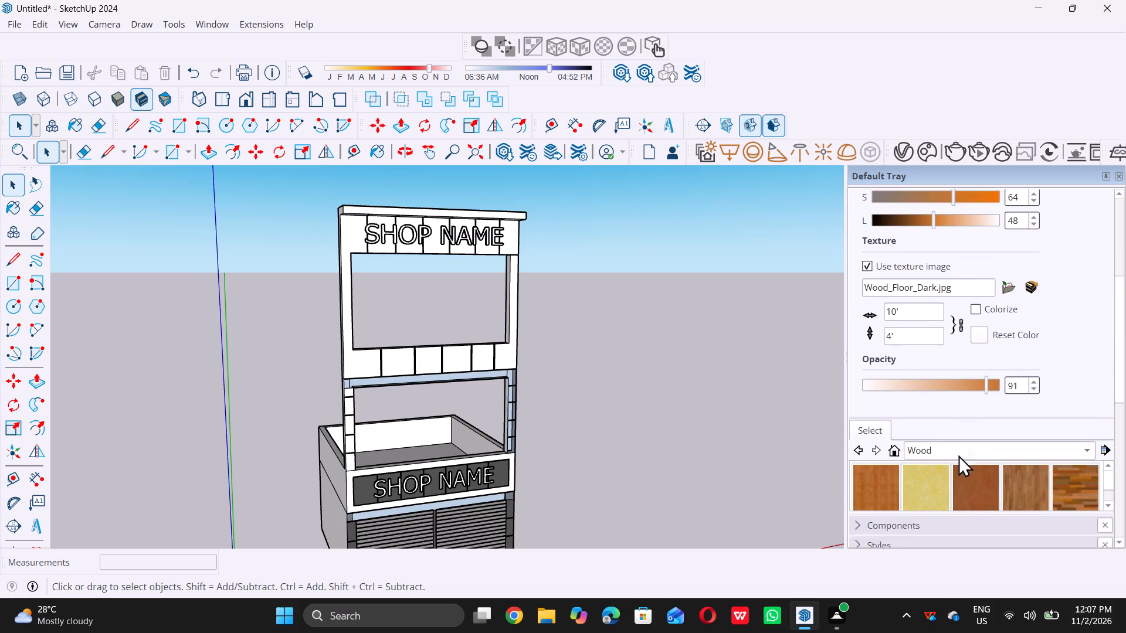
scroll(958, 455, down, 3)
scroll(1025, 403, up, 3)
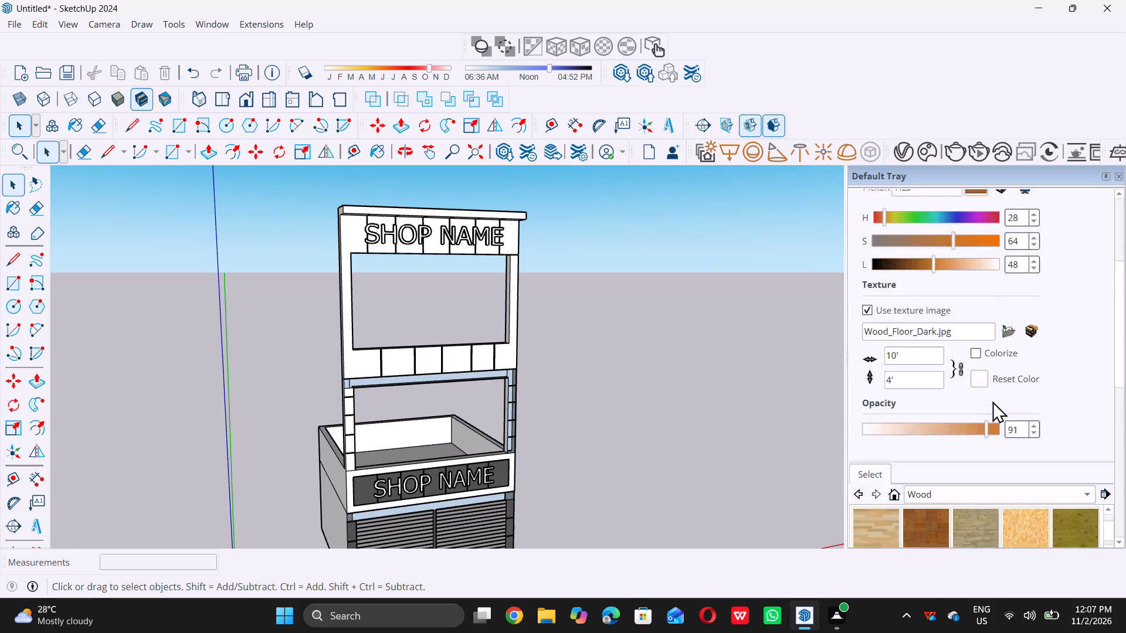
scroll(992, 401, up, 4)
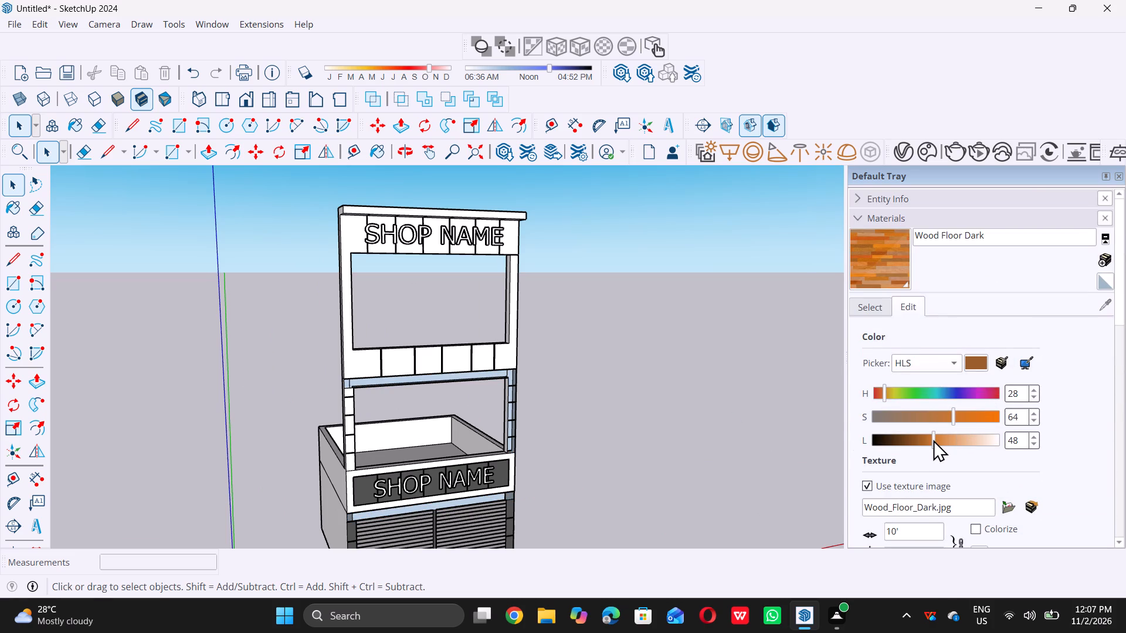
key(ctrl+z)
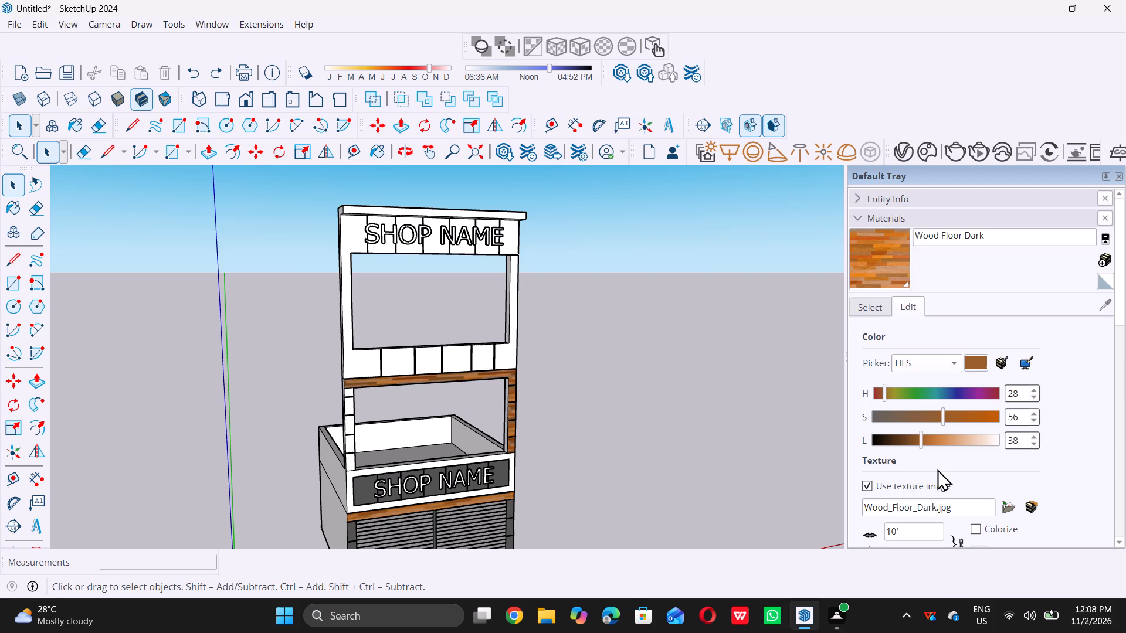
Choose the medium grey with lightness 50 from the Colors-Named material collection as the paint colour.
scroll(937, 469, down, 6)
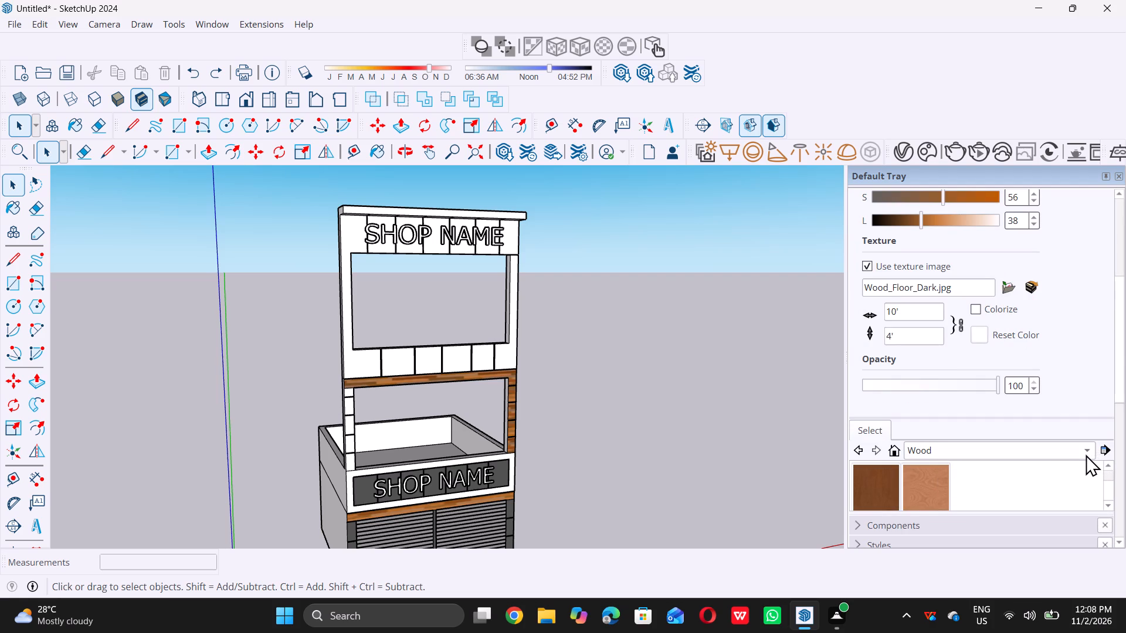
double_click(1085, 452)
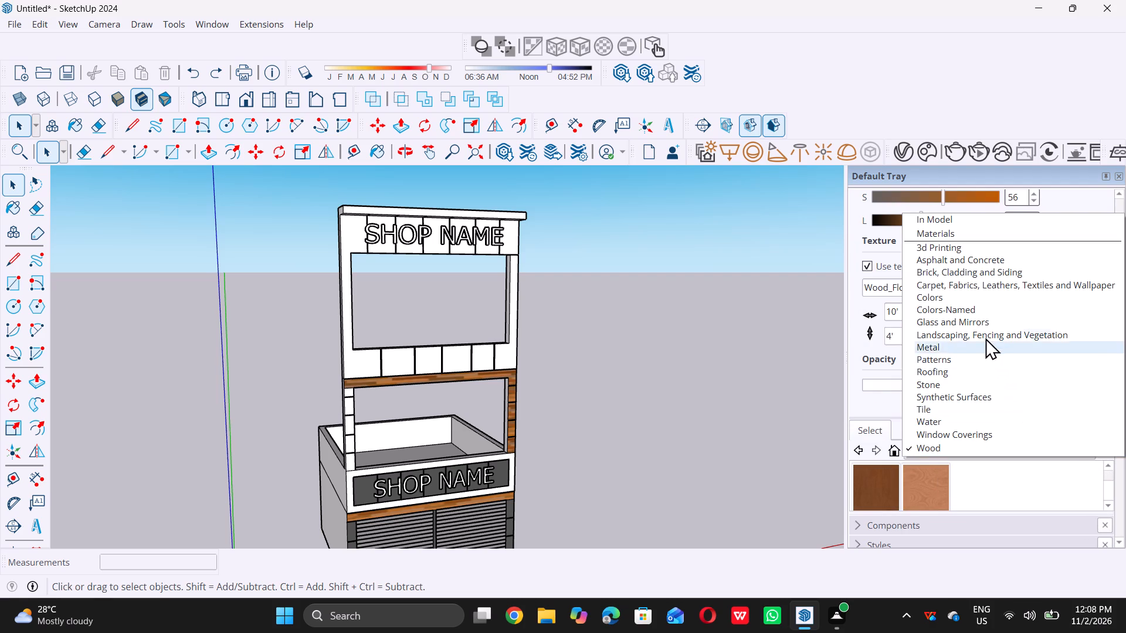
double_click(974, 311)
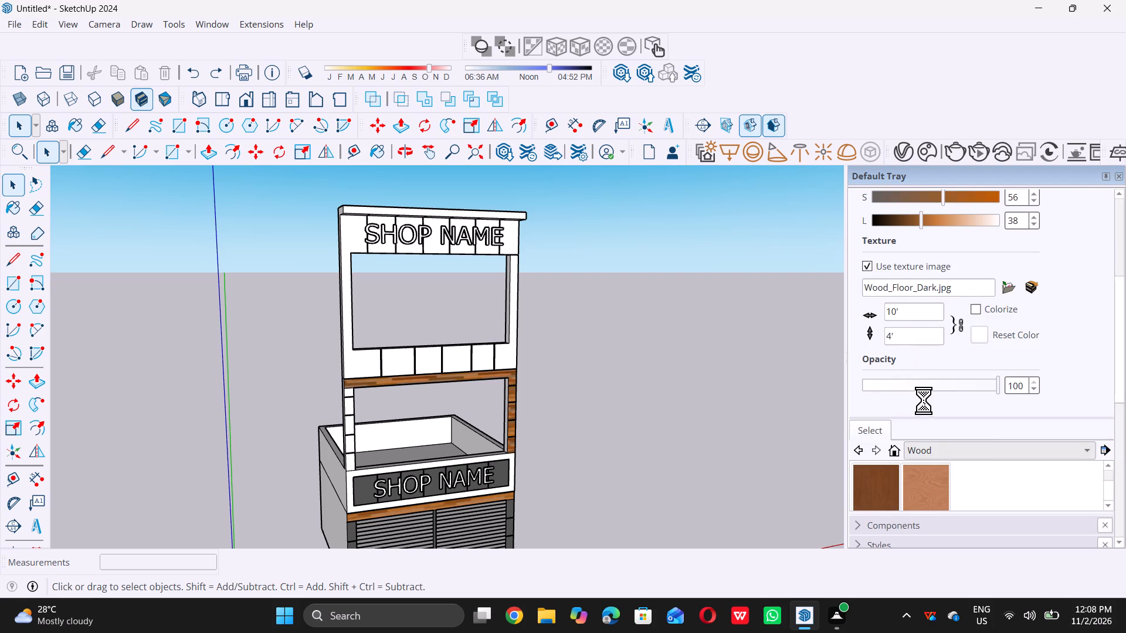
scroll(959, 424, down, 2)
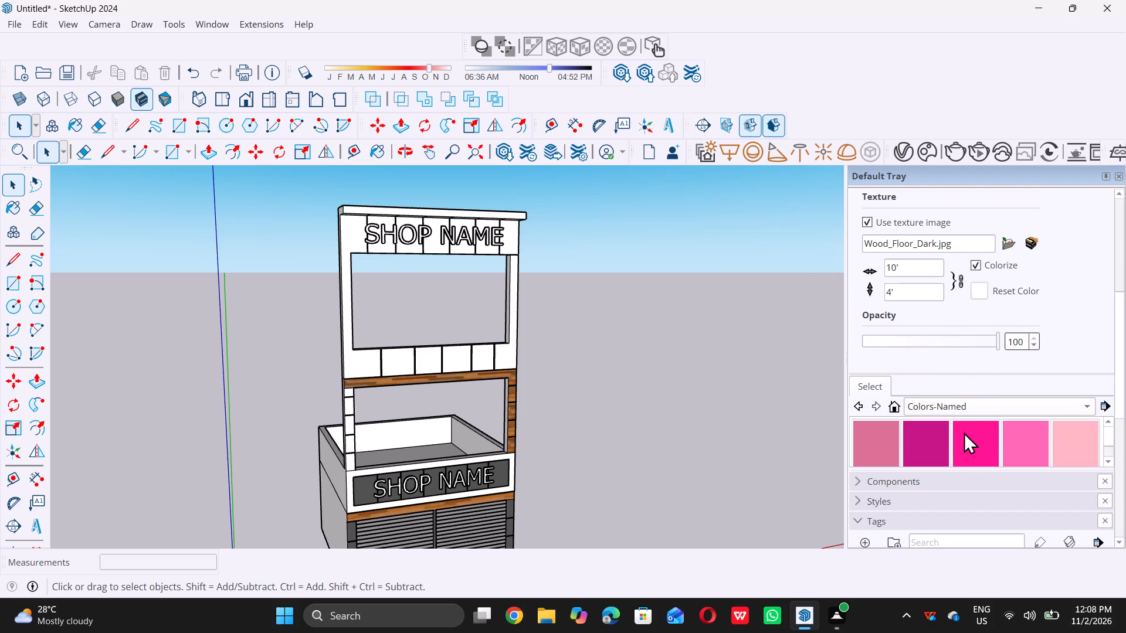
scroll(964, 432, down, 2)
scroll(969, 440, down, 20)
scroll(969, 440, down, 1)
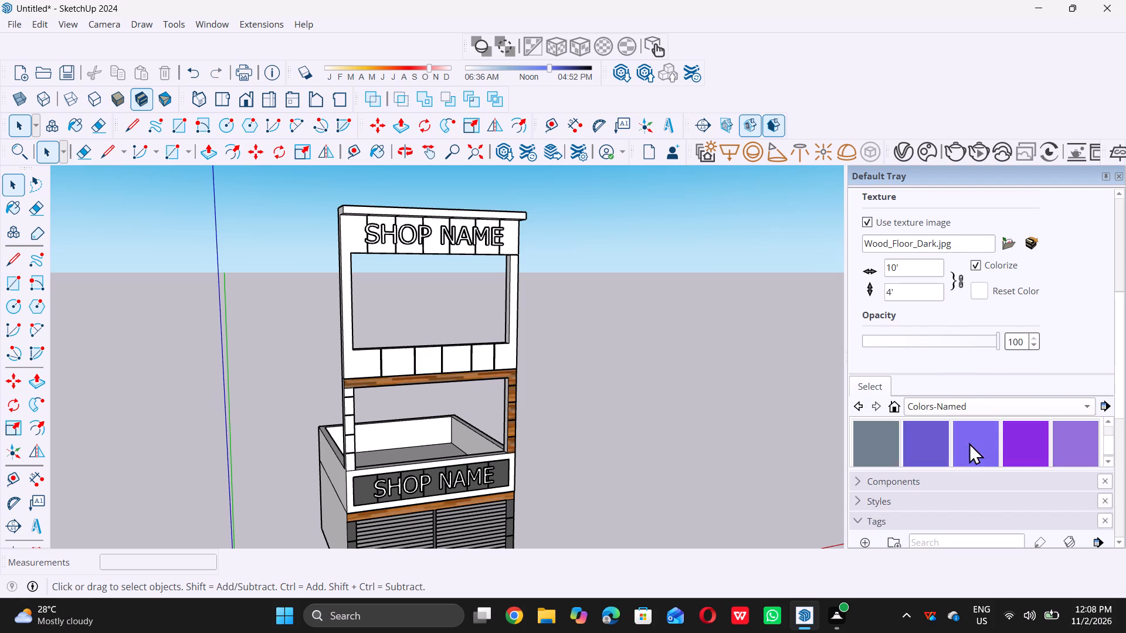
scroll(969, 443, down, 11)
scroll(971, 440, up, 1)
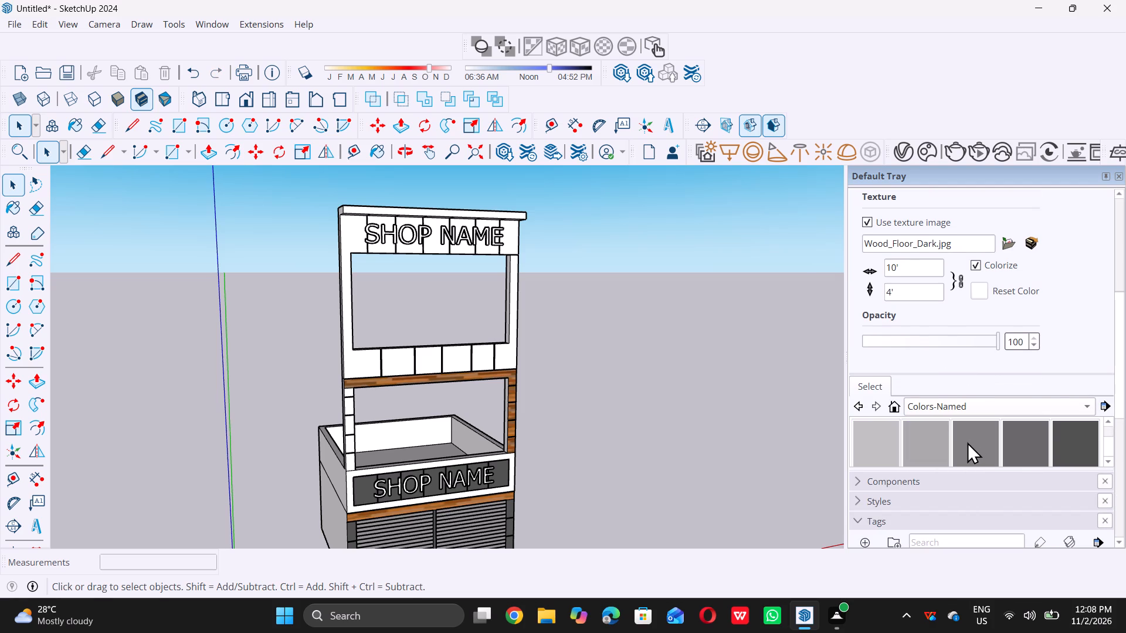
triple_click(975, 440)
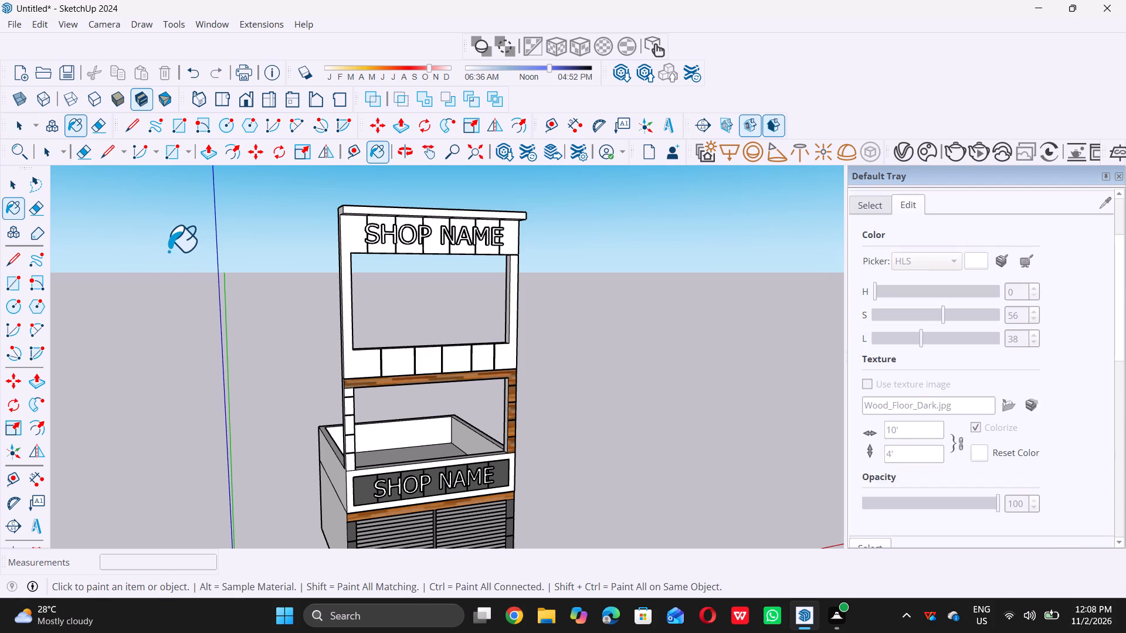
Paint the front panels of the kiosk's left post, between the counter and the wood beam, with the medium grey.
scroll(340, 354, down, 4)
scroll(349, 379, up, 2)
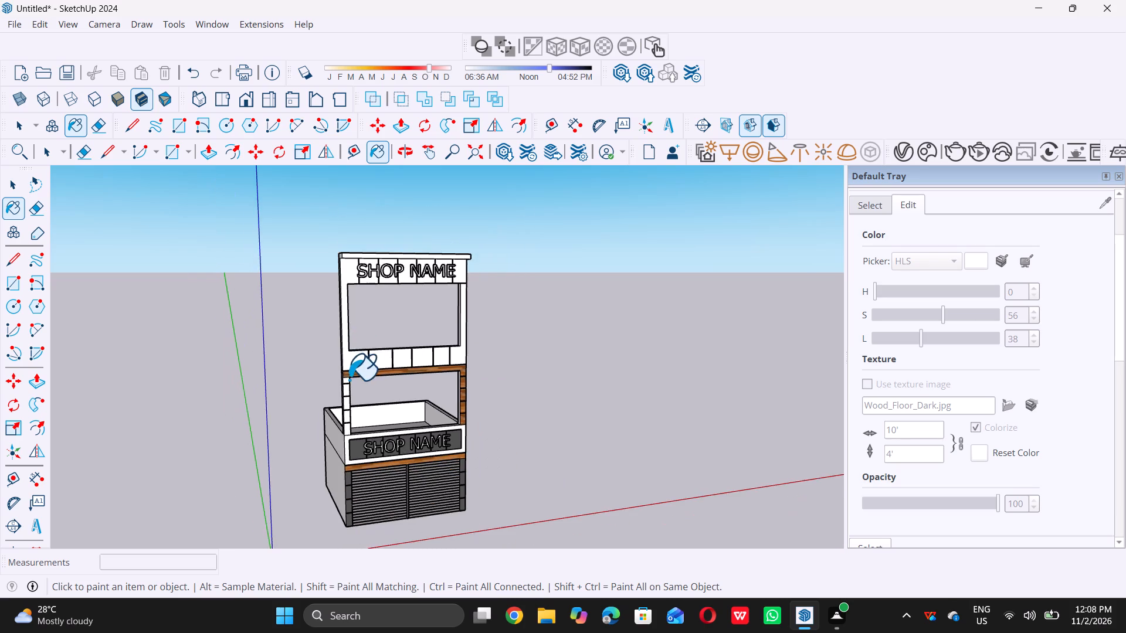
scroll(349, 379, up, 20)
scroll(349, 379, up, 1)
click(338, 356)
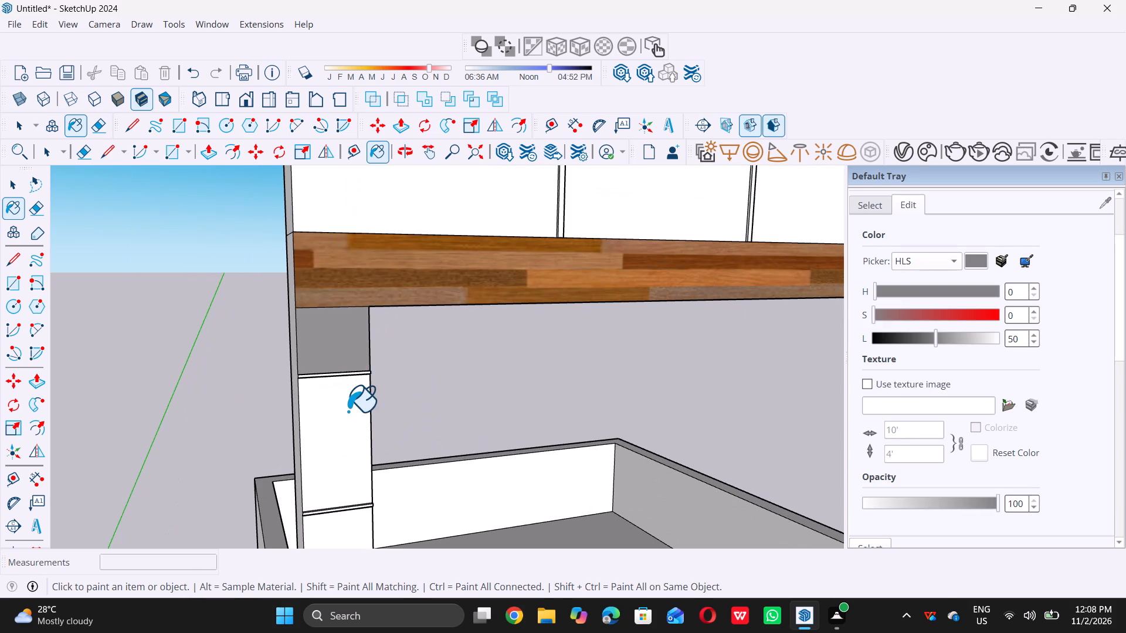
click(348, 413)
scroll(328, 350, down, 13)
scroll(348, 423, up, 7)
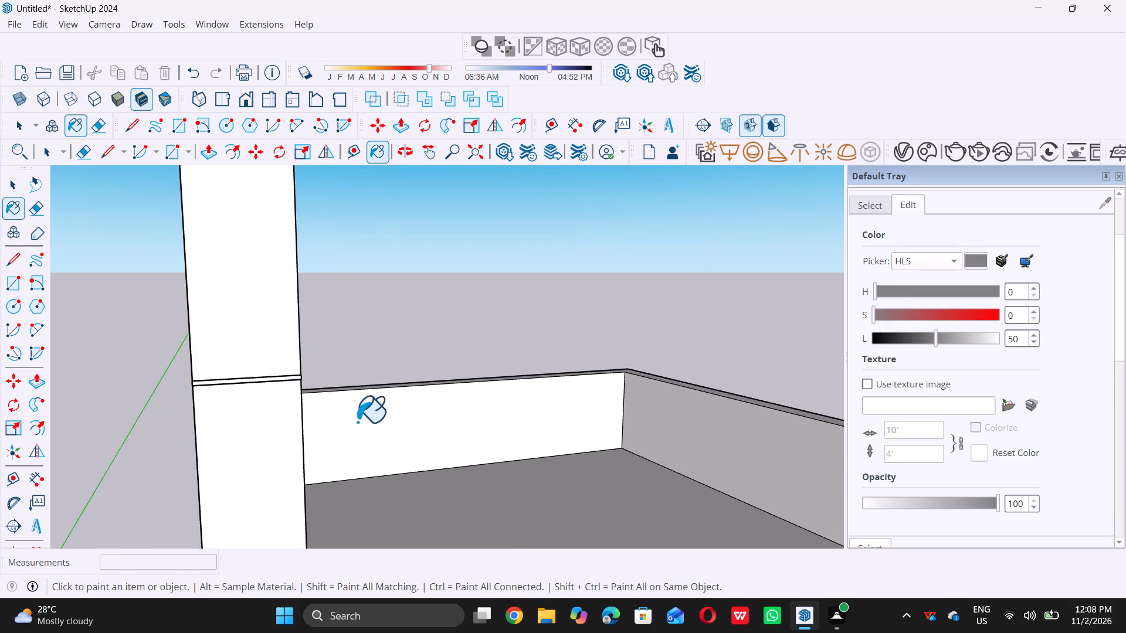
scroll(357, 421, up, 3)
scroll(316, 366, down, 7)
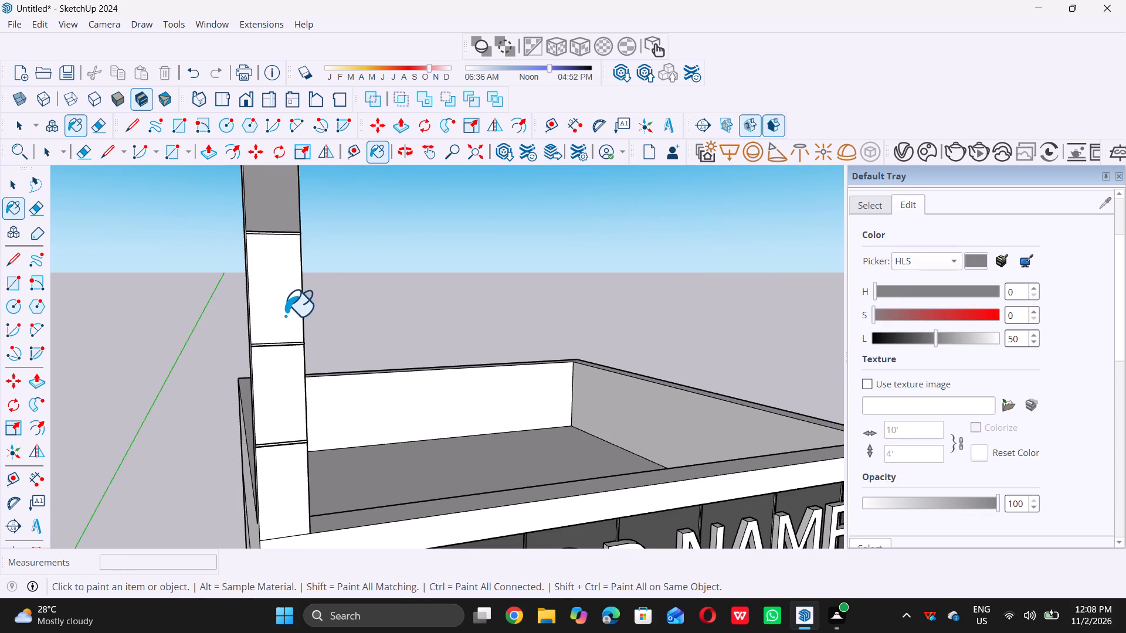
click(285, 315)
click(284, 384)
scroll(274, 341, down, 8)
scroll(287, 414, up, 5)
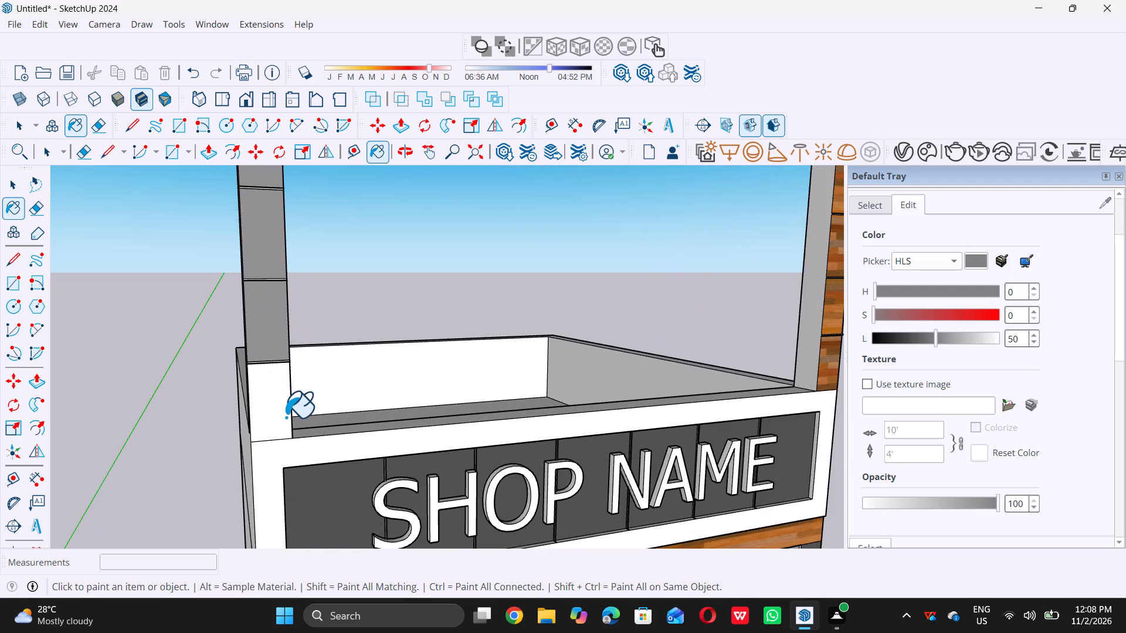
click(284, 416)
Paint the front of the upper frame and the row of panels just above the wood beam with the medium grey.
scroll(269, 408, down, 8)
scroll(325, 436, down, 3)
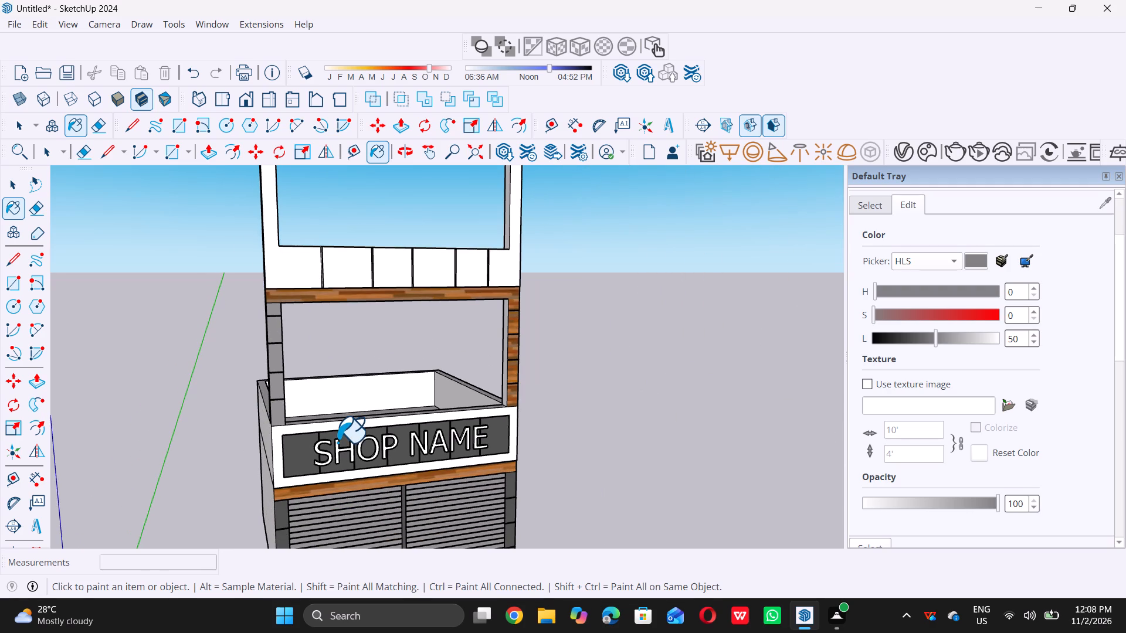
scroll(331, 416, down, 4)
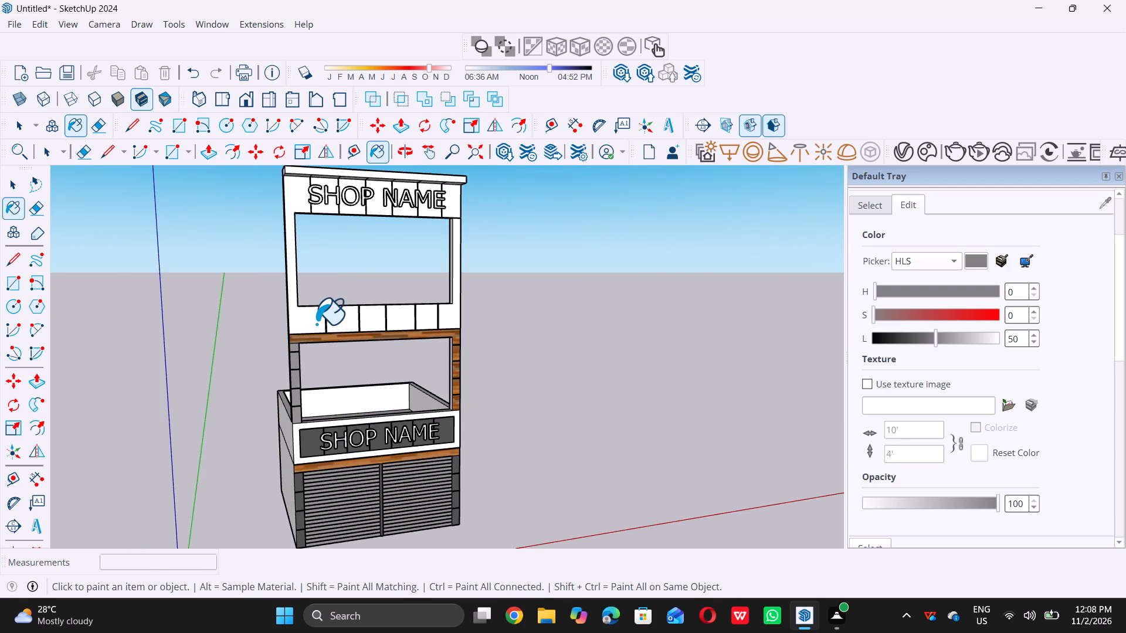
double_click(316, 322)
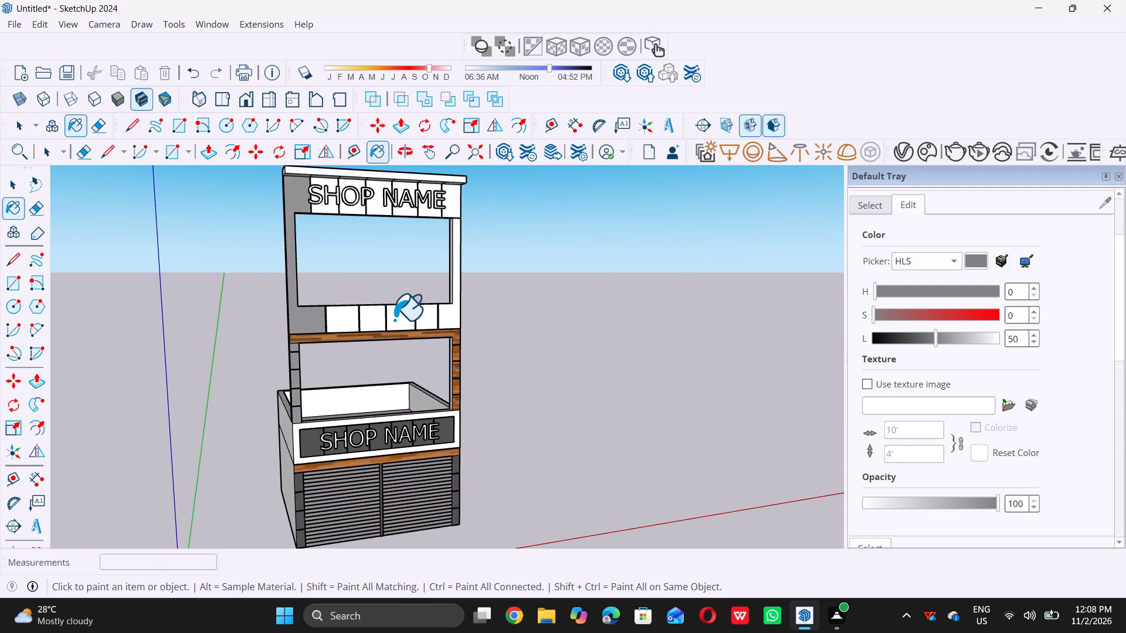
scroll(350, 312, up, 4)
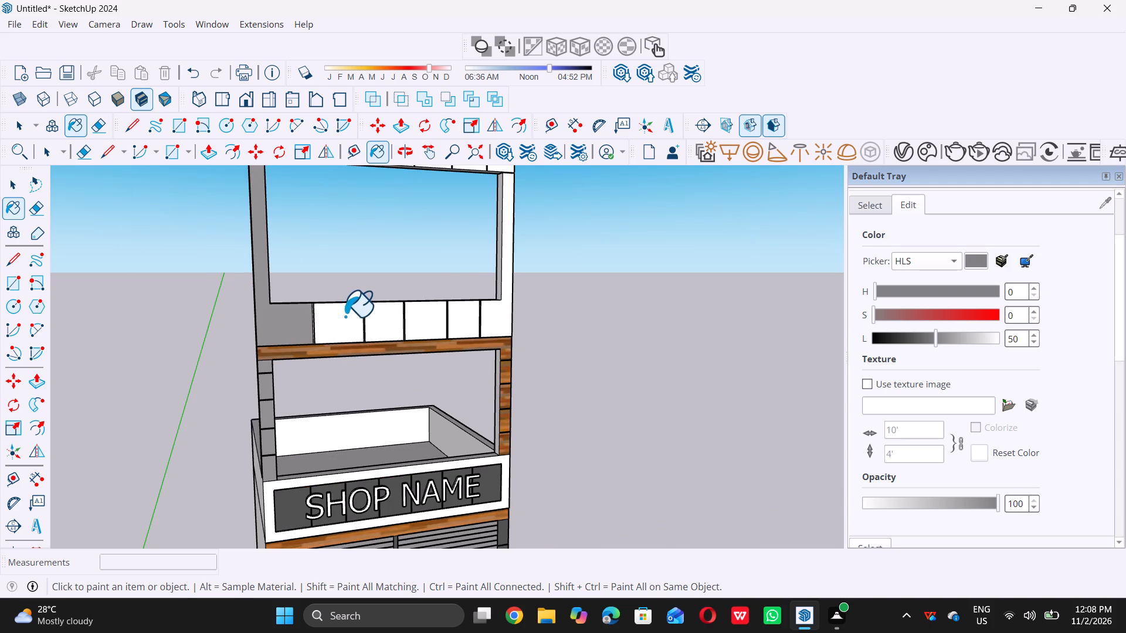
click(345, 316)
click(399, 325)
click(433, 328)
click(463, 324)
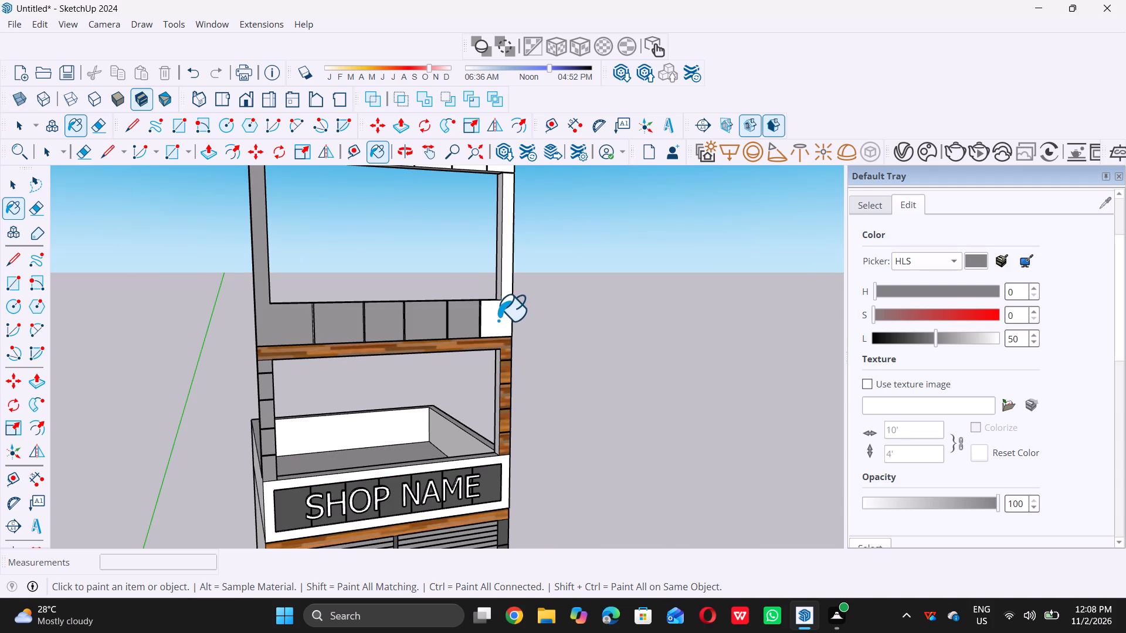
click(498, 320)
Paint the backing panels behind the upper SHOP NAME sign medium grey, keeping the letters white.
scroll(487, 334, down, 9)
scroll(504, 297, up, 1)
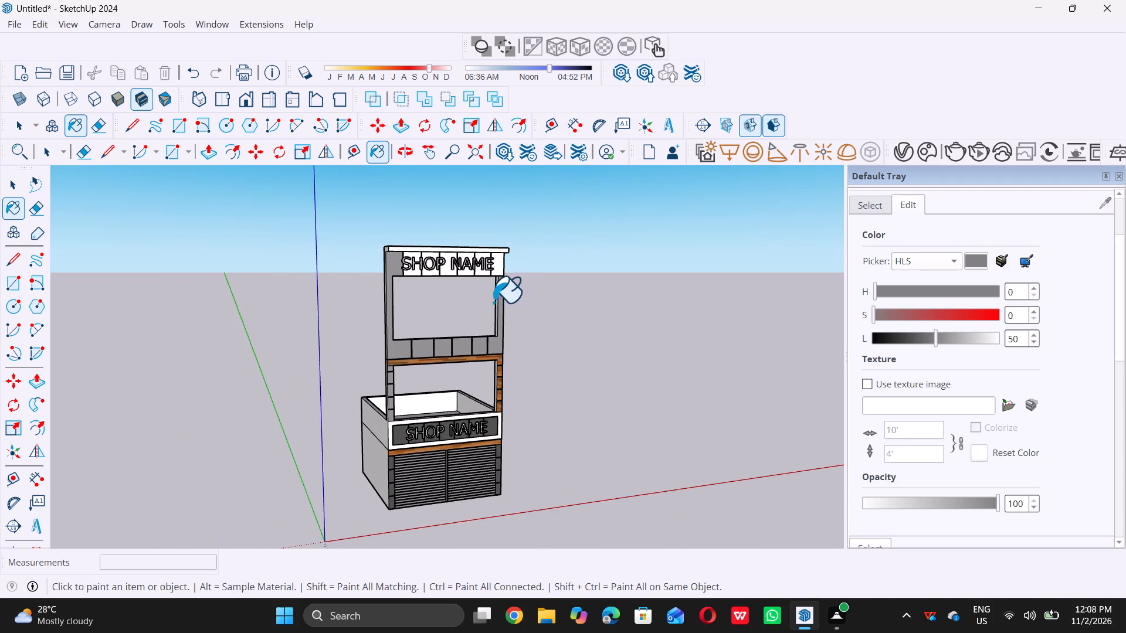
scroll(498, 263, up, 6)
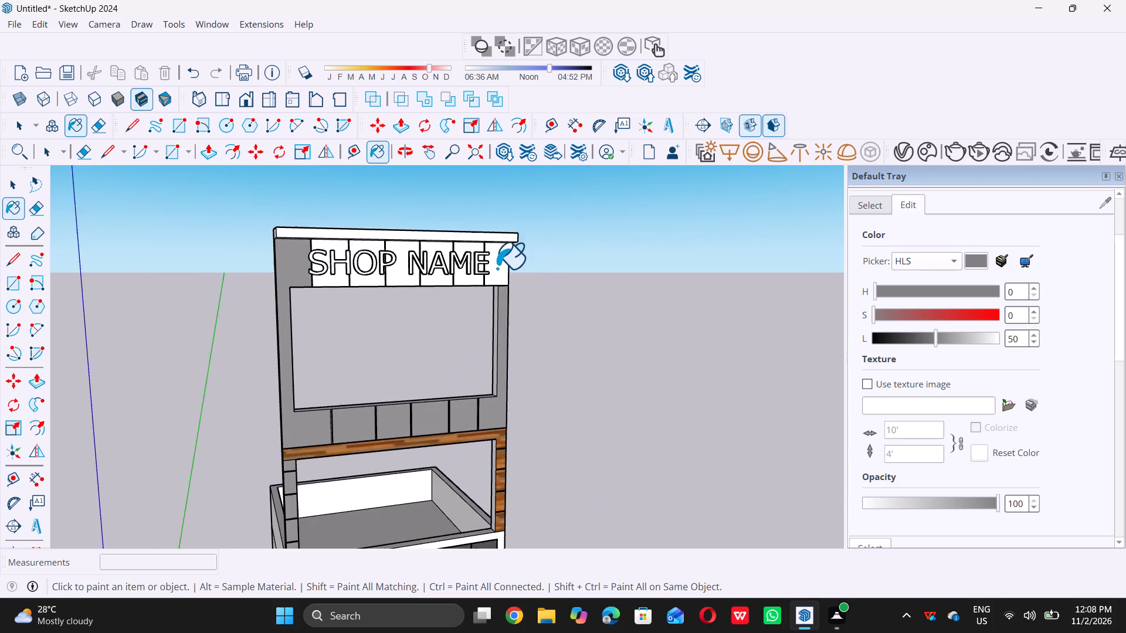
scroll(496, 268, up, 7)
double_click(494, 276)
double_click(441, 280)
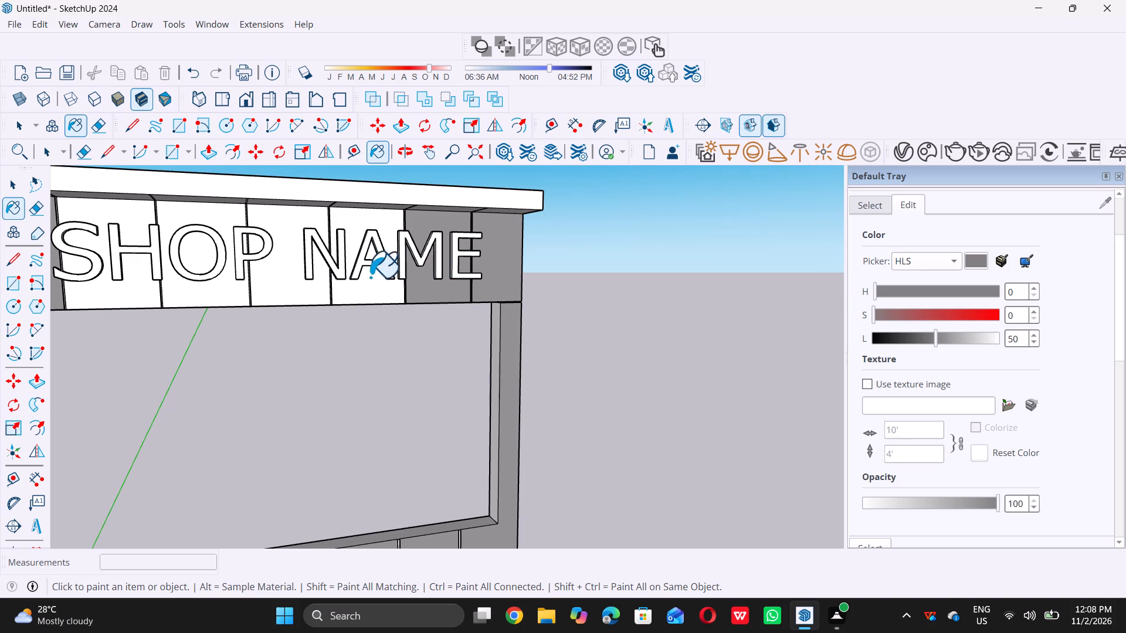
click(356, 275)
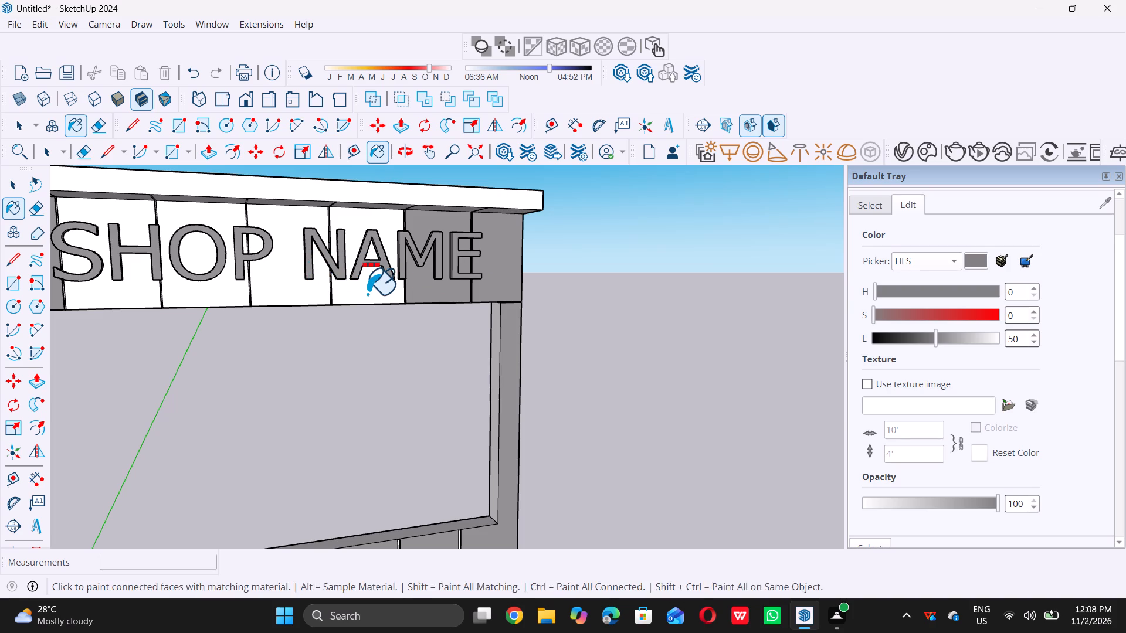
key(ctrl+z)
scroll(371, 298, up, 4)
double_click(371, 298)
click(260, 283)
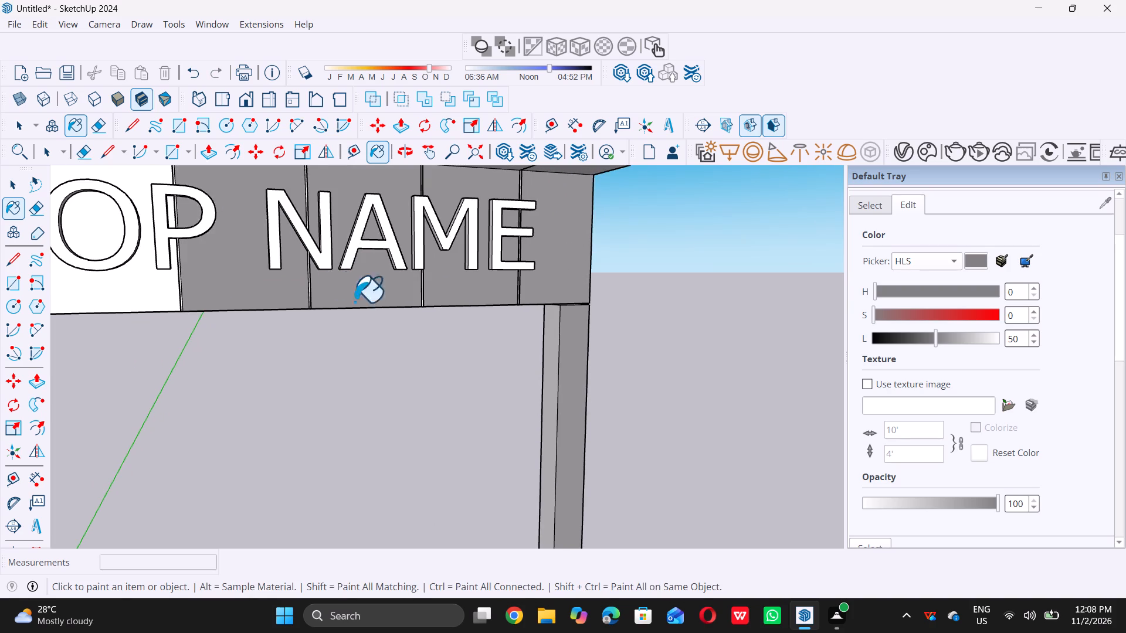
scroll(389, 303, down, 5)
scroll(167, 291, up, 5)
click(154, 296)
click(271, 294)
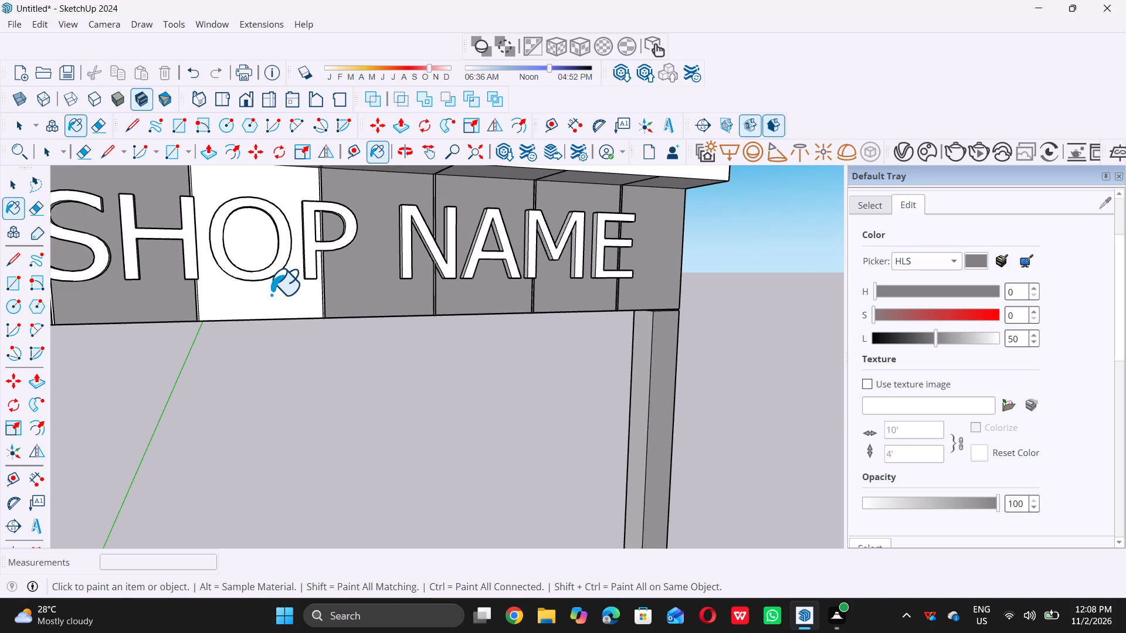
key(space)
Choose the dark grey with lightness 31 from Colors-Named and paint the two lower grooves of the left post.
scroll(273, 295, down, 13)
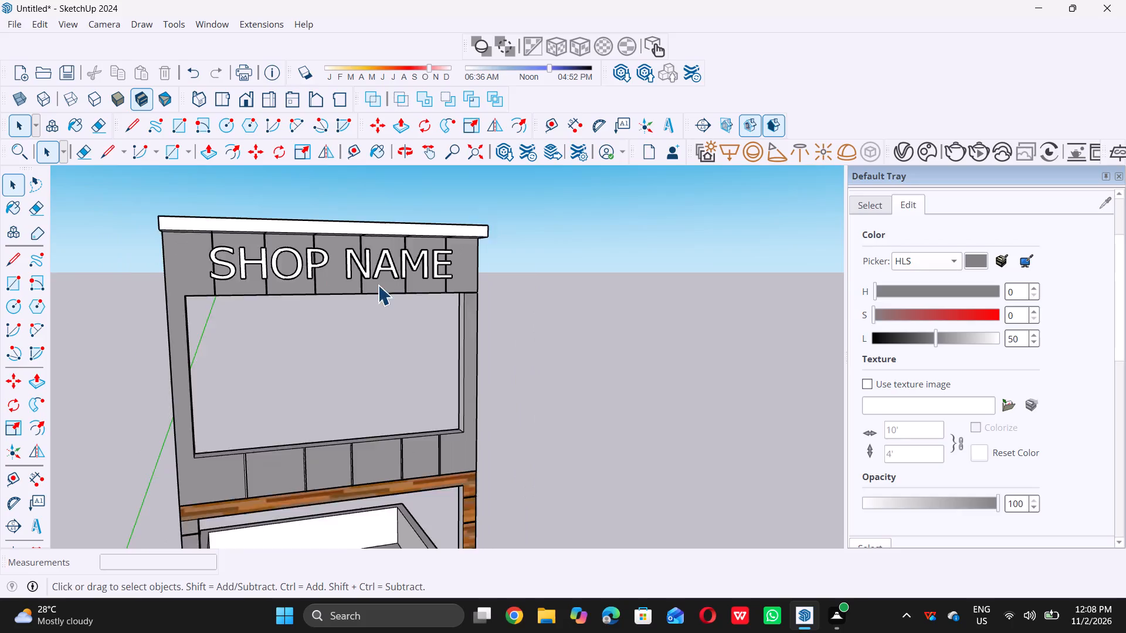
scroll(904, 373, down, 4)
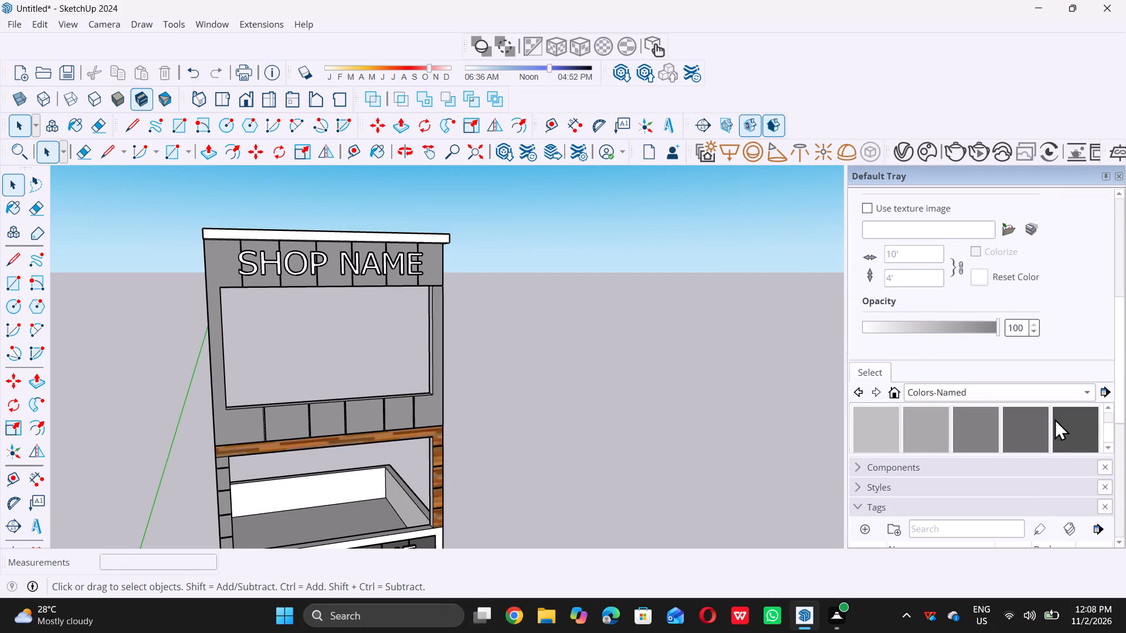
click(1059, 424)
scroll(320, 385, down, 3)
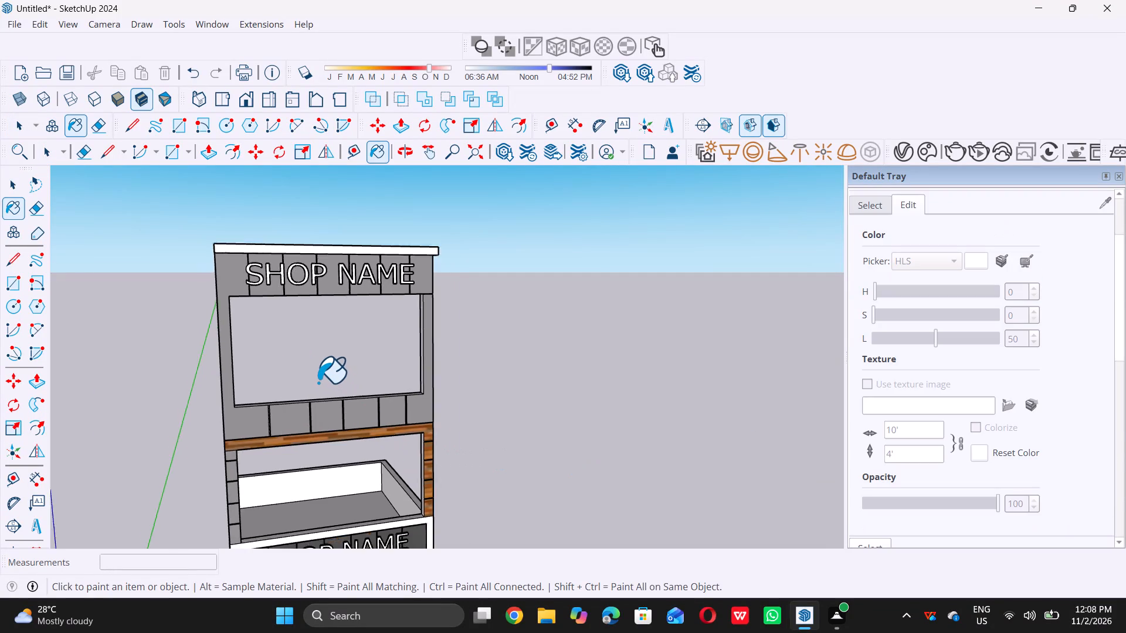
scroll(318, 382, down, 1)
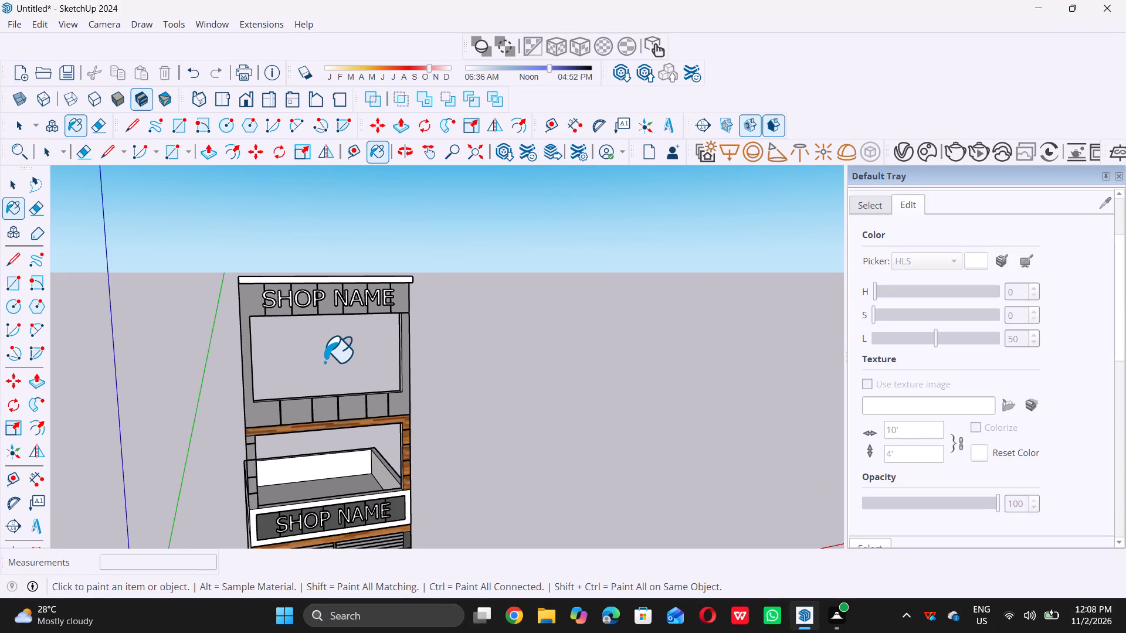
scroll(298, 373, down, 6)
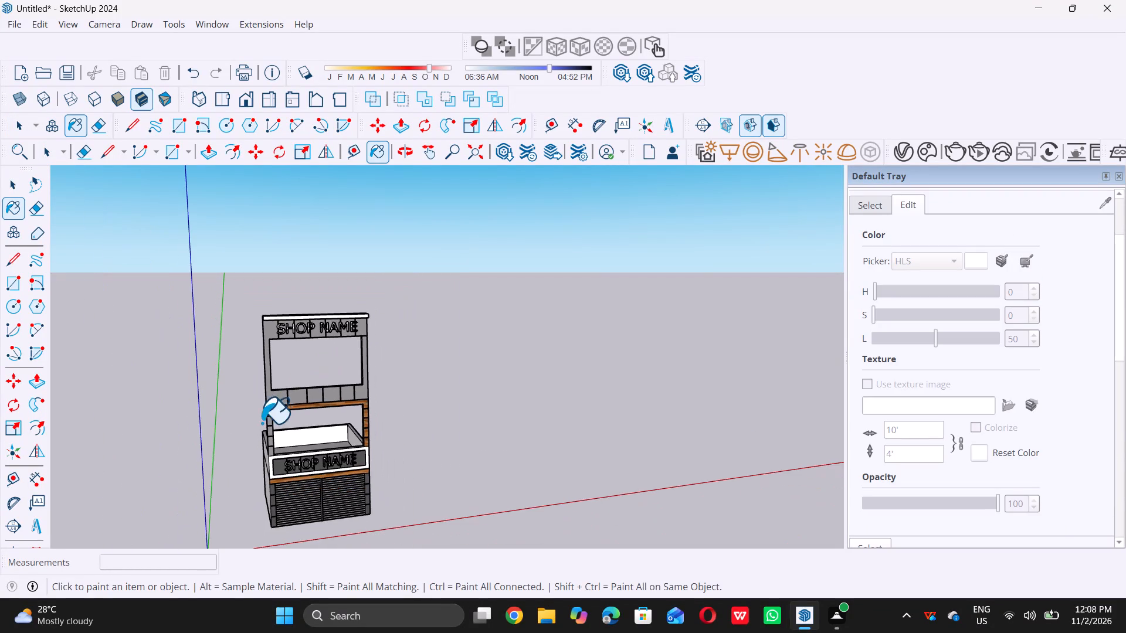
scroll(281, 447, up, 20)
scroll(266, 431, up, 3)
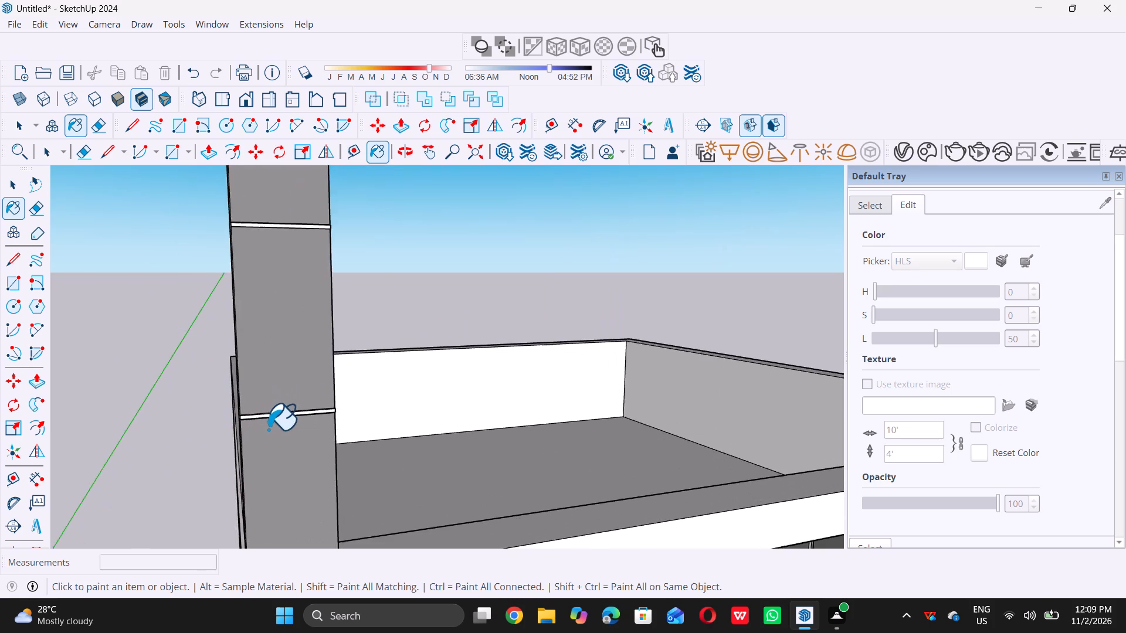
scroll(268, 429, up, 16)
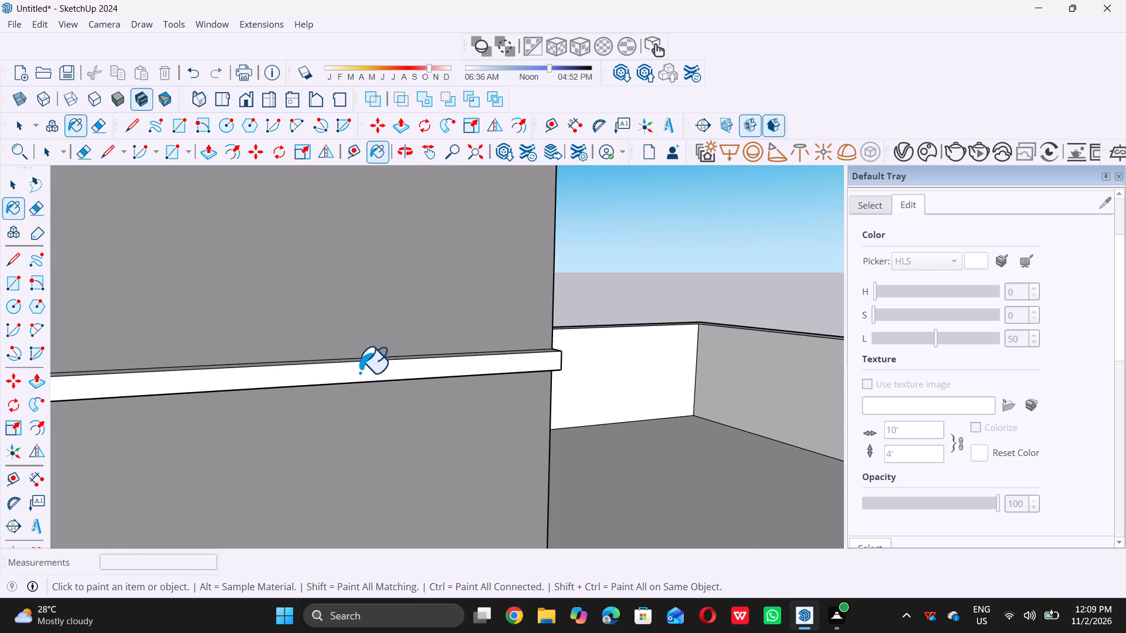
click(362, 370)
scroll(370, 386, down, 19)
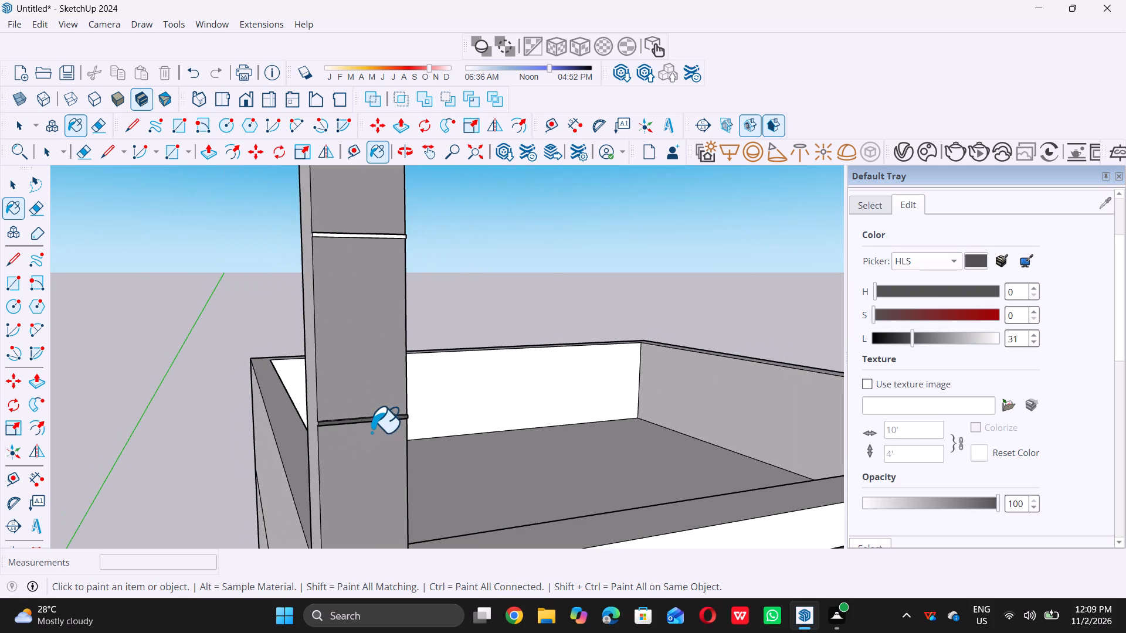
scroll(371, 429, down, 6)
scroll(382, 316, up, 5)
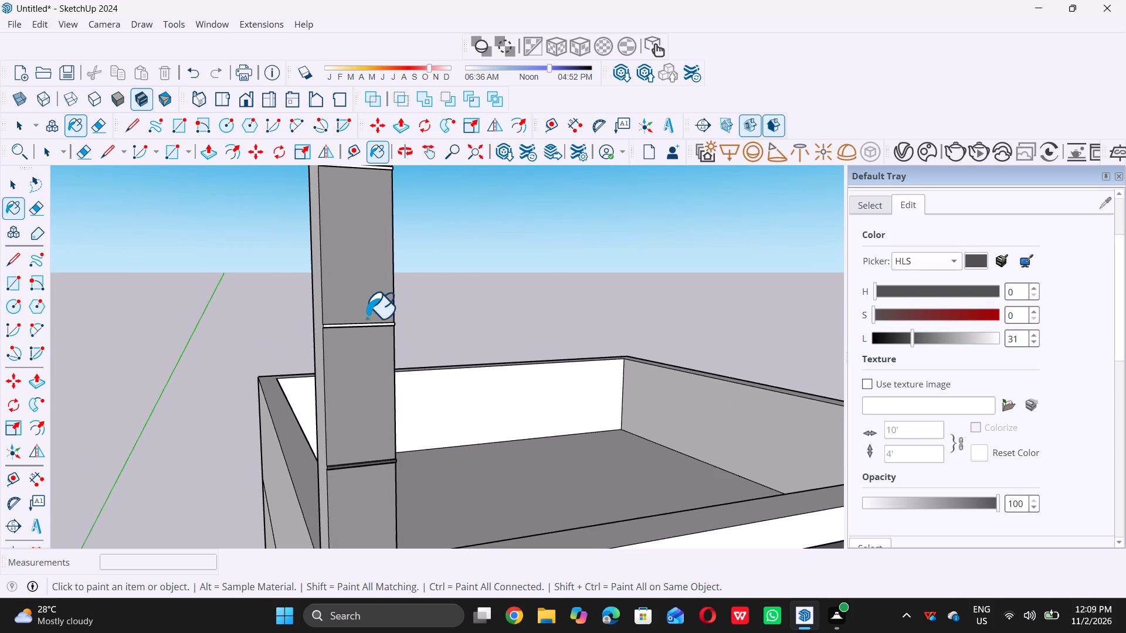
scroll(367, 318, up, 16)
click(373, 341)
Paint the two upper grooves of the left post, below the wood beam, with the same dark grey.
scroll(378, 346, down, 20)
scroll(378, 346, down, 10)
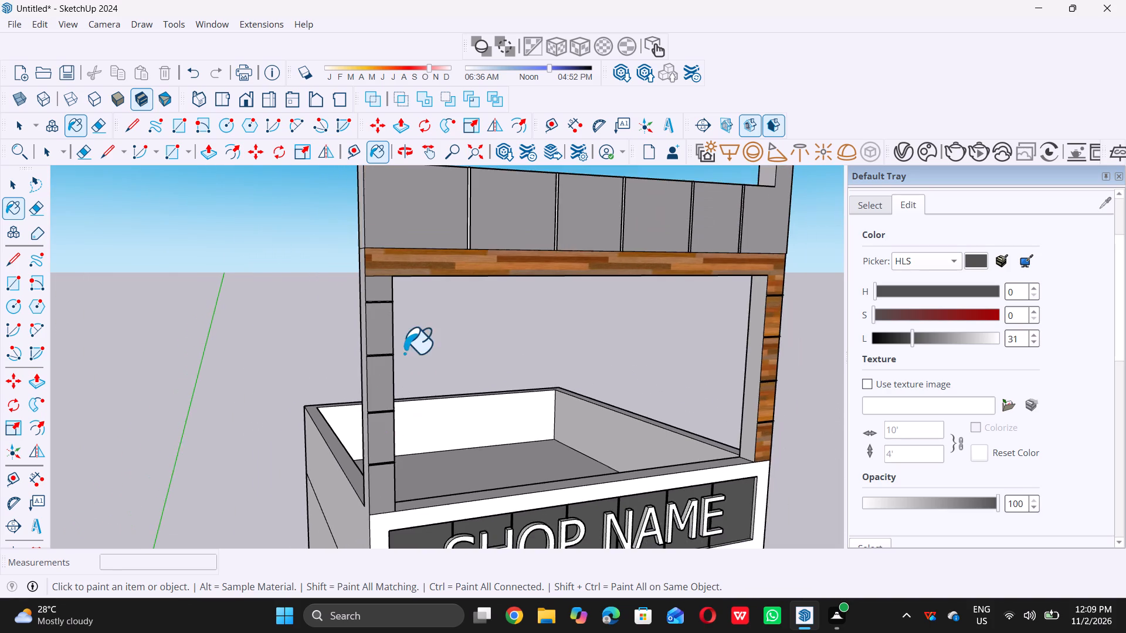
scroll(378, 329, up, 5)
scroll(354, 366, up, 20)
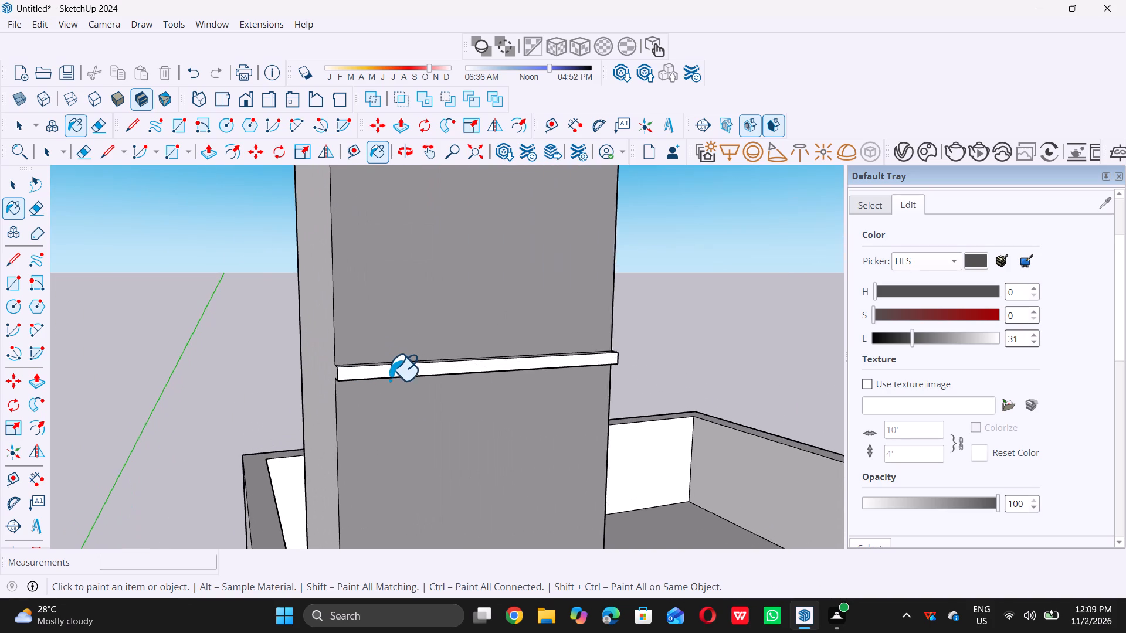
click(397, 373)
scroll(386, 384, down, 18)
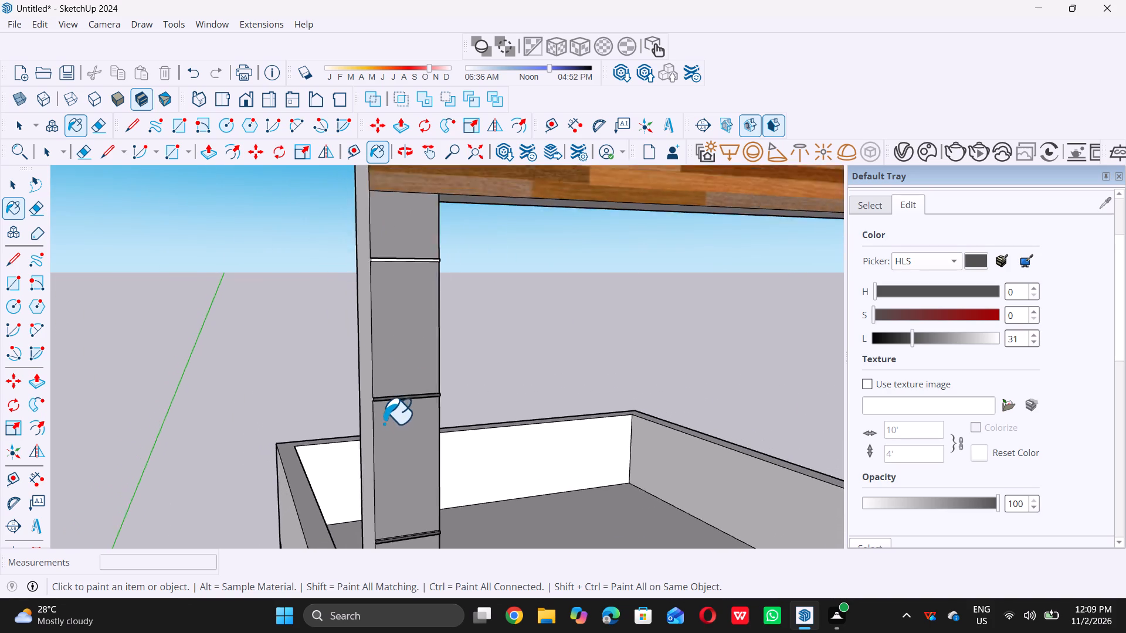
scroll(384, 423, down, 8)
scroll(403, 350, up, 19)
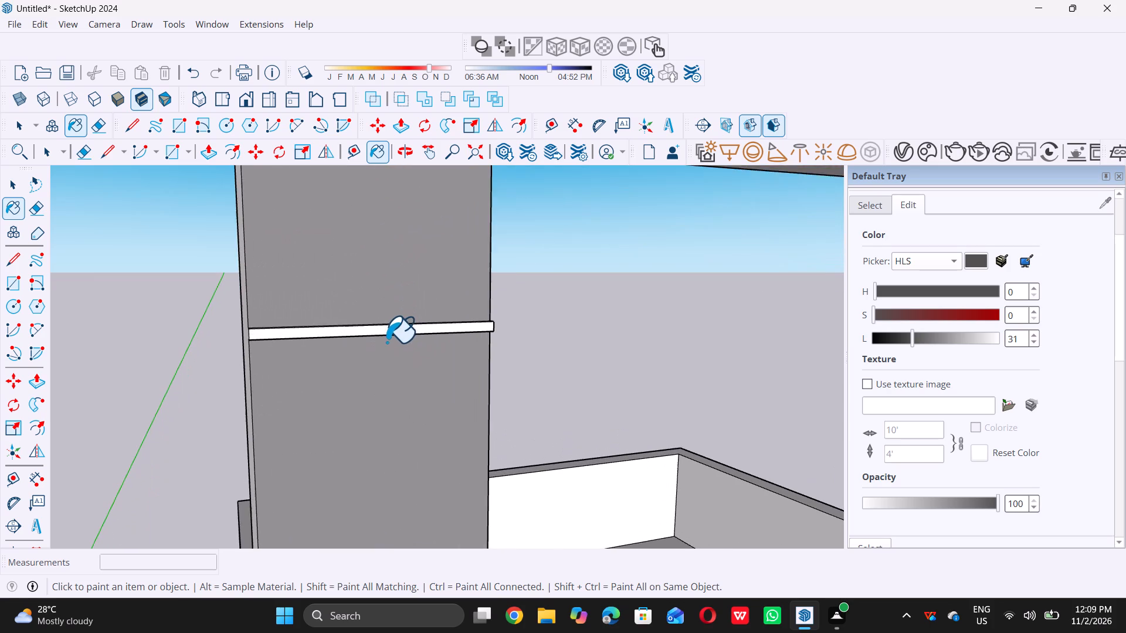
scroll(386, 342, up, 5)
click(398, 318)
Paint the first two vertical grooves from the left in the panel row above the wood beam with the lightness 31 dark grey.
scroll(375, 342, down, 17)
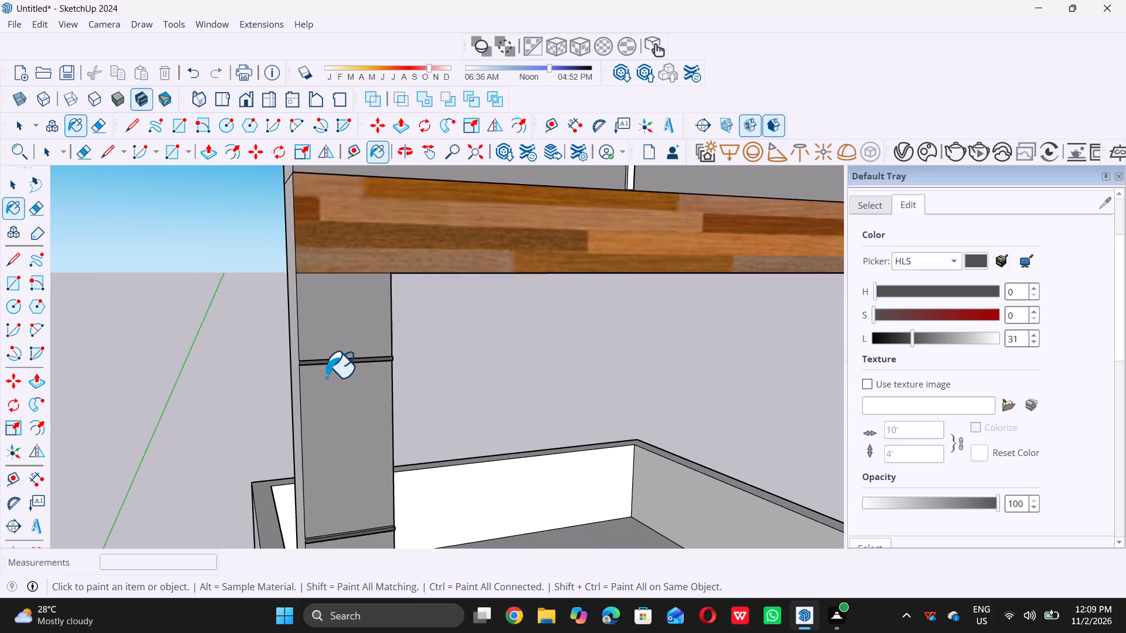
scroll(326, 377, down, 13)
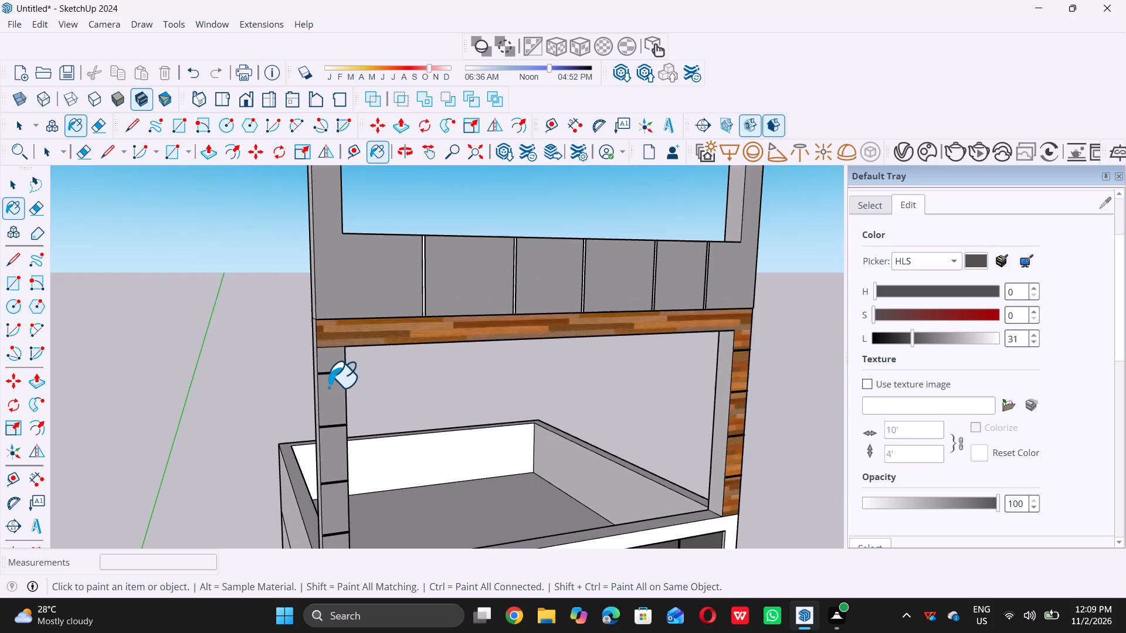
scroll(334, 369, down, 7)
scroll(388, 309, up, 17)
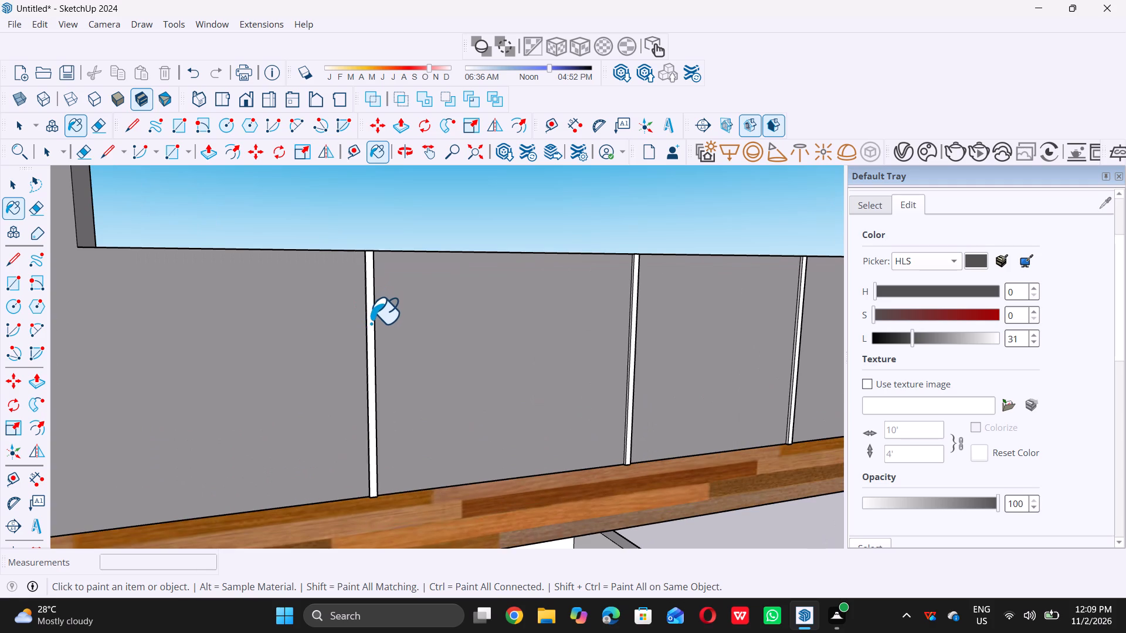
click(371, 323)
click(635, 346)
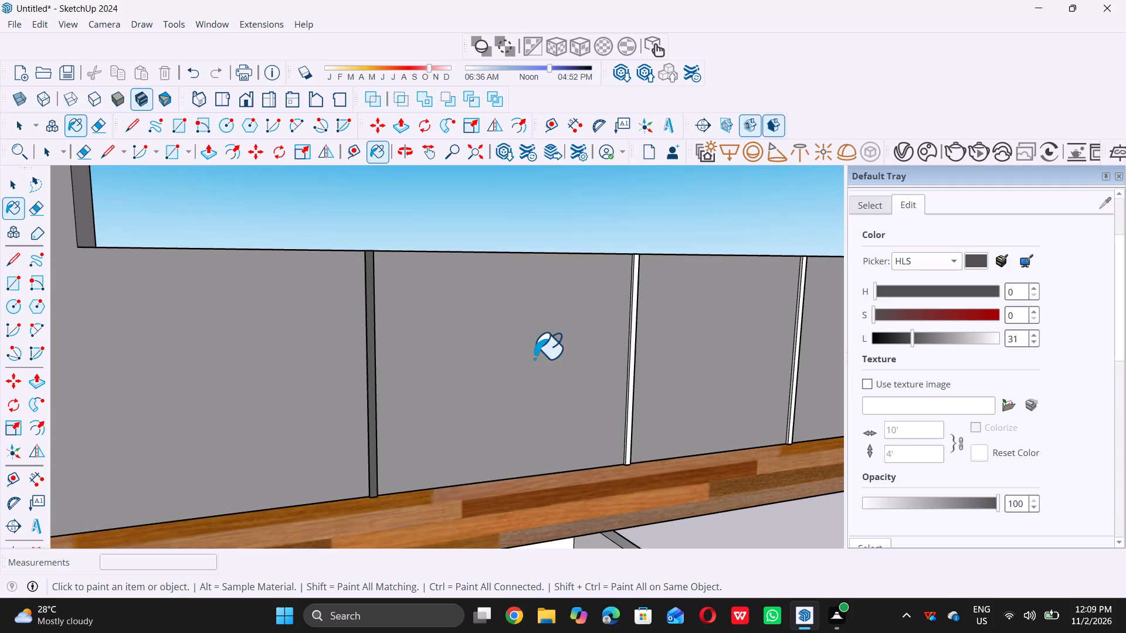
scroll(653, 335, up, 9)
click(624, 341)
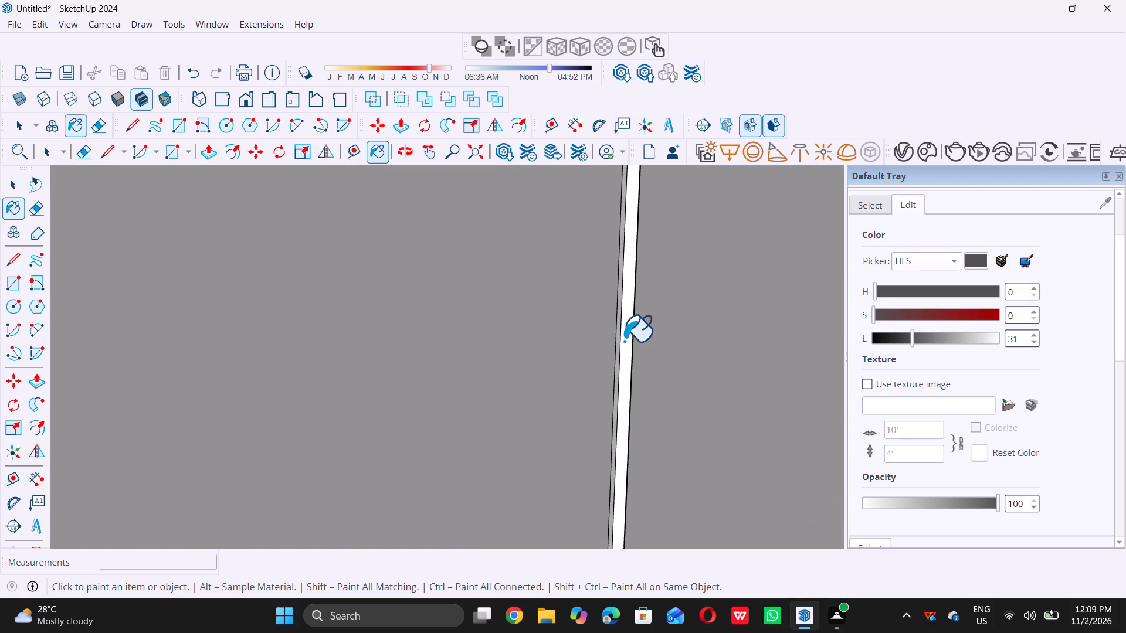
Paint the remaining three vertical grooves in the panel row above the wood beam with the same dark grey.
scroll(520, 359, down, 20)
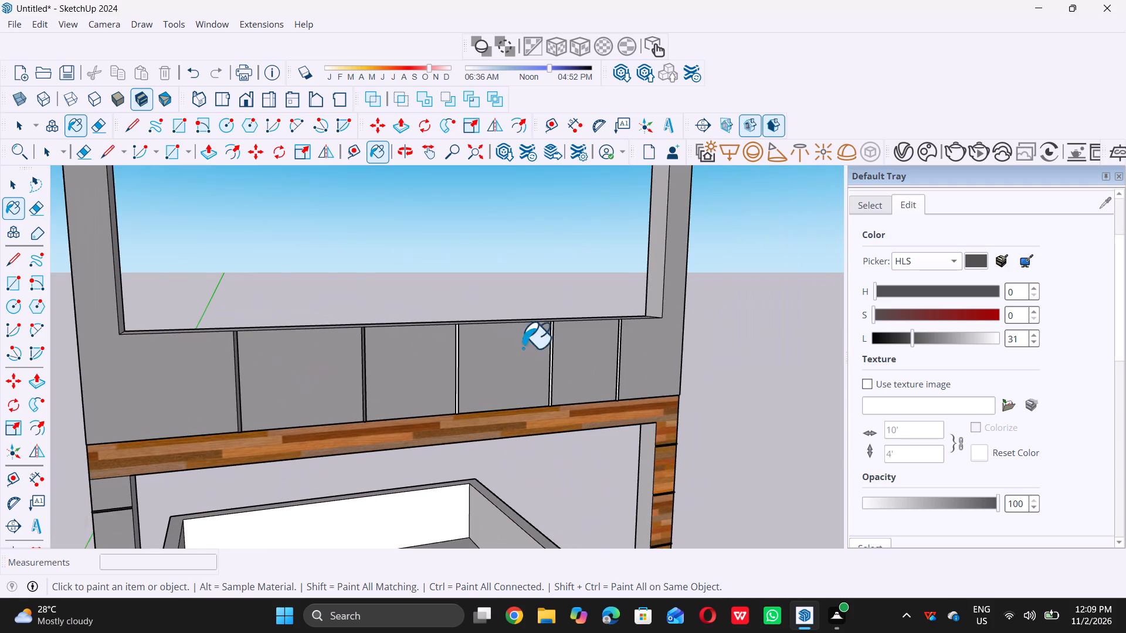
scroll(578, 346, up, 5)
scroll(446, 389, up, 6)
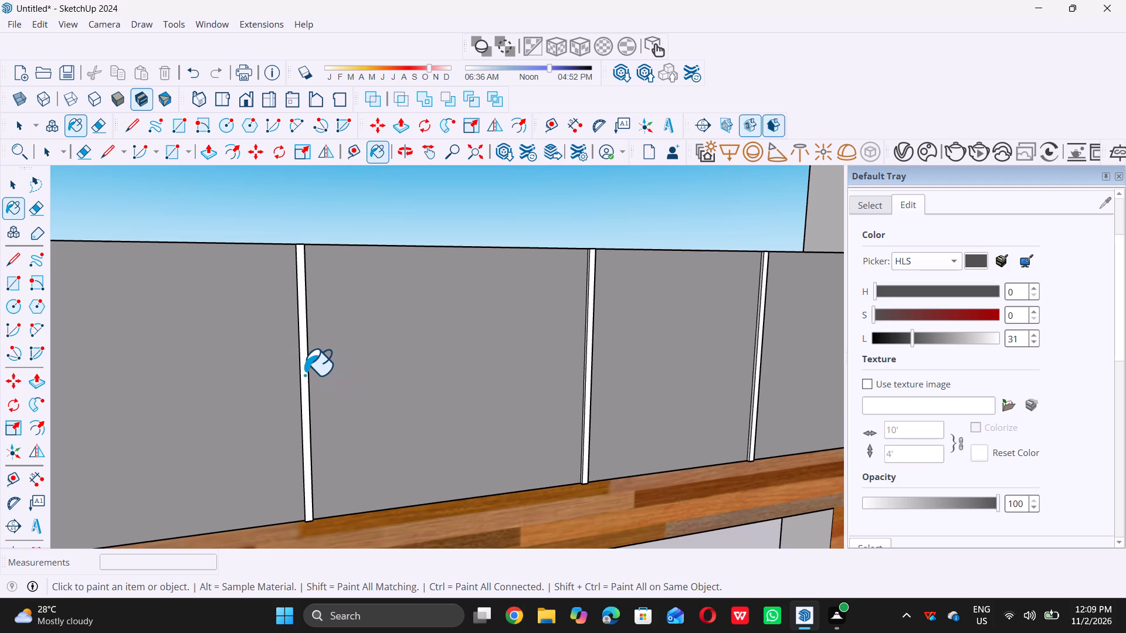
click(305, 375)
scroll(593, 367, up, 3)
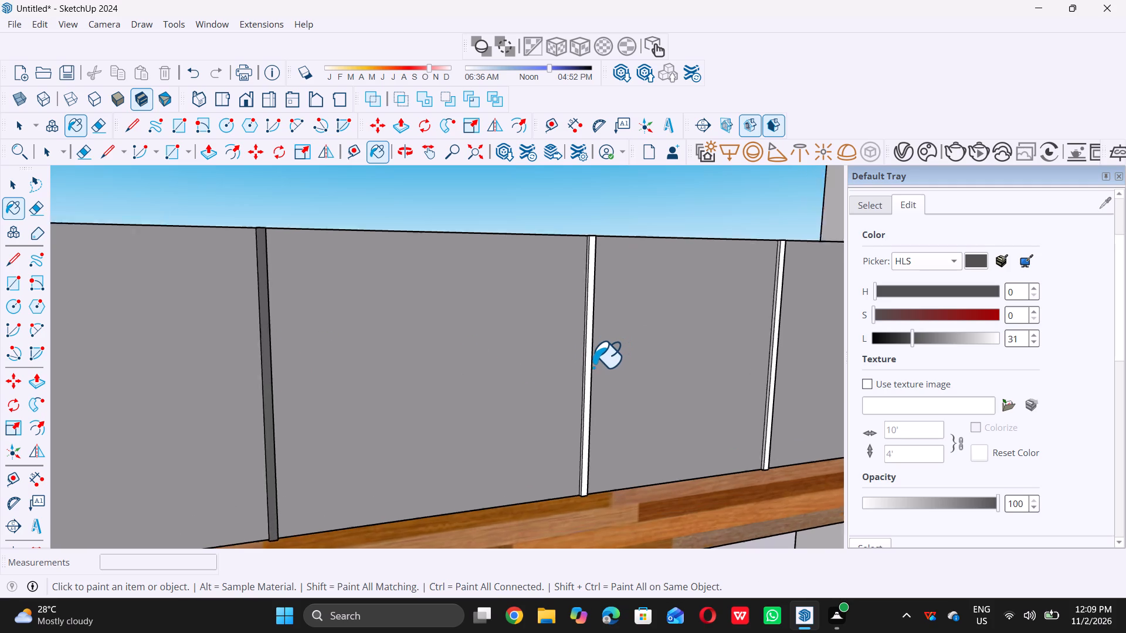
scroll(593, 367, up, 2)
click(586, 364)
scroll(511, 367, down, 3)
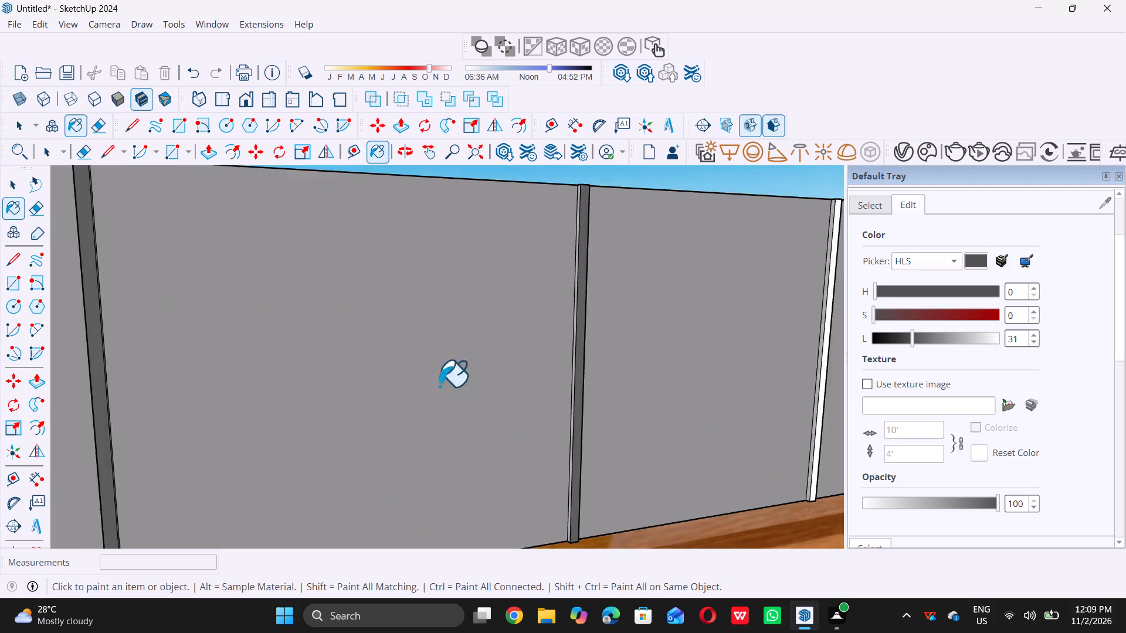
scroll(439, 386, down, 10)
scroll(571, 345, up, 5)
scroll(524, 364, up, 6)
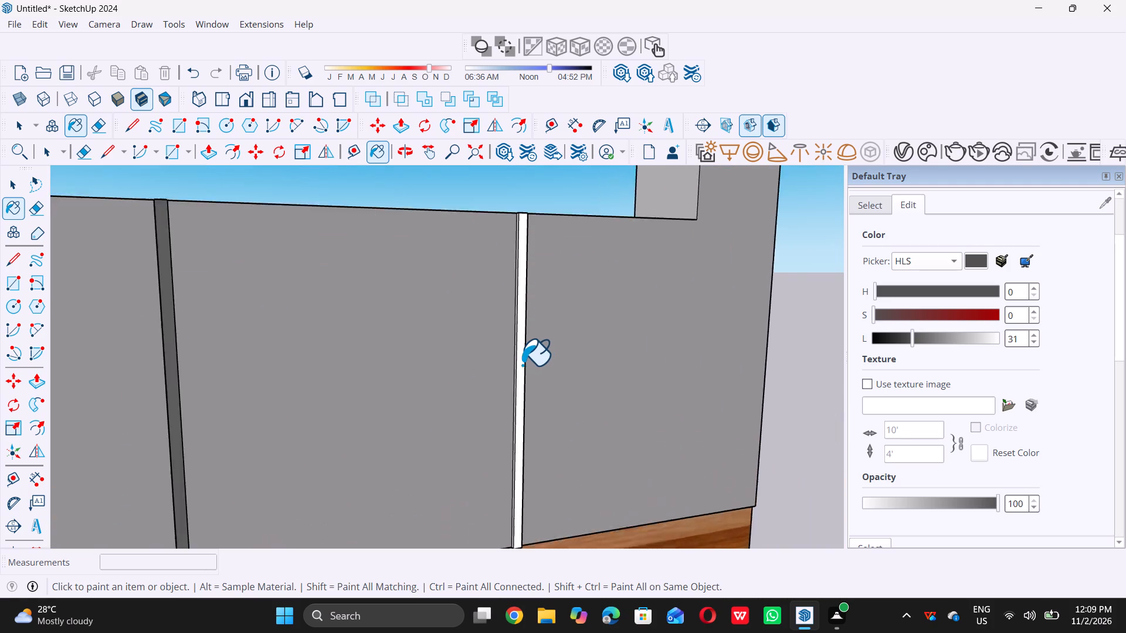
scroll(522, 365, up, 2)
click(521, 365)
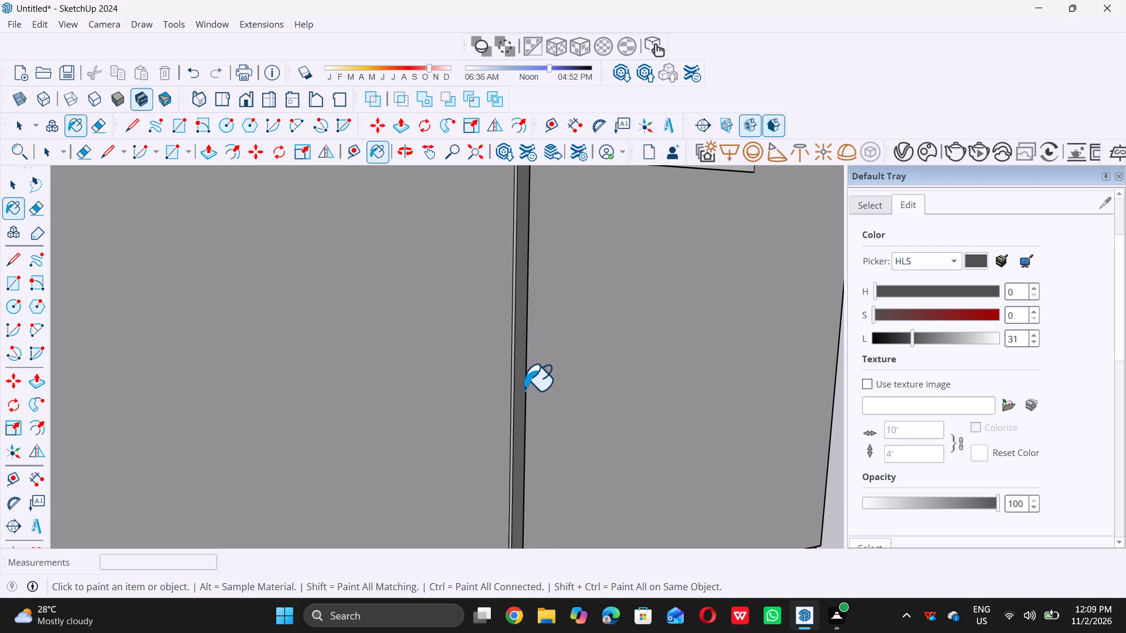
Paint the grooves behind the letters S and H of the upper SHOP NAME sign dark grey.
scroll(390, 289, down, 13)
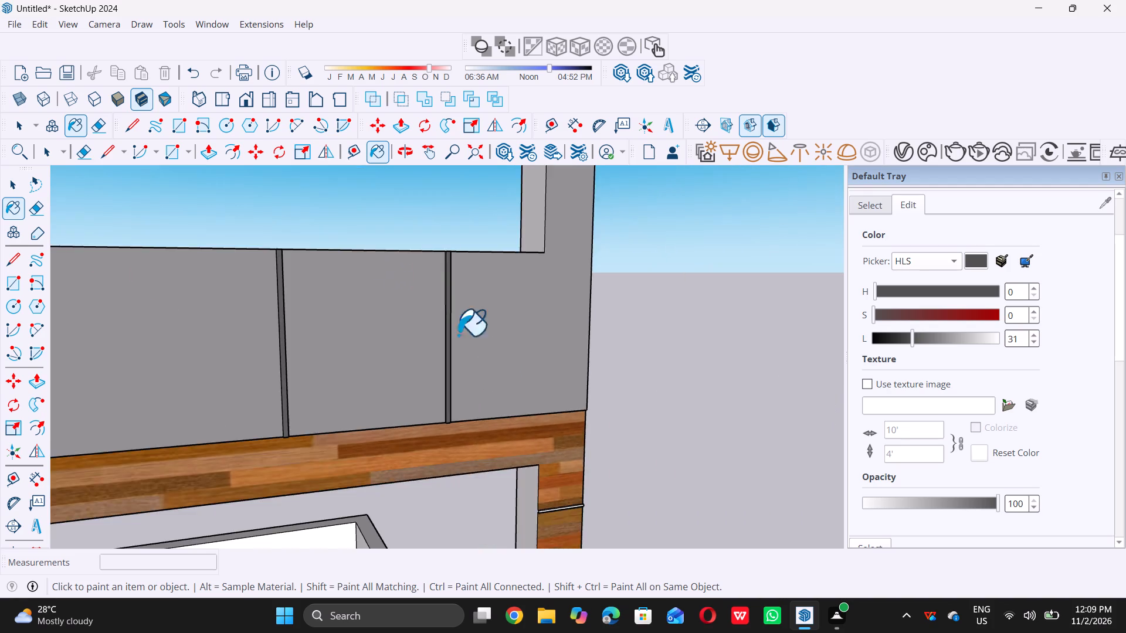
scroll(488, 355, down, 20)
scroll(488, 355, down, 2)
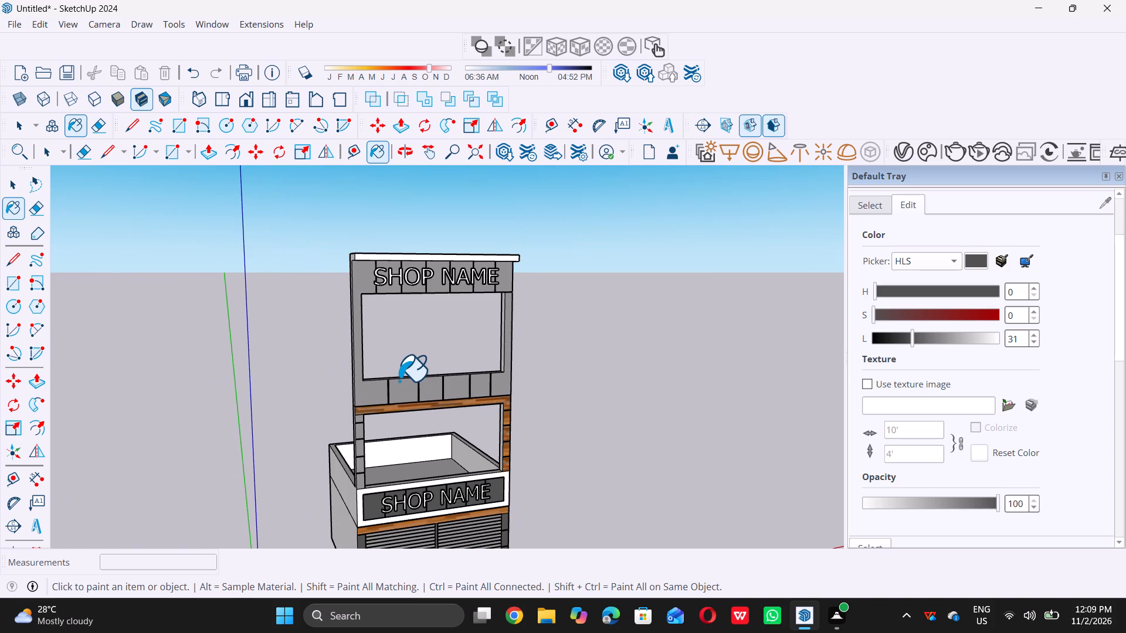
scroll(391, 271, up, 6)
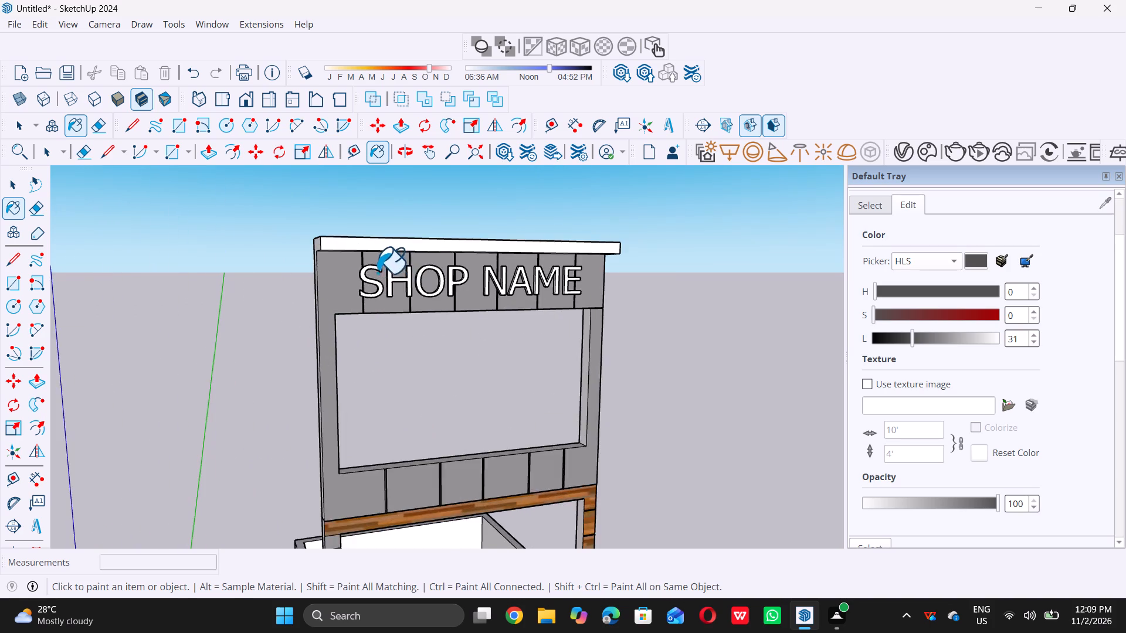
scroll(377, 273, up, 20)
scroll(314, 242, up, 7)
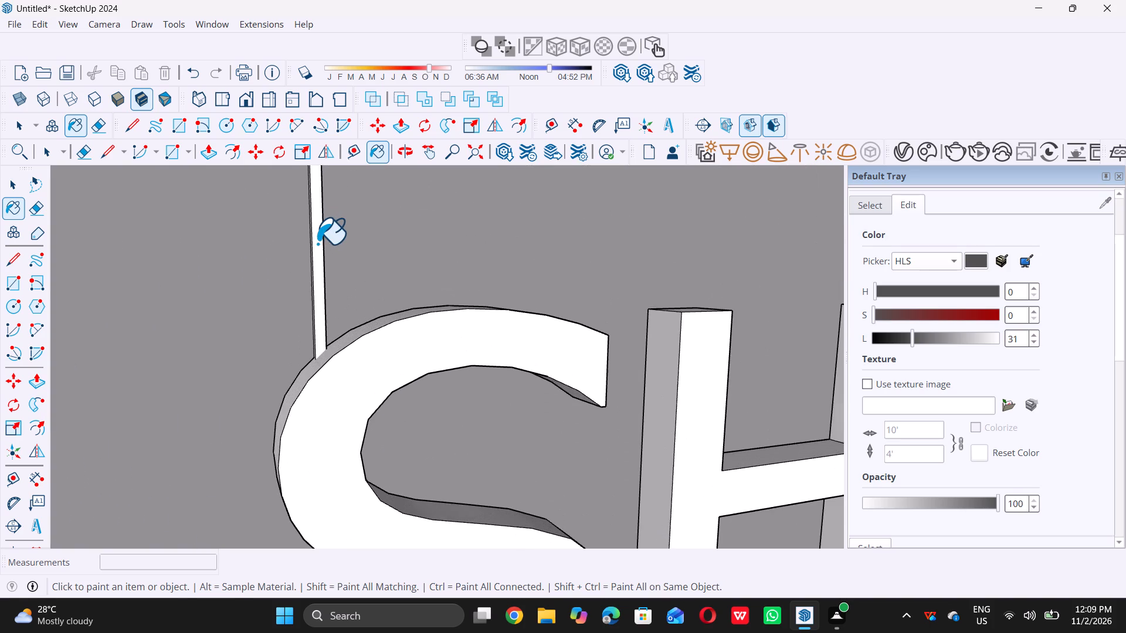
click(317, 243)
scroll(318, 243, down, 11)
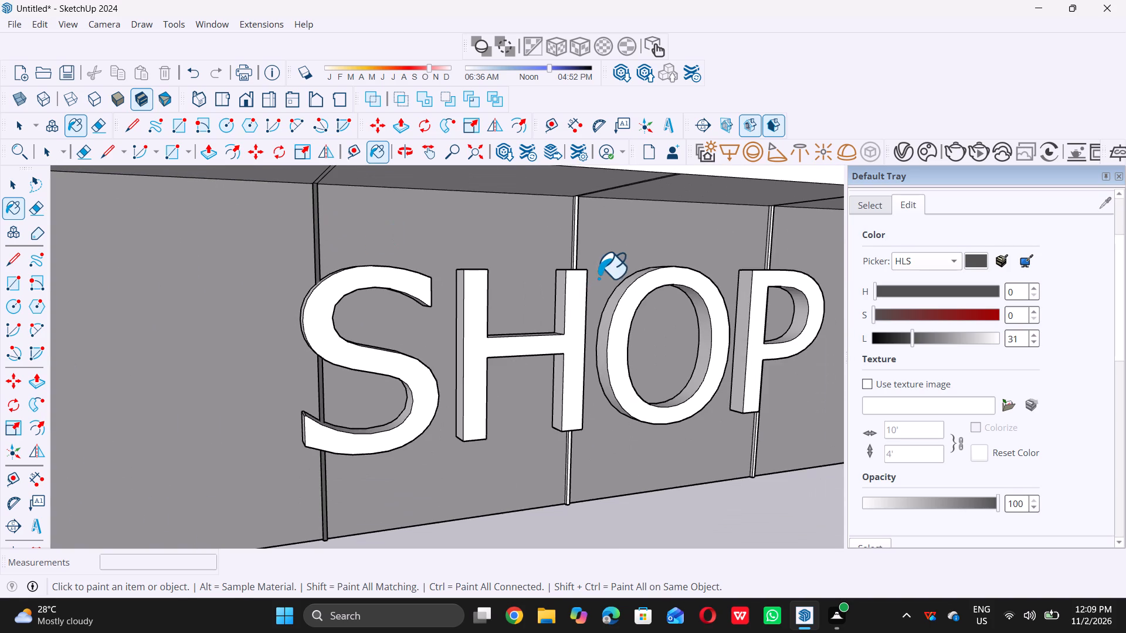
scroll(580, 251, up, 12)
double_click(569, 244)
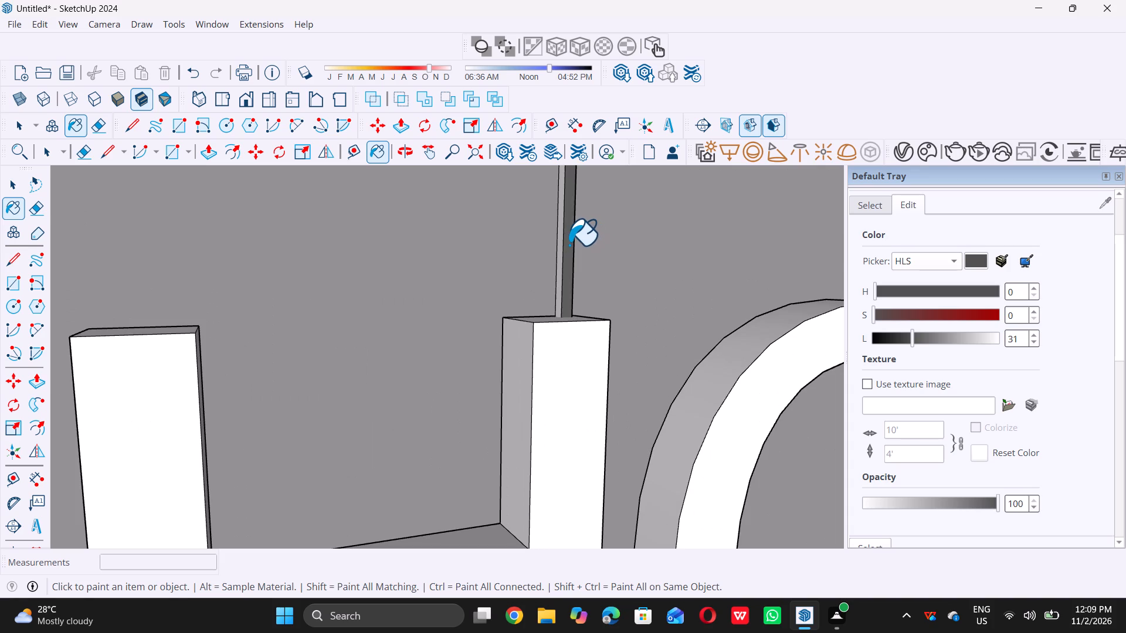
Paint the grooves behind the letters P and N of the upper SHOP NAME sign dark grey.
scroll(555, 251, down, 17)
scroll(677, 244, up, 5)
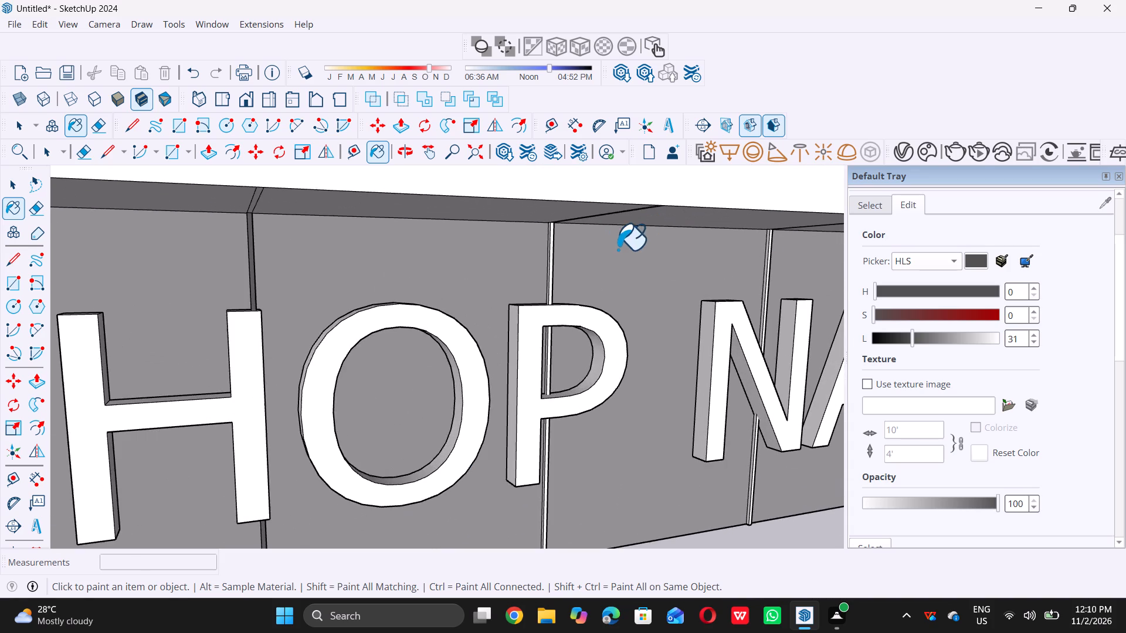
scroll(588, 261, up, 5)
scroll(528, 261, up, 5)
double_click(535, 259)
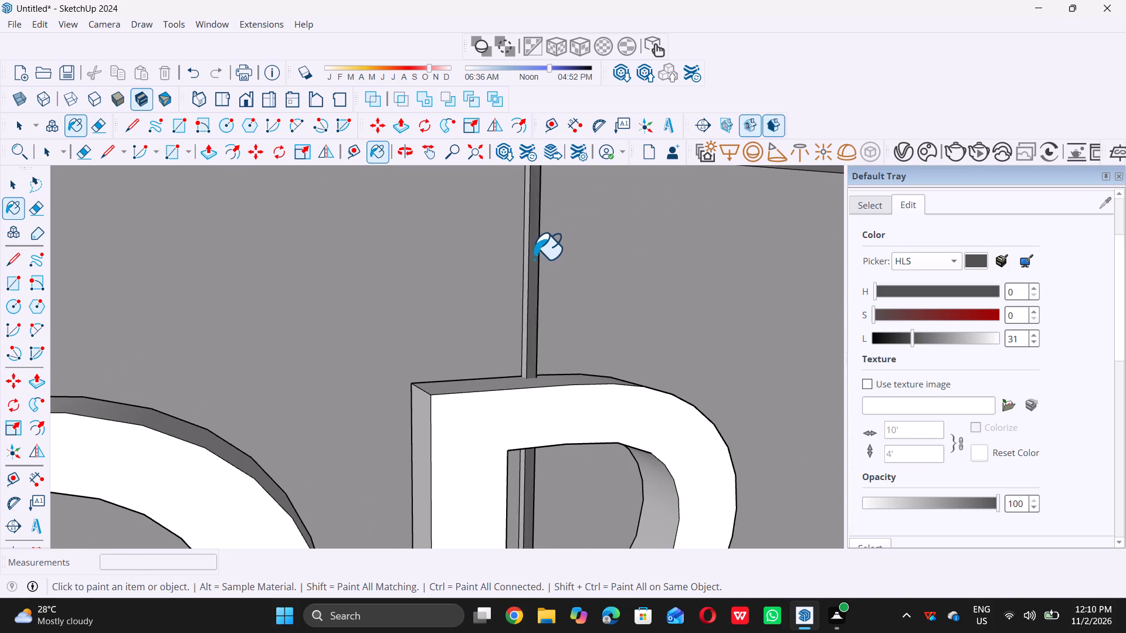
scroll(525, 264, down, 15)
scroll(650, 278, up, 4)
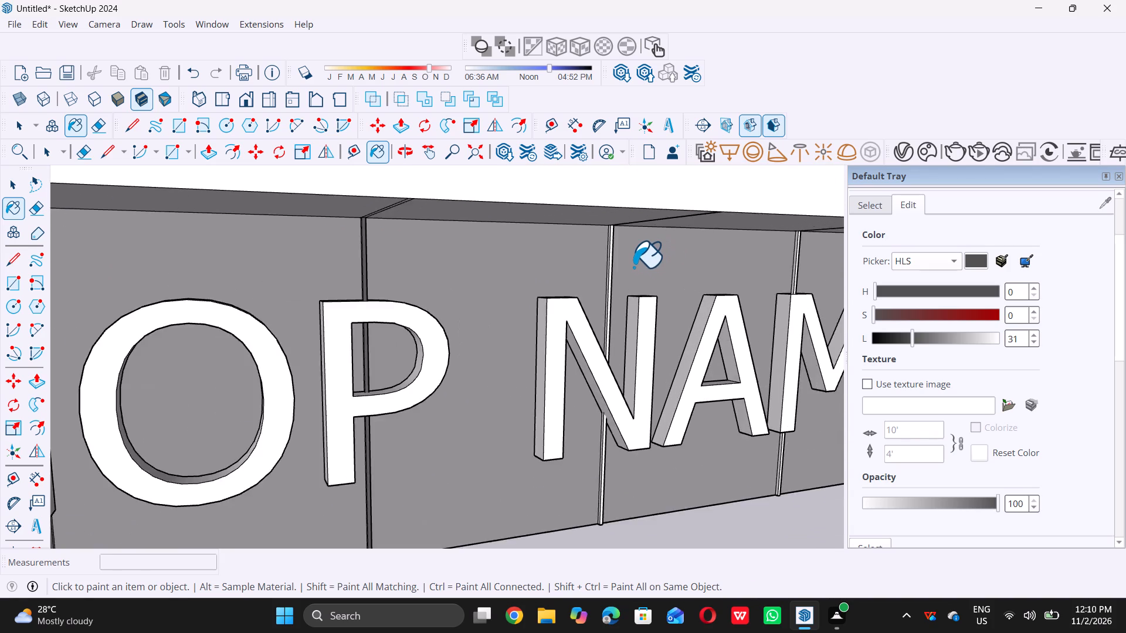
scroll(633, 267, up, 12)
click(596, 266)
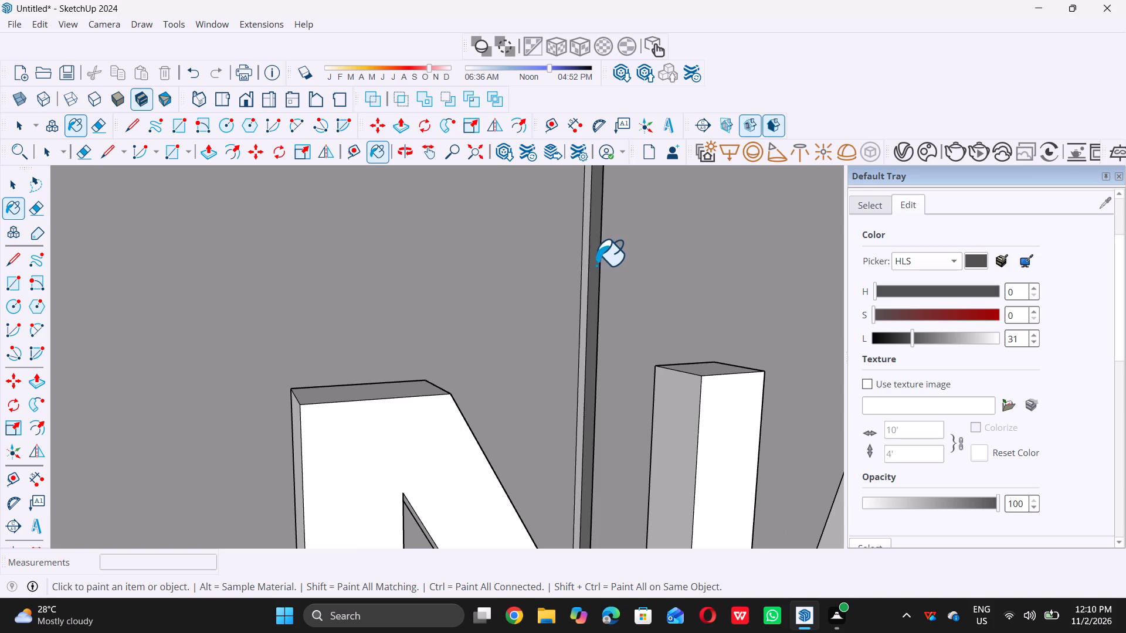
Paint the last two grooves of the upper SHOP NAME sign, behind the letters M and E, dark grey.
scroll(585, 267, down, 19)
scroll(718, 261, up, 5)
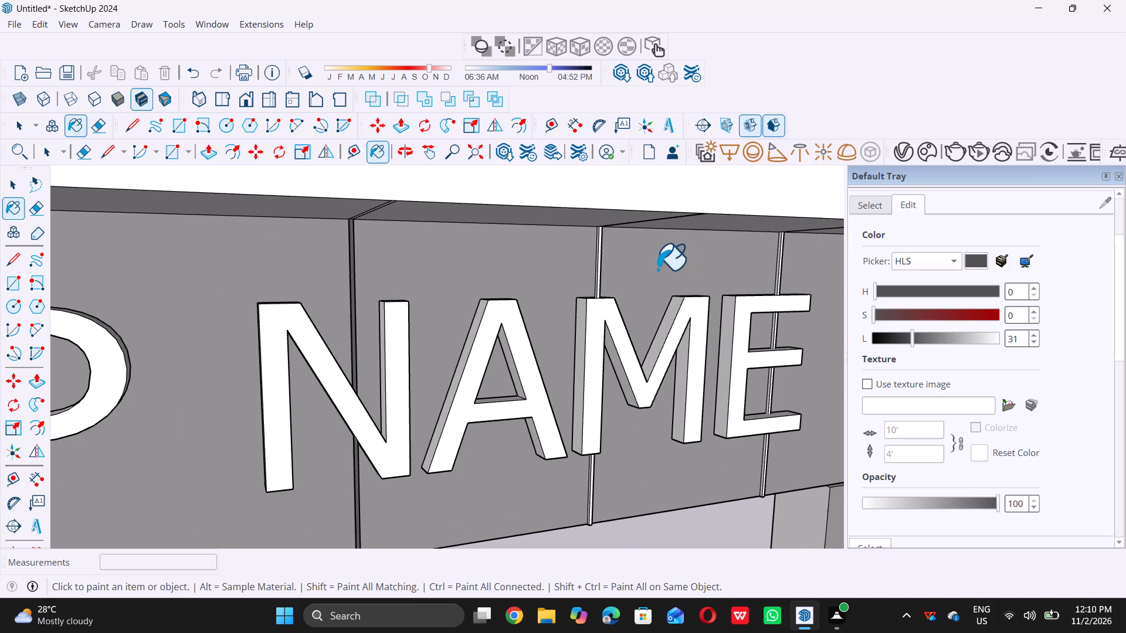
scroll(622, 268, up, 13)
double_click(586, 261)
scroll(586, 260, down, 2)
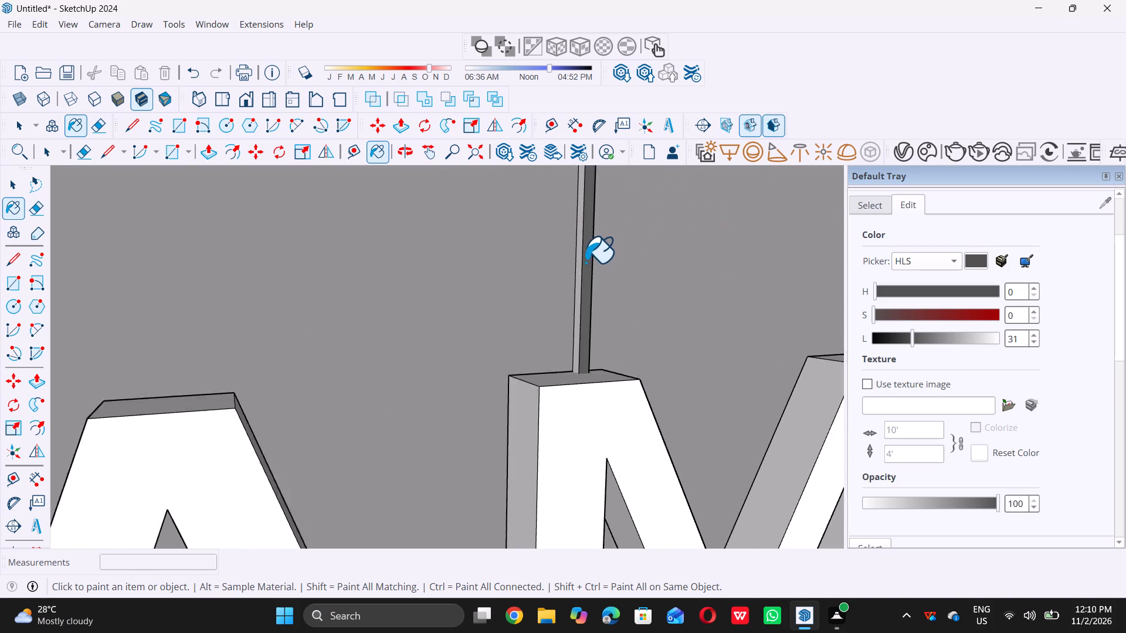
scroll(585, 262, down, 14)
scroll(757, 278, up, 13)
double_click(717, 273)
scroll(715, 270, down, 7)
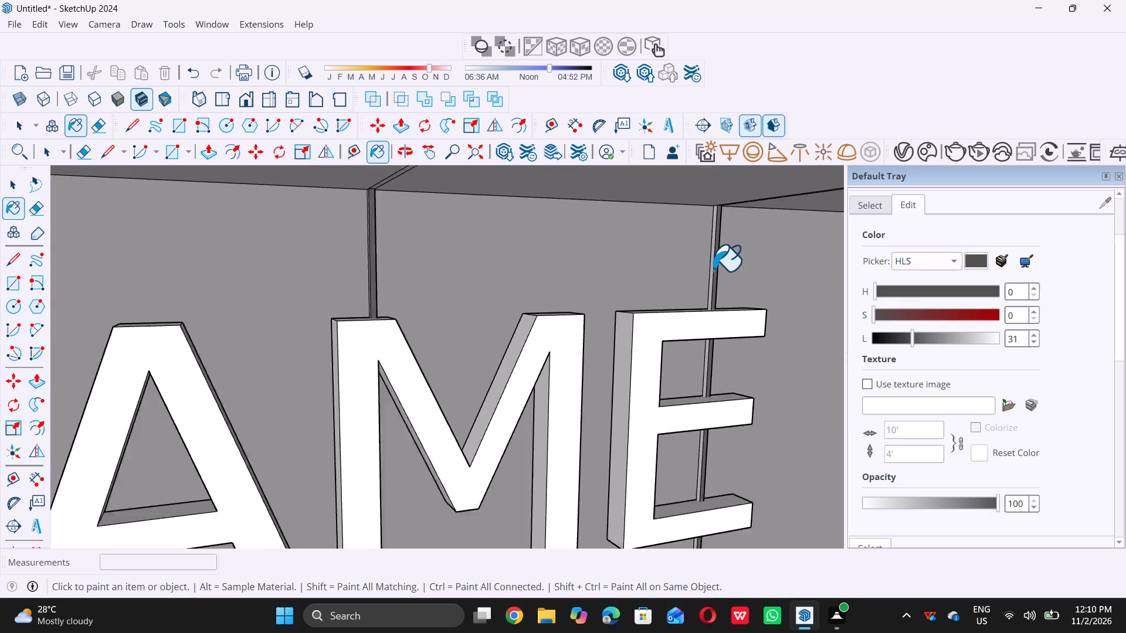
scroll(713, 270, down, 20)
scroll(713, 270, down, 6)
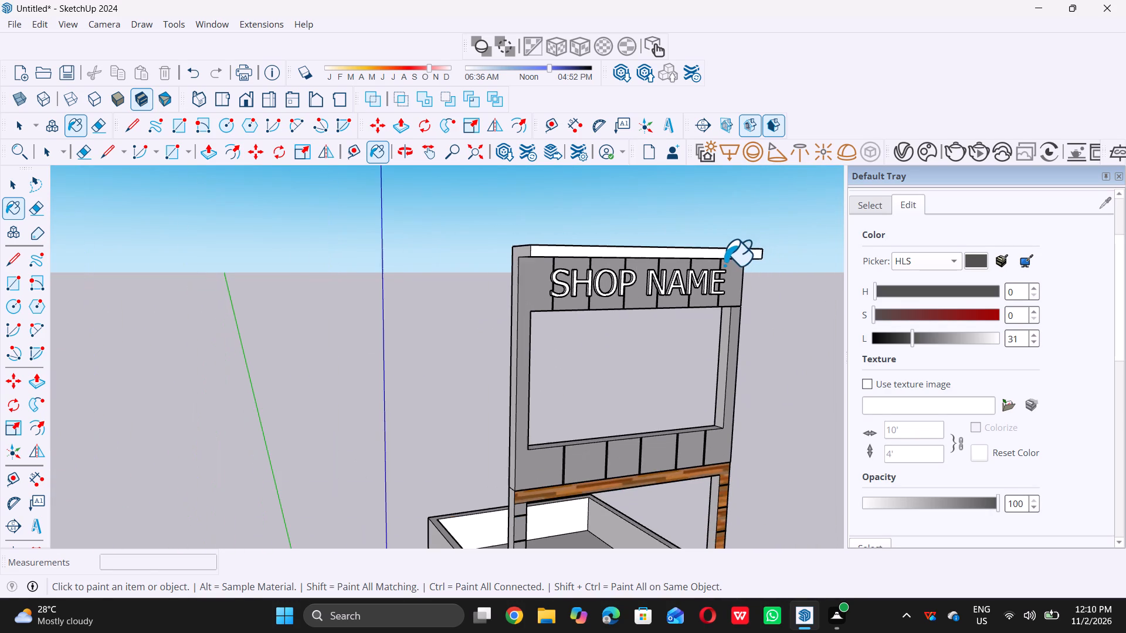
key(space)
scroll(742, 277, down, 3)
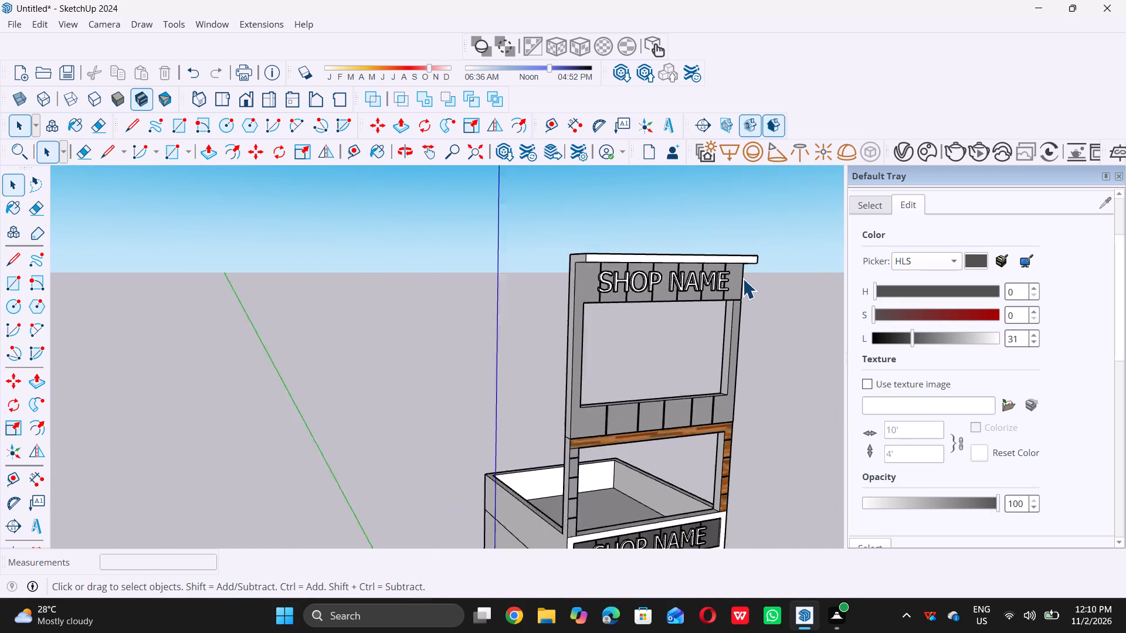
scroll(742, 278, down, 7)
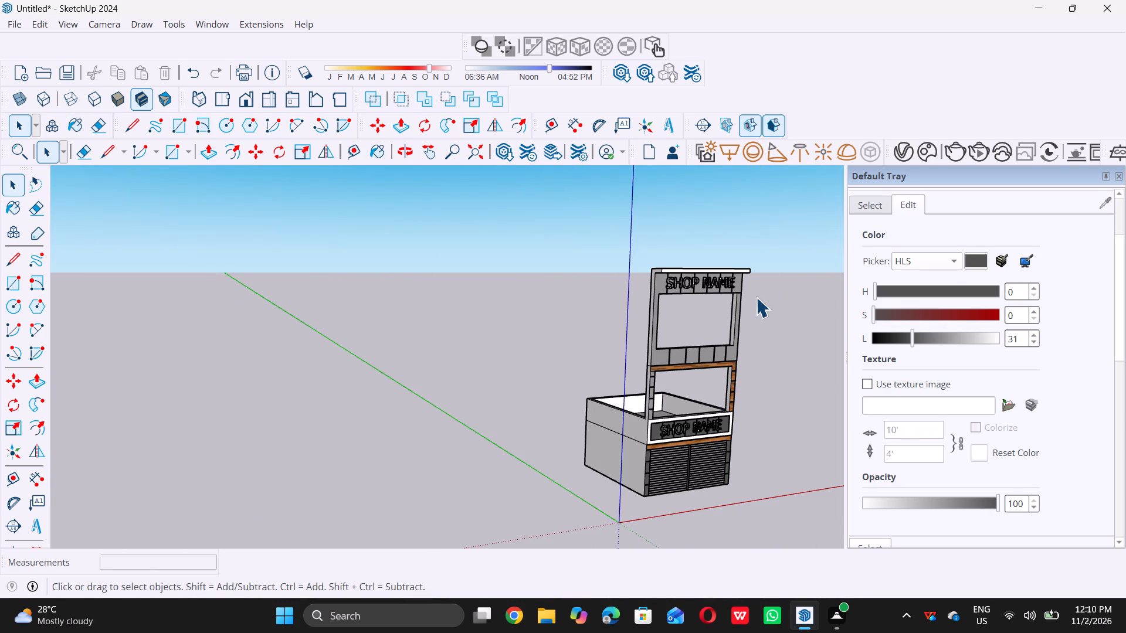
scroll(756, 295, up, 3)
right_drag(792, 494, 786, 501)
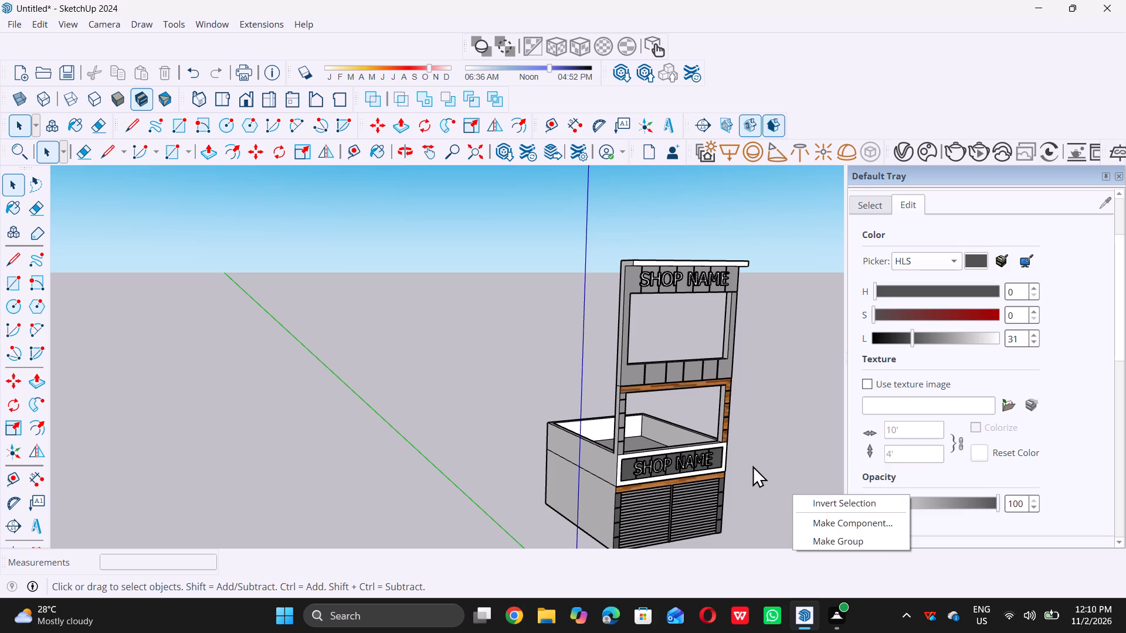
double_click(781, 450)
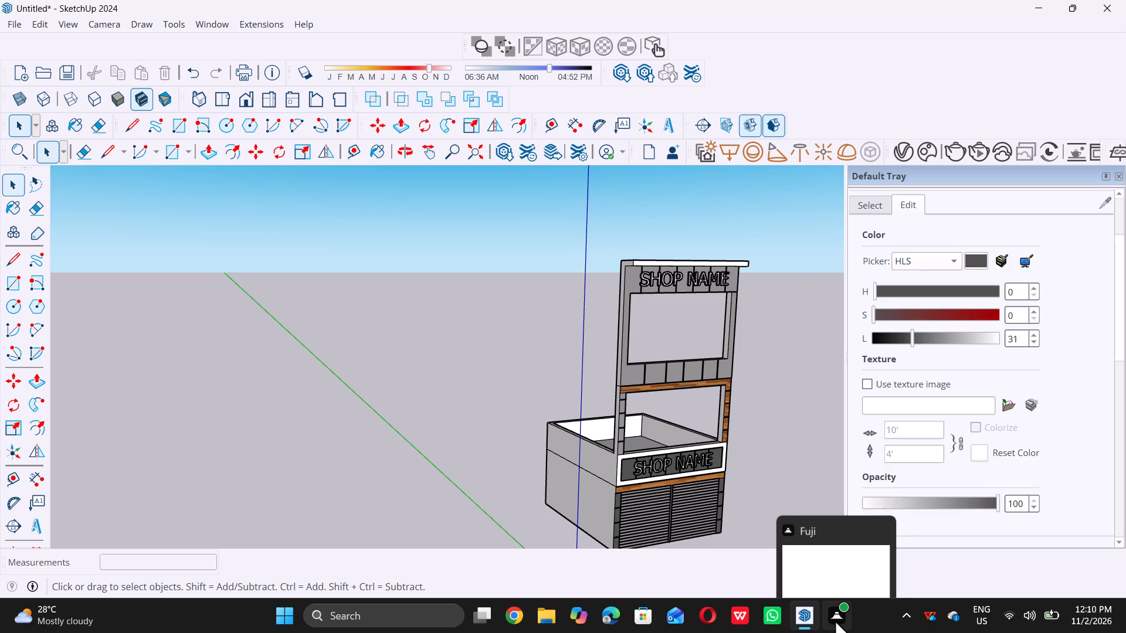
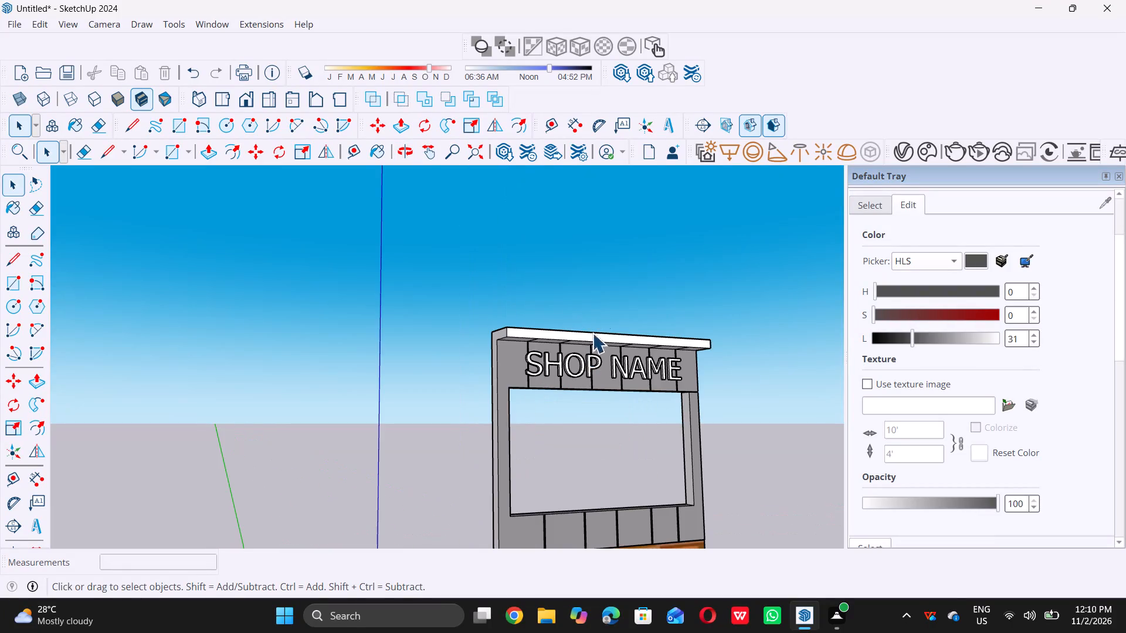
Erase the first three pairs of groove lines on the ledge's underside, above the word SHOP.
middle_drag(596, 324, 595, 269)
scroll(595, 269, up, 4)
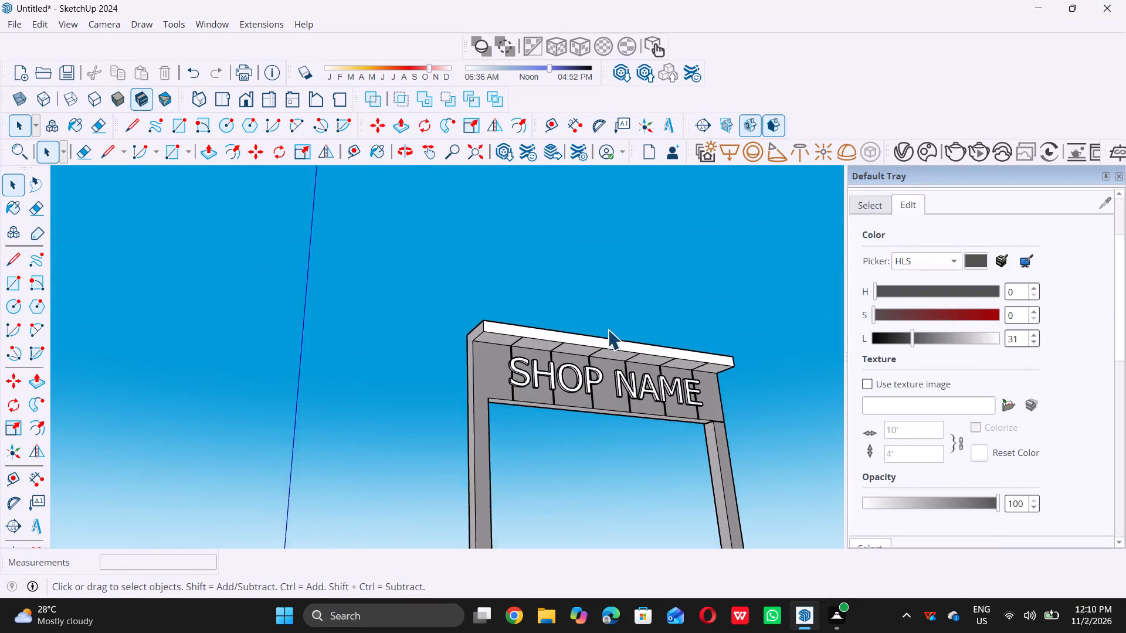
scroll(608, 329, up, 4)
middle_drag(604, 378, 586, 321)
scroll(586, 331, up, 3)
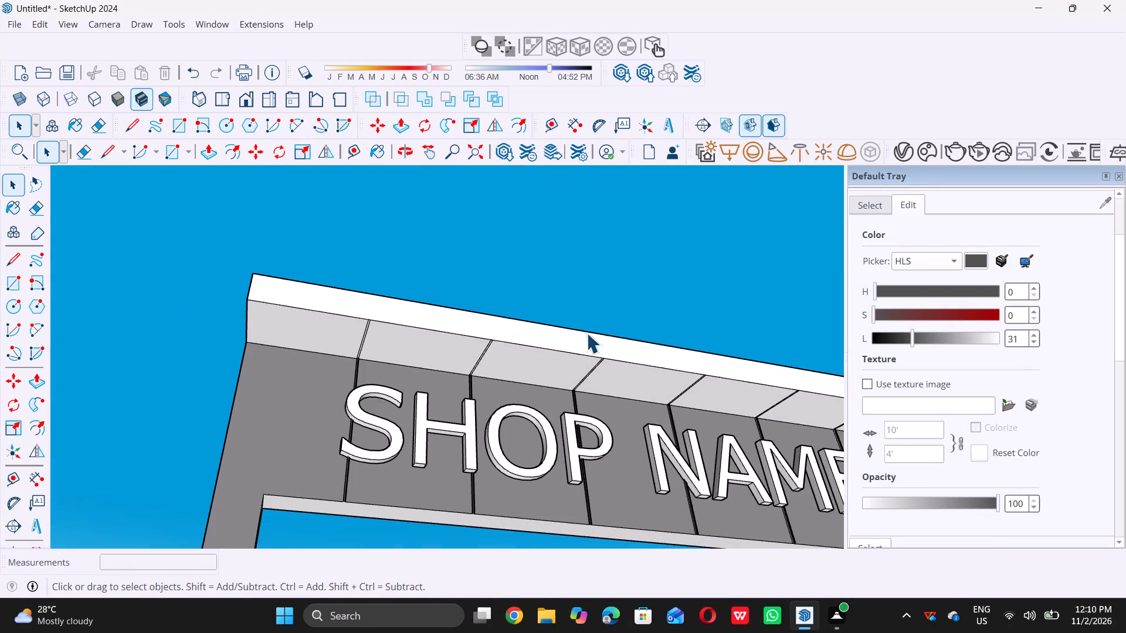
scroll(969, 342, down, 1)
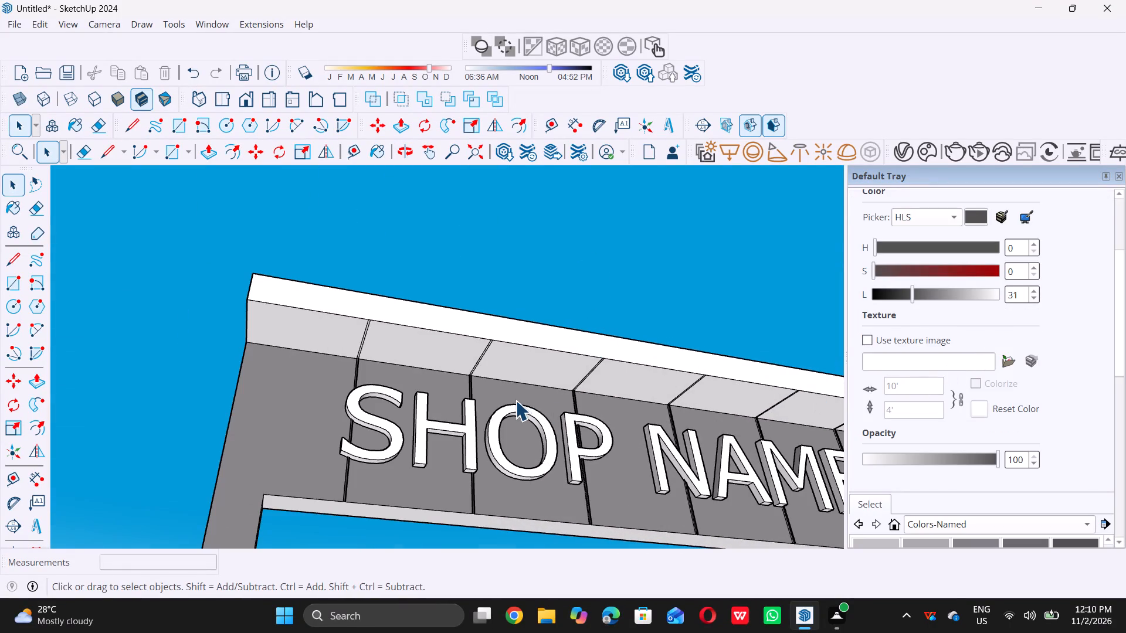
scroll(359, 369, down, 7)
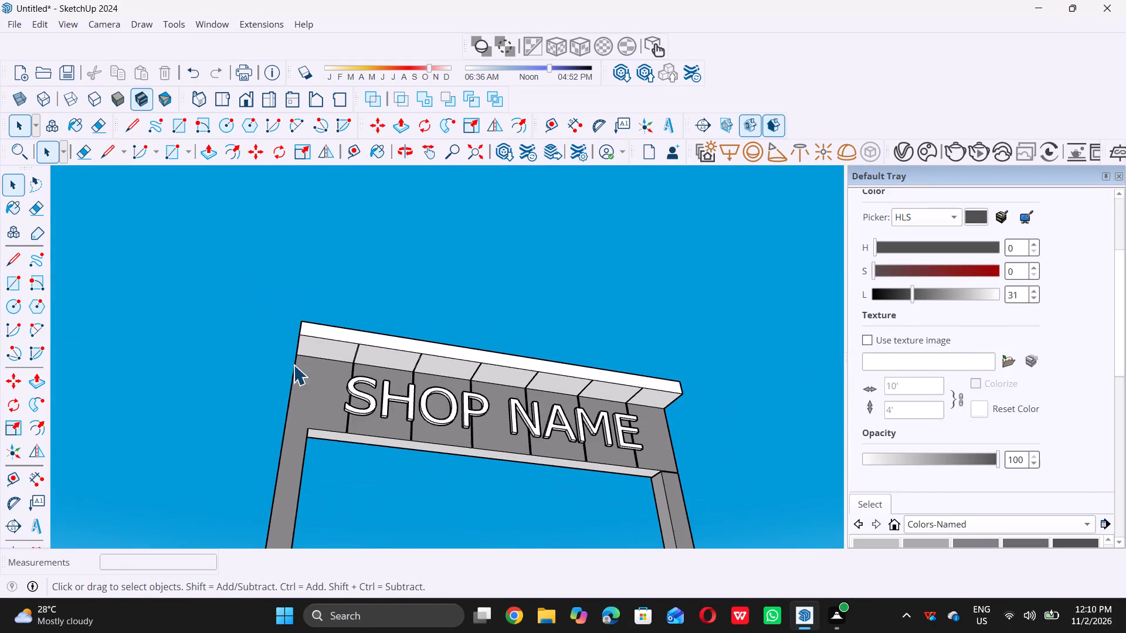
scroll(612, 369, up, 7)
scroll(601, 376, down, 2)
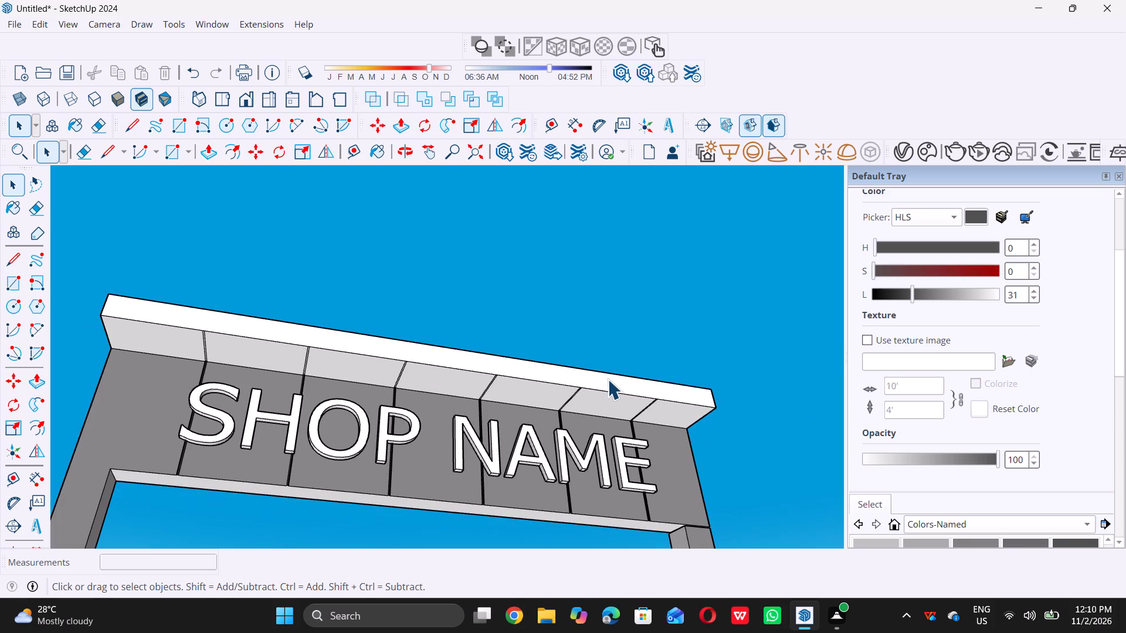
key(e)
scroll(342, 393, down, 1)
scroll(314, 393, up, 10)
scroll(463, 338, down, 5)
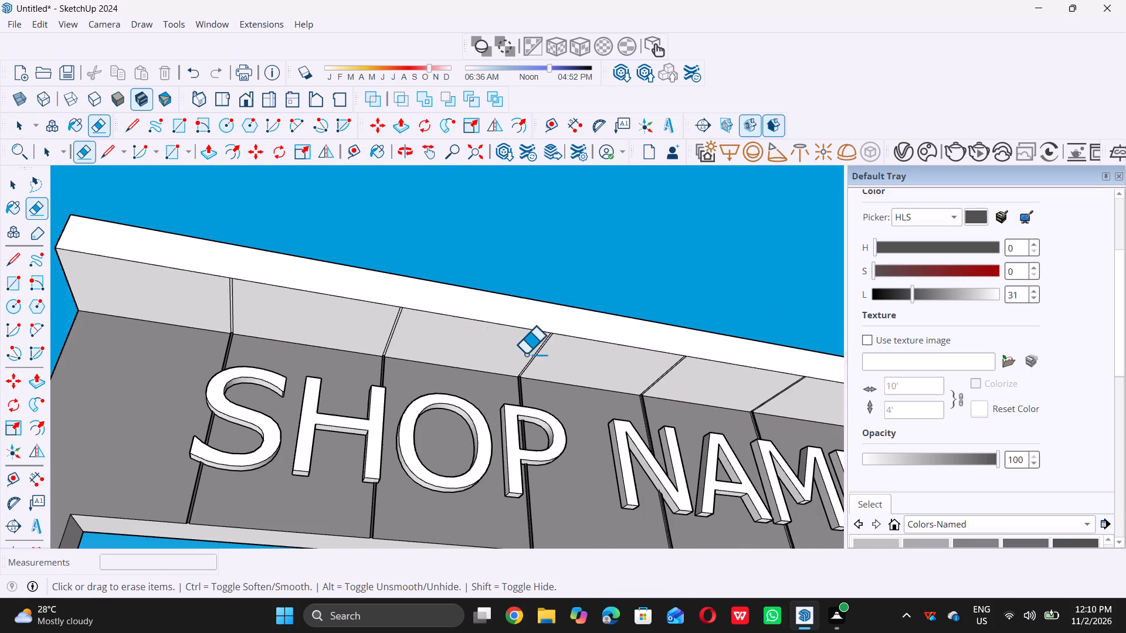
scroll(262, 324, up, 5)
drag(148, 287, 364, 309)
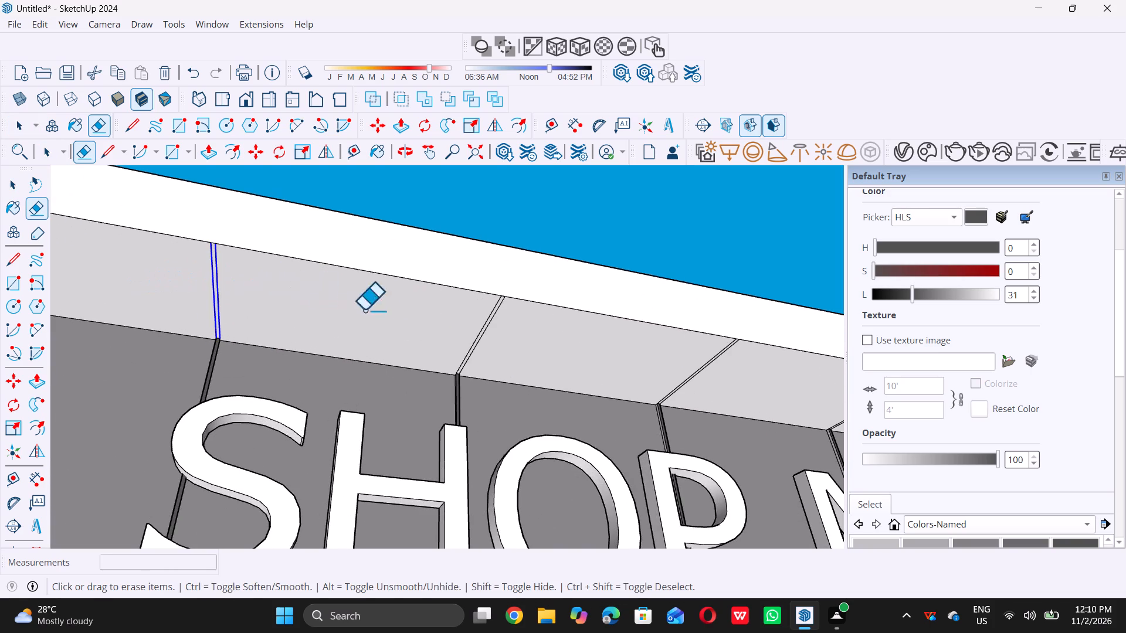
drag(364, 309, 751, 387)
scroll(105, 306, down, 4)
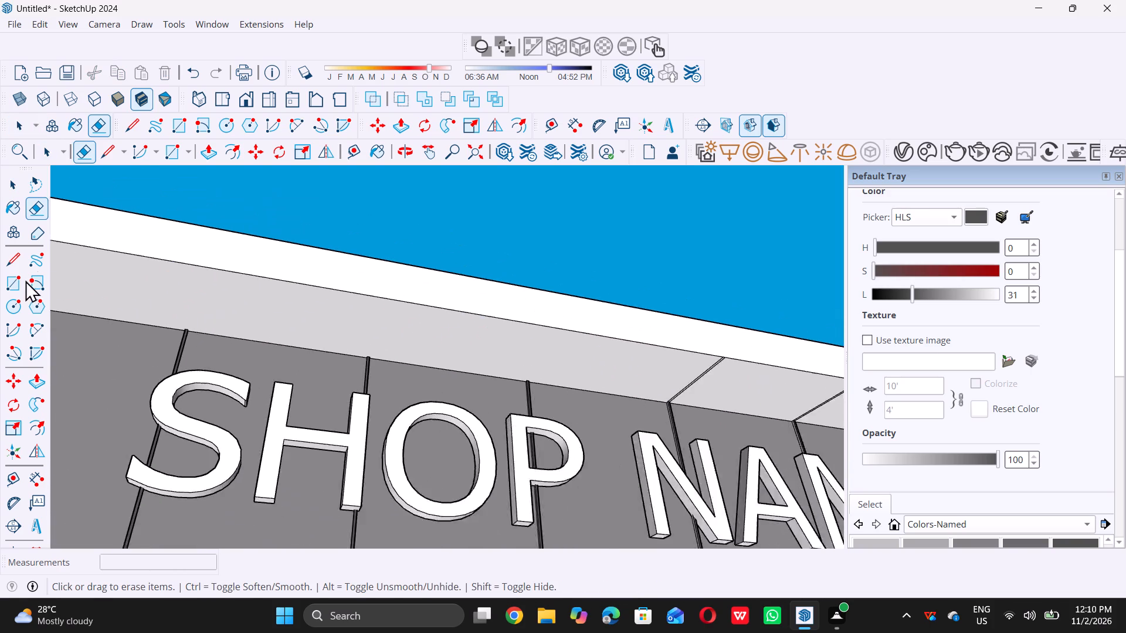
Erase the remaining three pairs of groove lines on the ledge's underside, above the word NAME.
scroll(25, 280, down, 13)
scroll(473, 321, up, 6)
scroll(579, 361, up, 5)
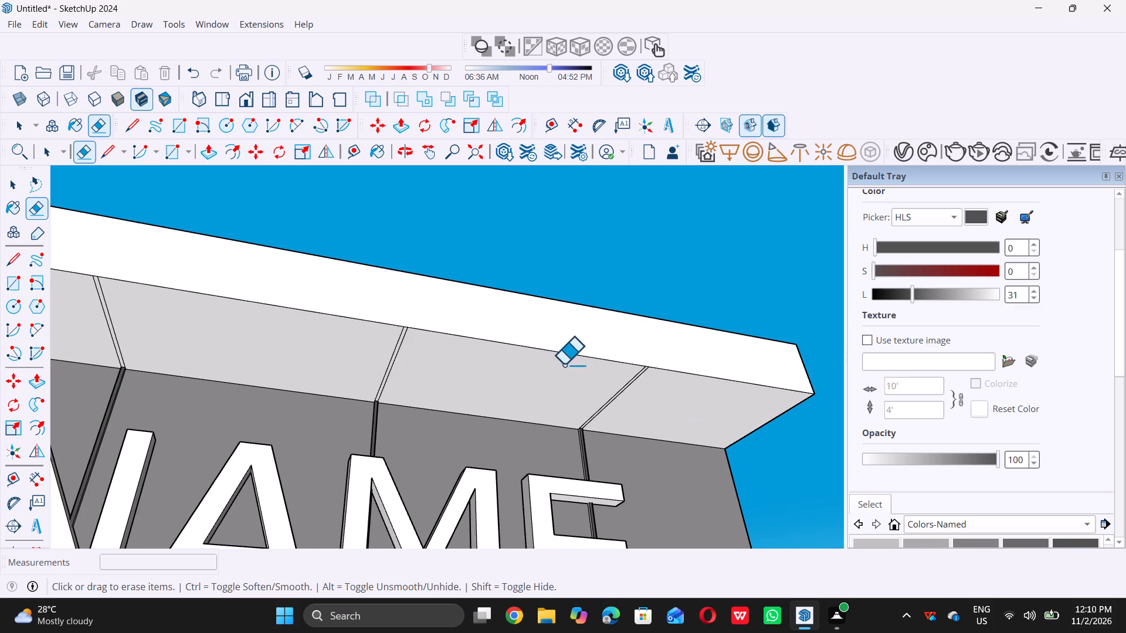
drag(91, 328, 541, 364)
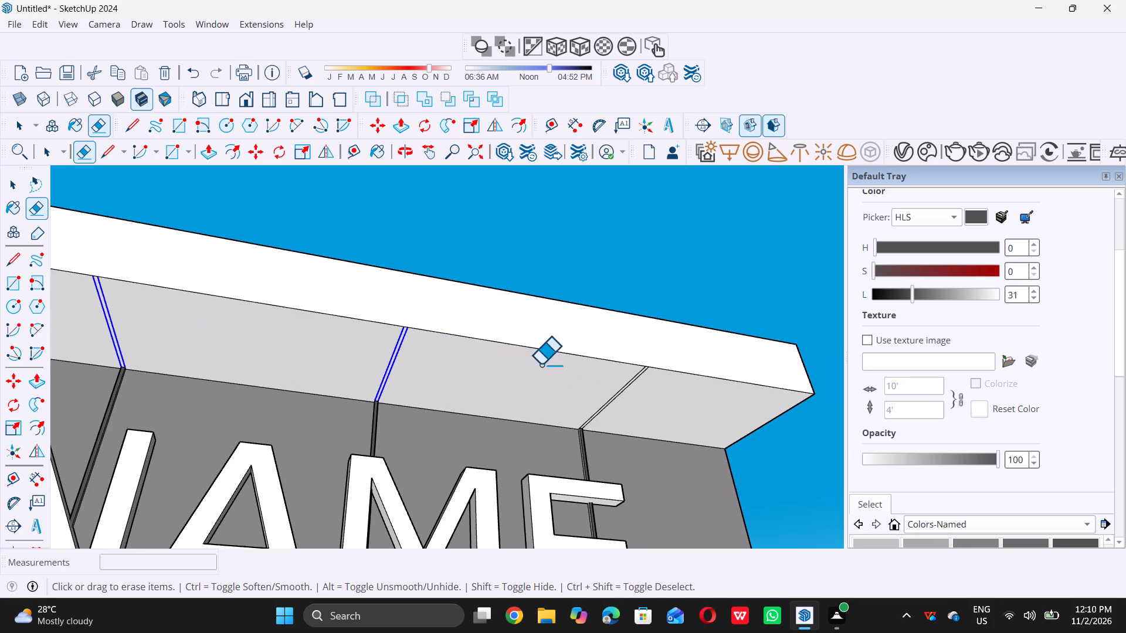
drag(541, 364, 681, 401)
scroll(622, 371, down, 10)
key(space)
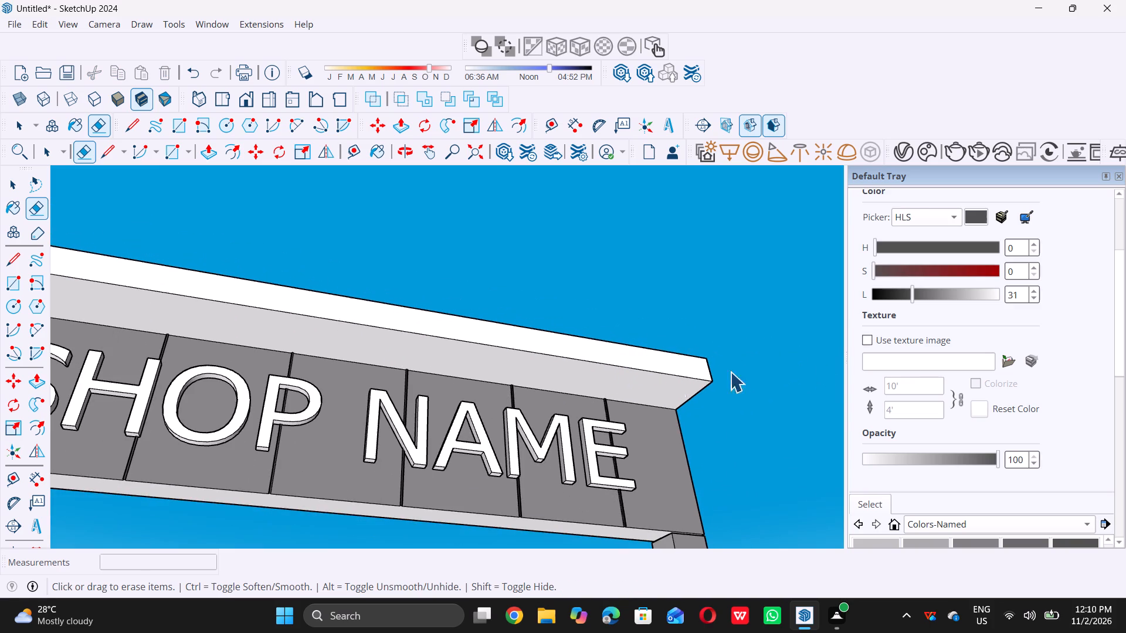
Paint the underside of the overhanging top ledge with the Wood Cherry Original material from the Wood collection.
scroll(976, 375, down, 13)
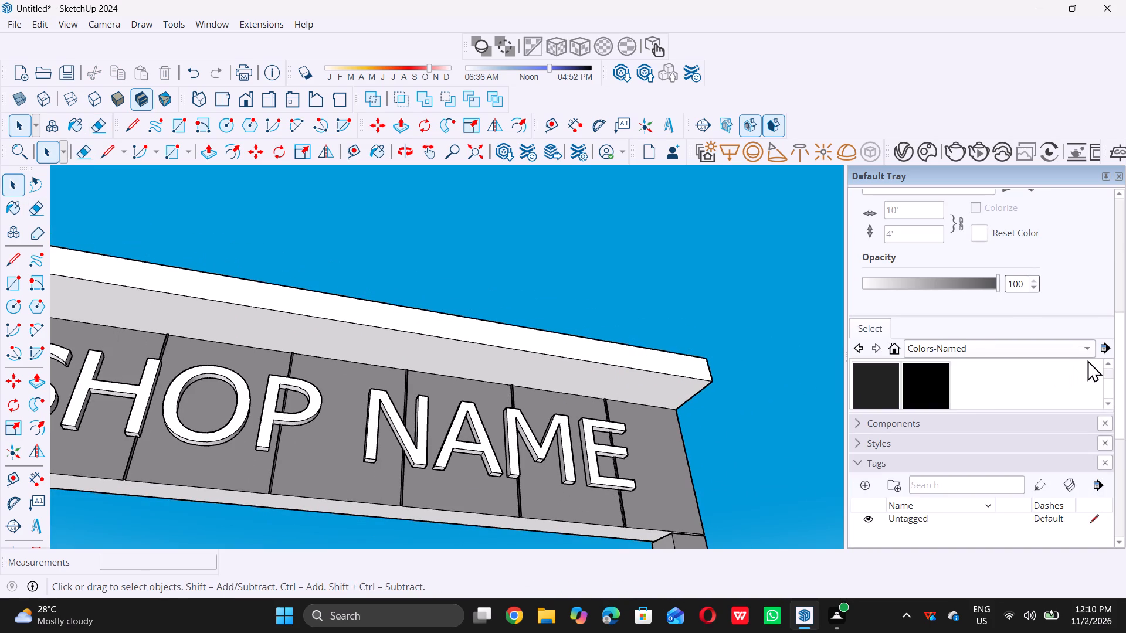
double_click(1086, 348)
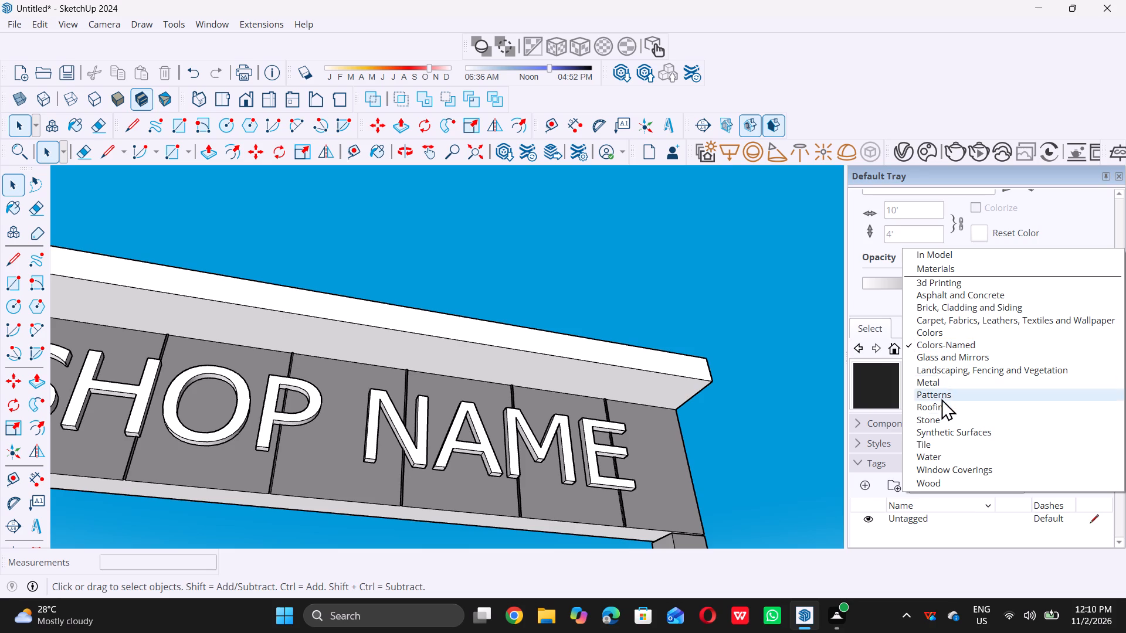
click(941, 477)
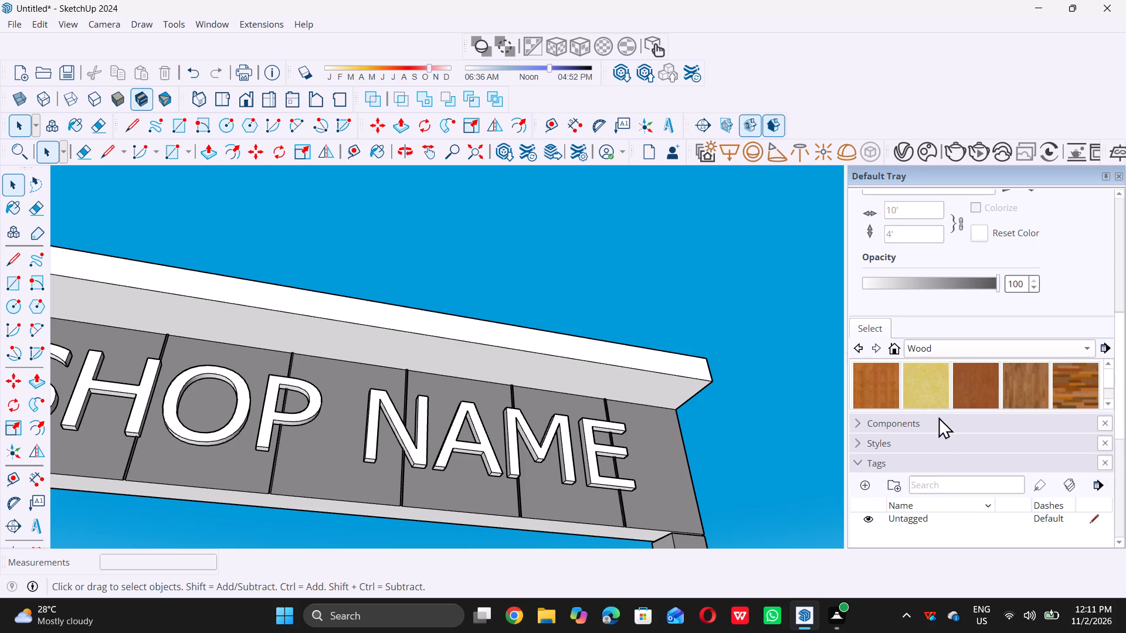
double_click(980, 384)
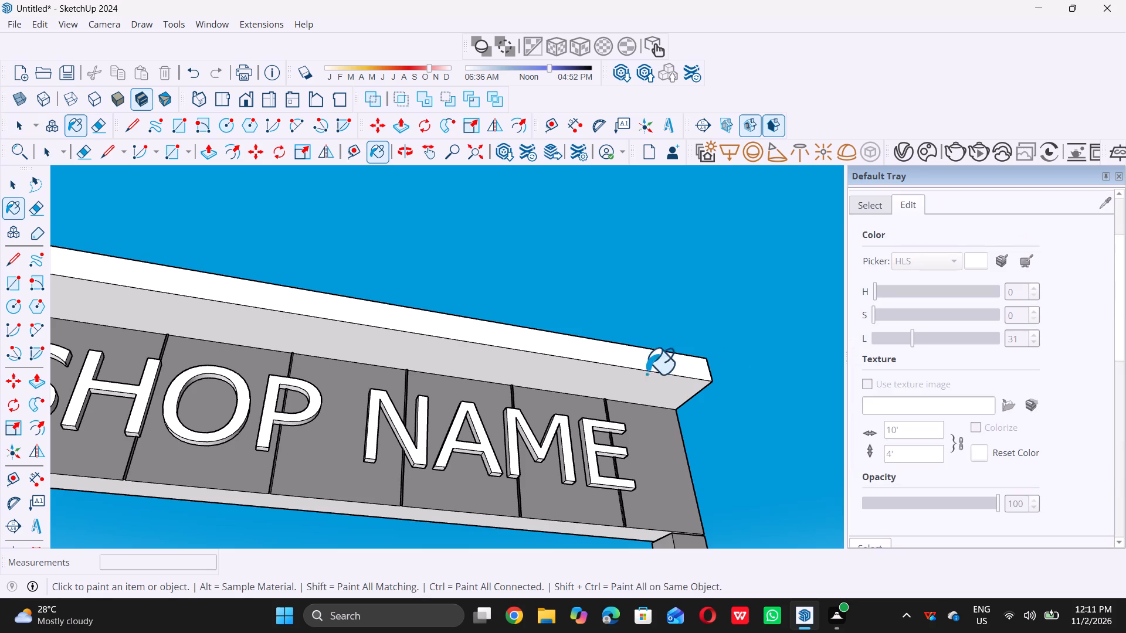
scroll(586, 388, up, 4)
double_click(596, 375)
scroll(608, 365, down, 13)
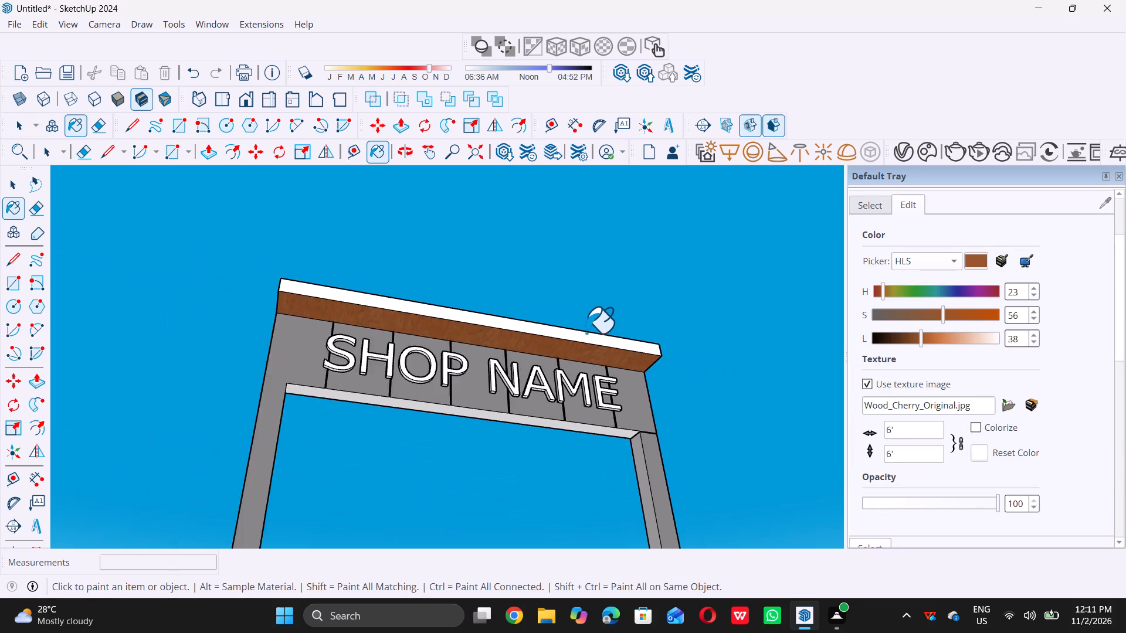
scroll(586, 332, down, 13)
middle_drag(598, 394, 568, 490)
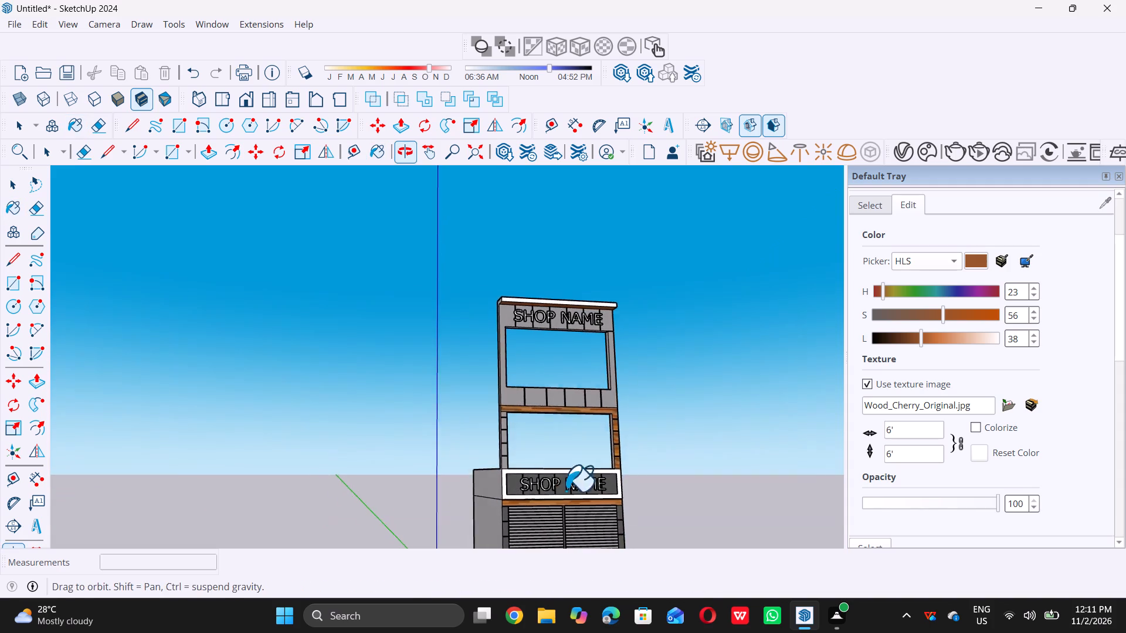
scroll(645, 420, up, 6)
scroll(592, 422, up, 6)
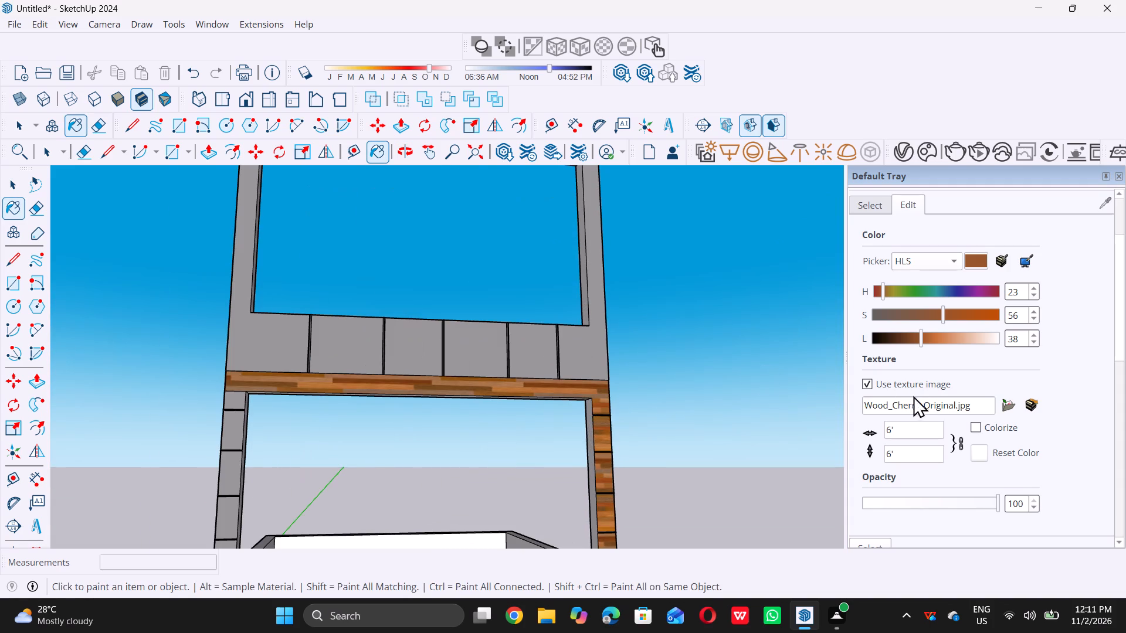
scroll(906, 403, down, 7)
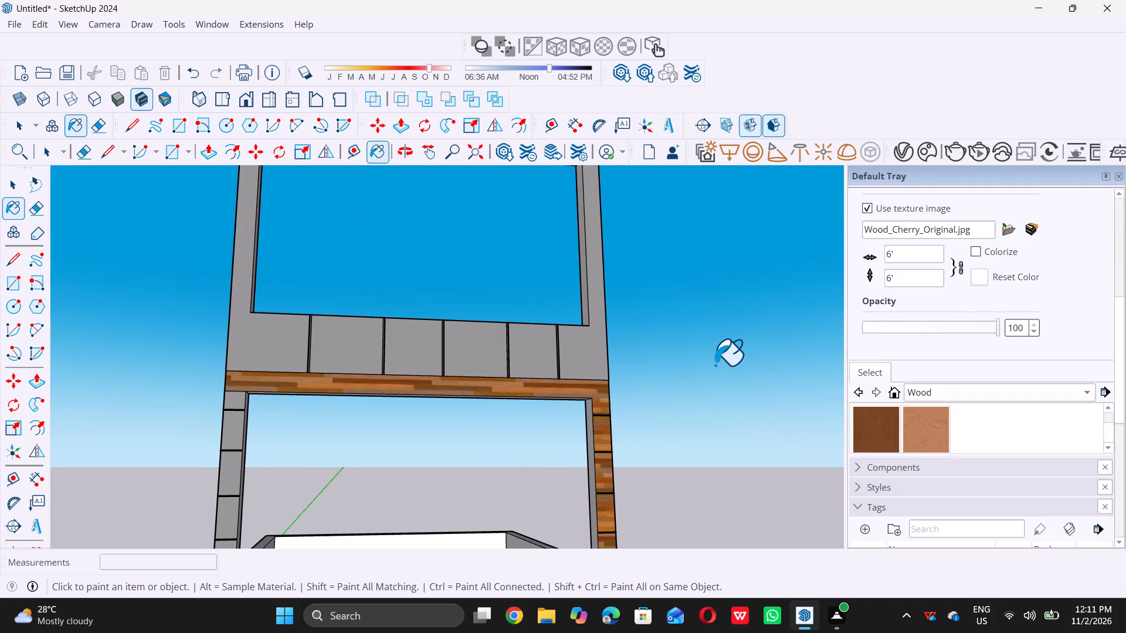
key(space)
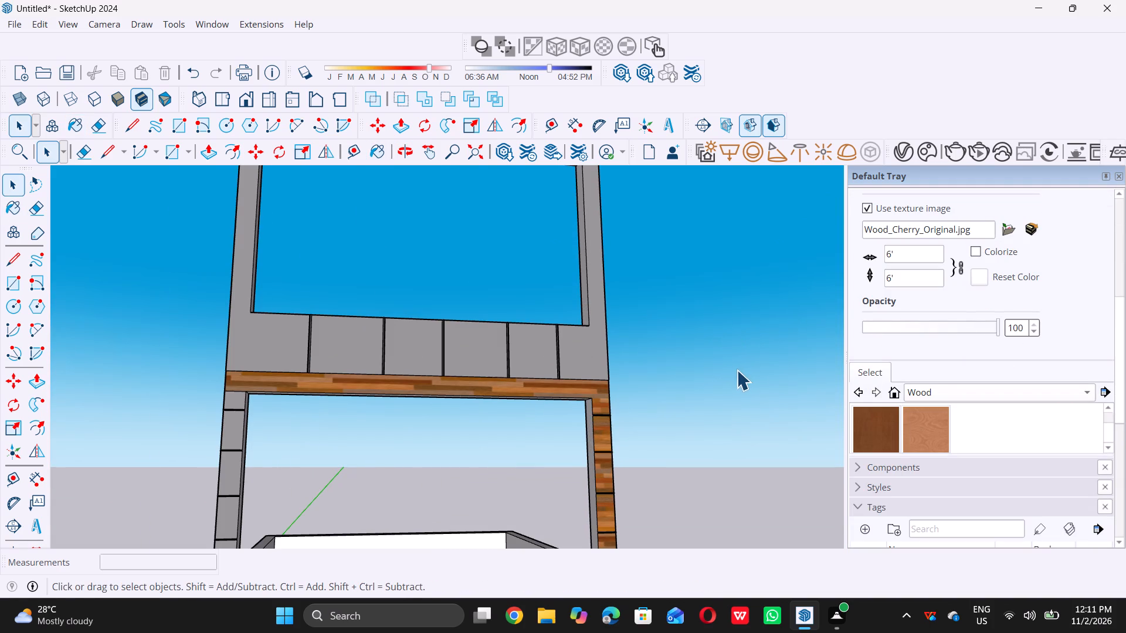
Paint the front face of the top ledge with the Colors-Named grey of lightness 41.
scroll(602, 343, down, 17)
middle_drag(455, 316, 443, 360)
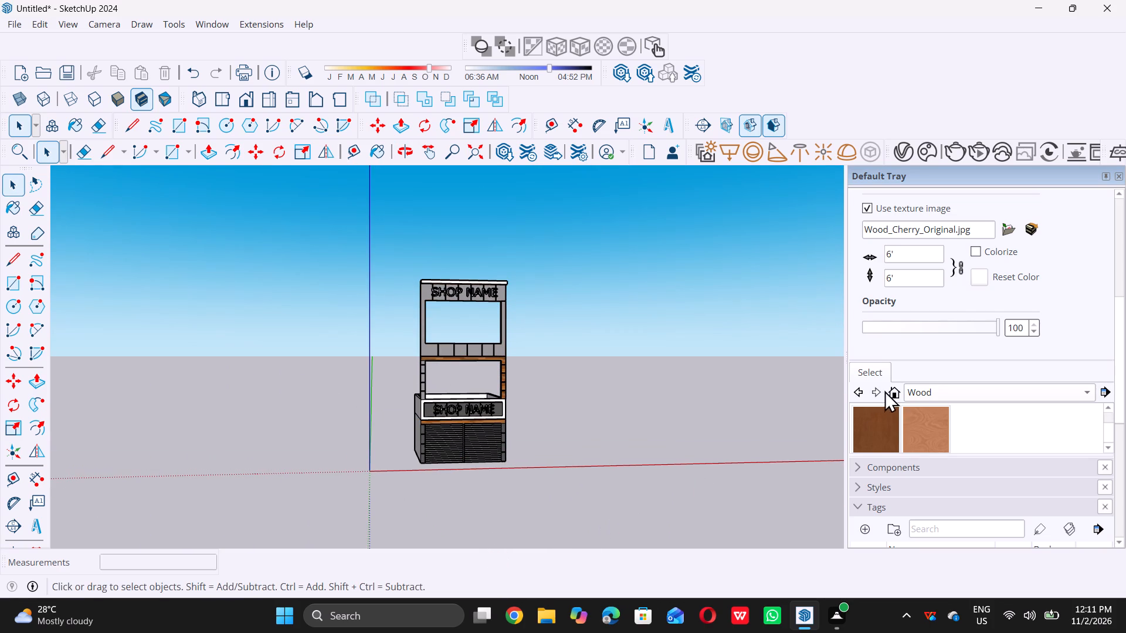
click(1091, 396)
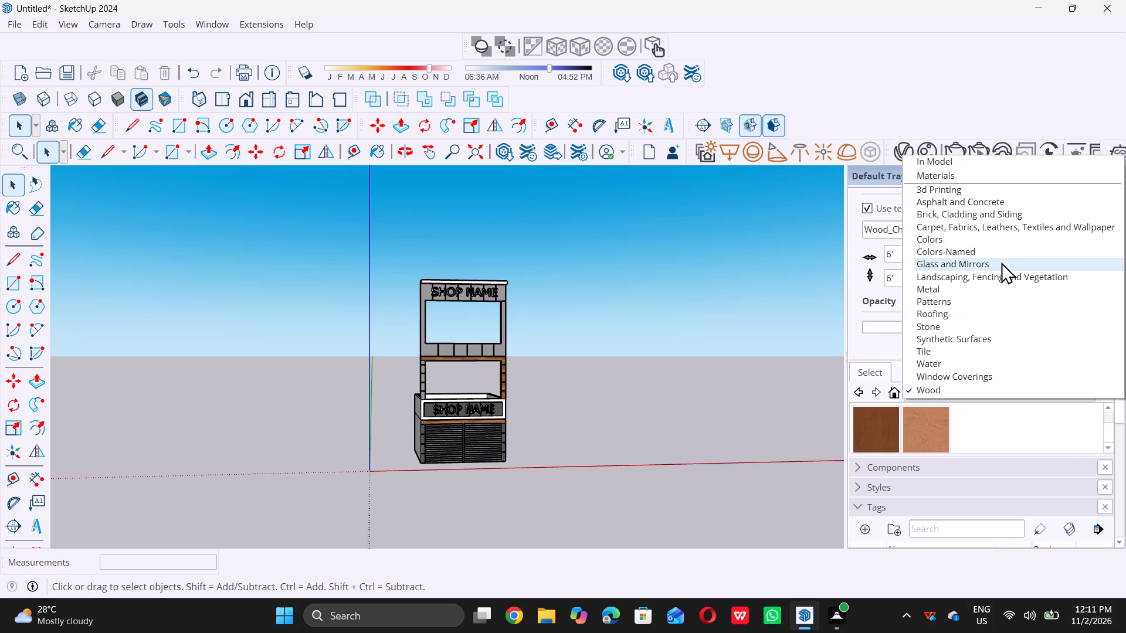
double_click(979, 247)
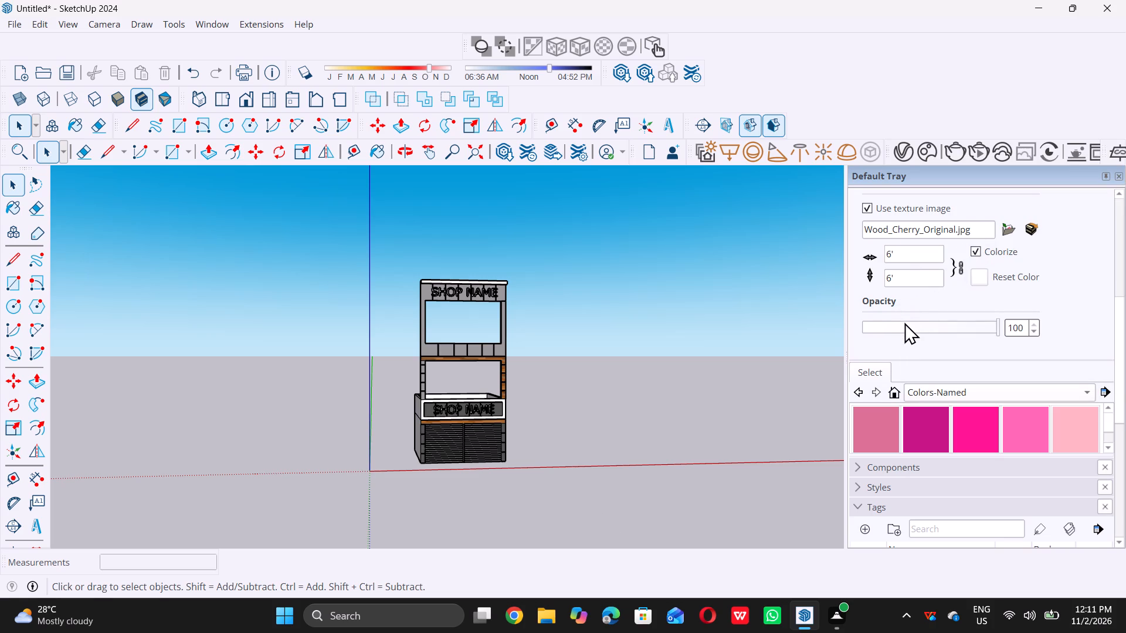
scroll(901, 346, down, 2)
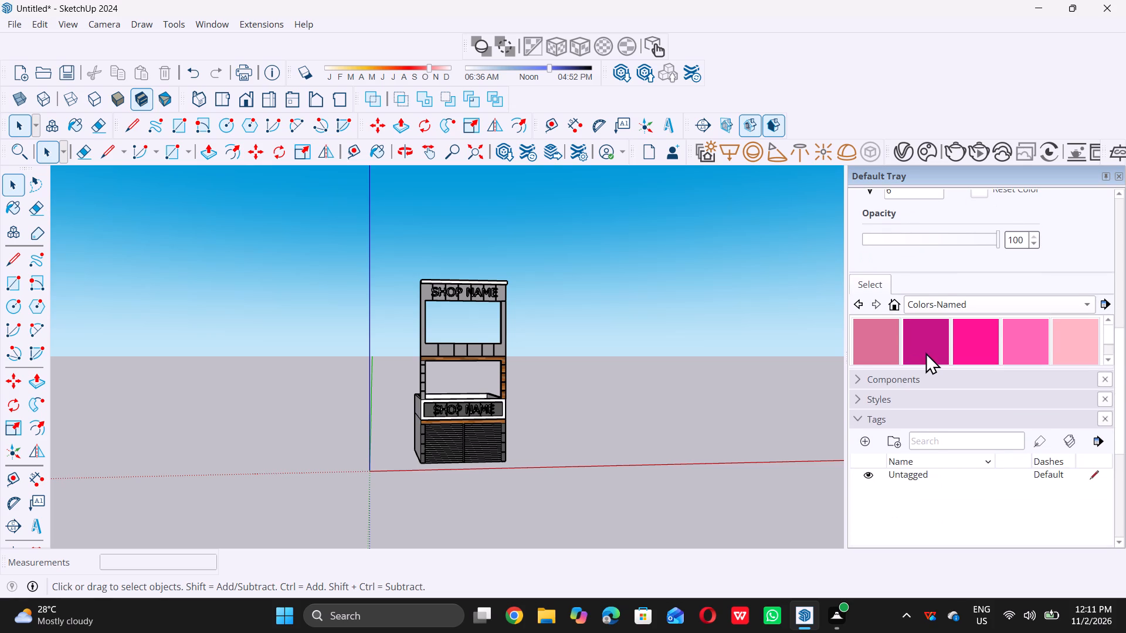
scroll(927, 352, down, 20)
scroll(927, 352, down, 8)
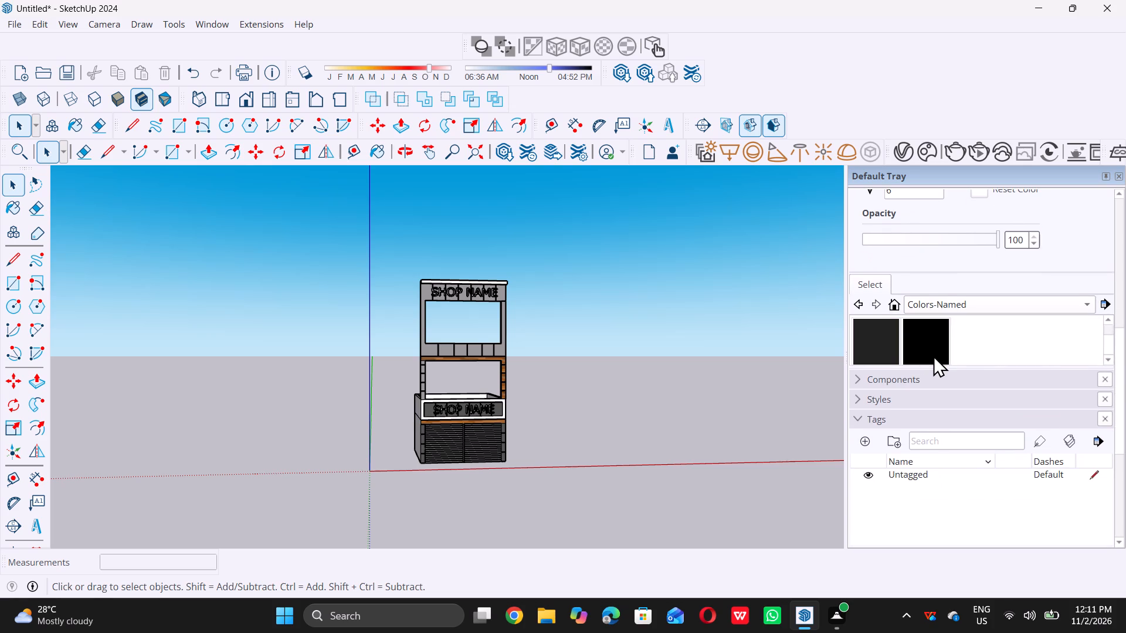
scroll(933, 354, up, 4)
scroll(933, 354, down, 2)
scroll(933, 353, up, 1)
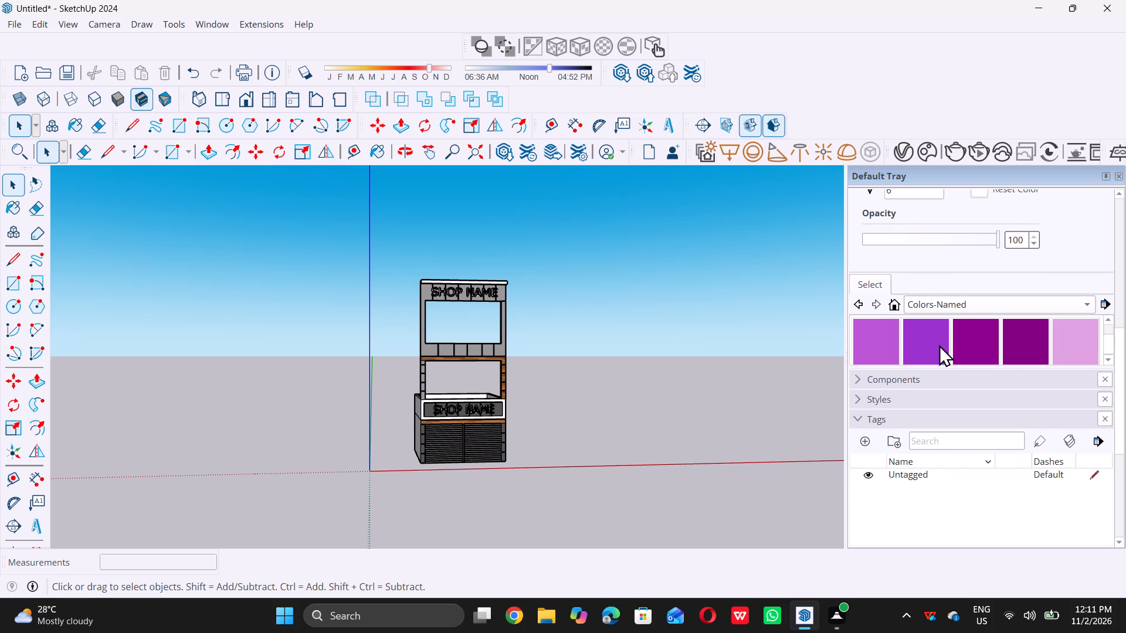
scroll(944, 343, down, 4)
scroll(944, 343, up, 1)
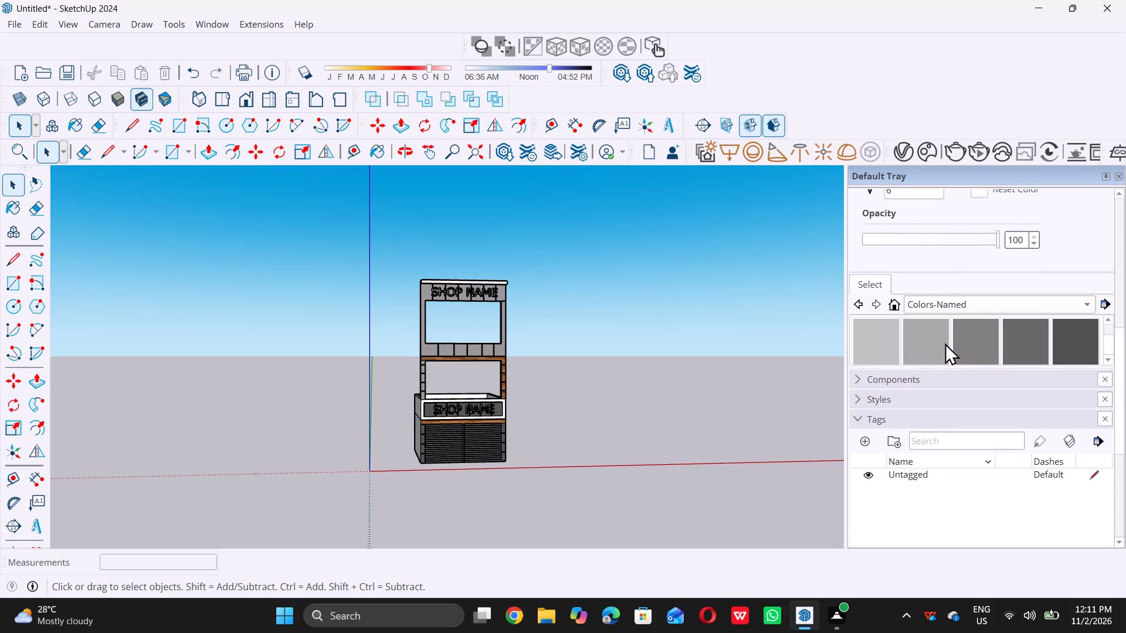
click(1022, 345)
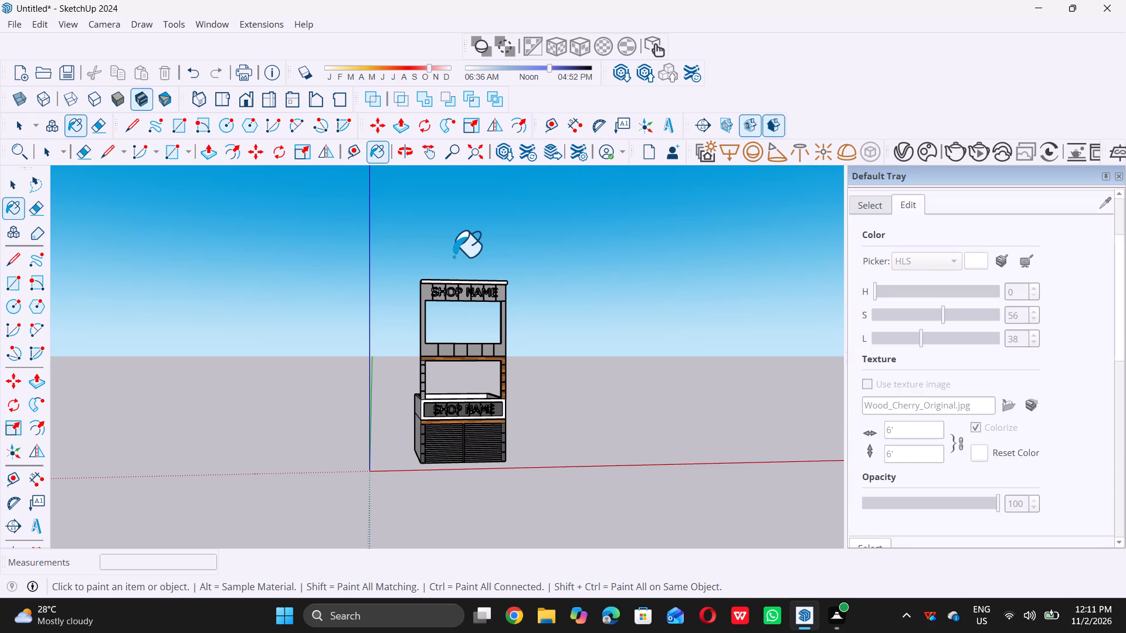
scroll(368, 260, up, 6)
scroll(605, 306, up, 6)
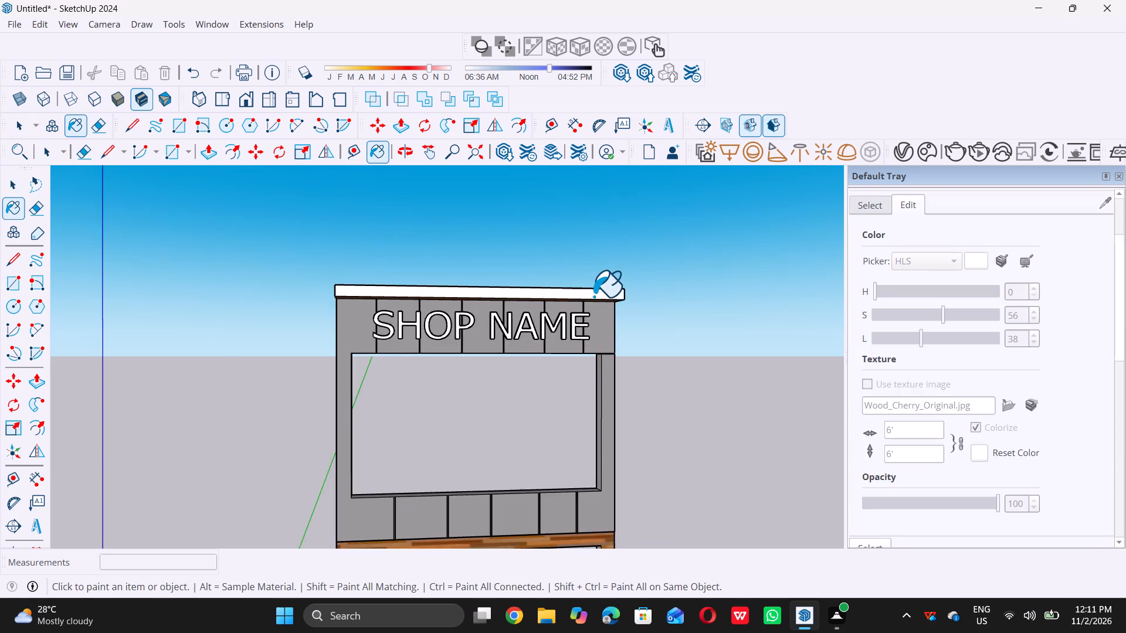
scroll(593, 296, up, 9)
triple_click(599, 285)
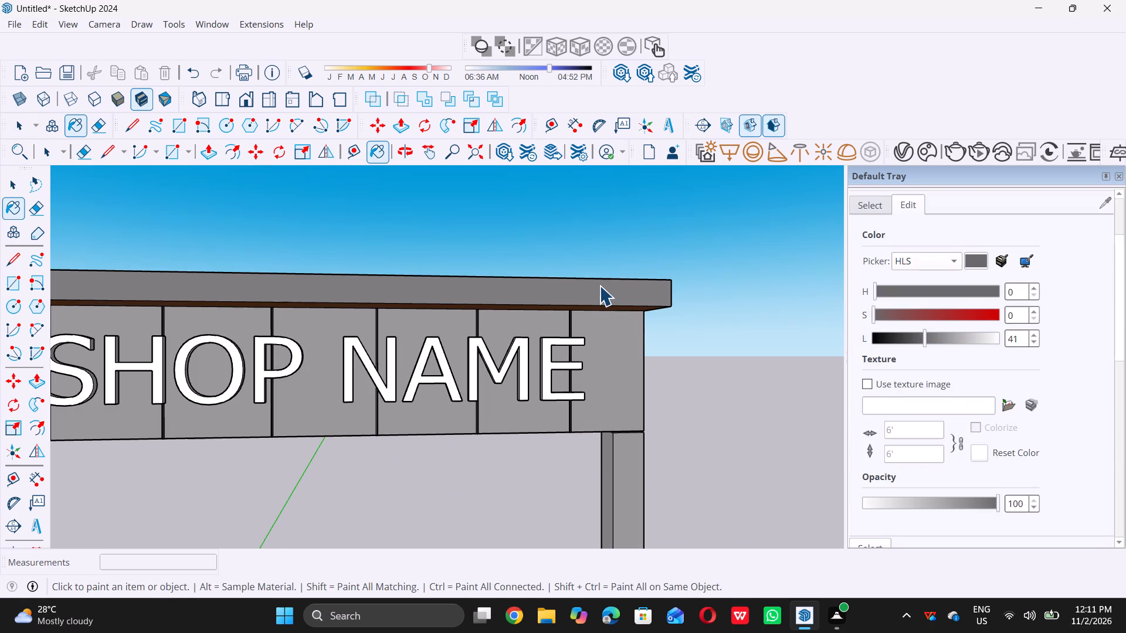
key(space)
scroll(600, 285, down, 15)
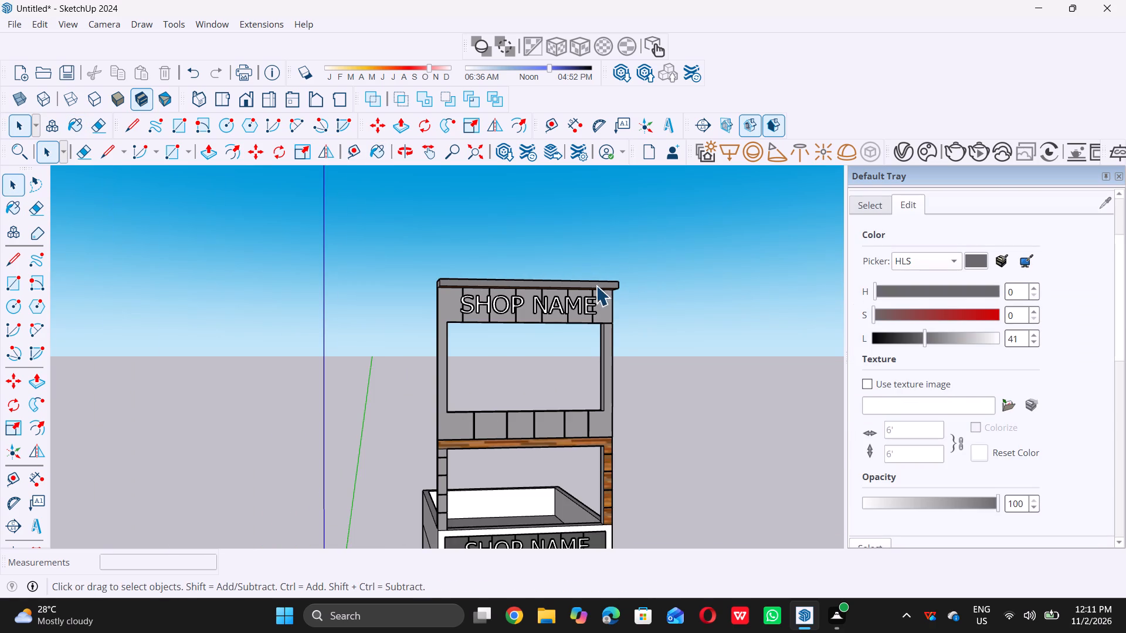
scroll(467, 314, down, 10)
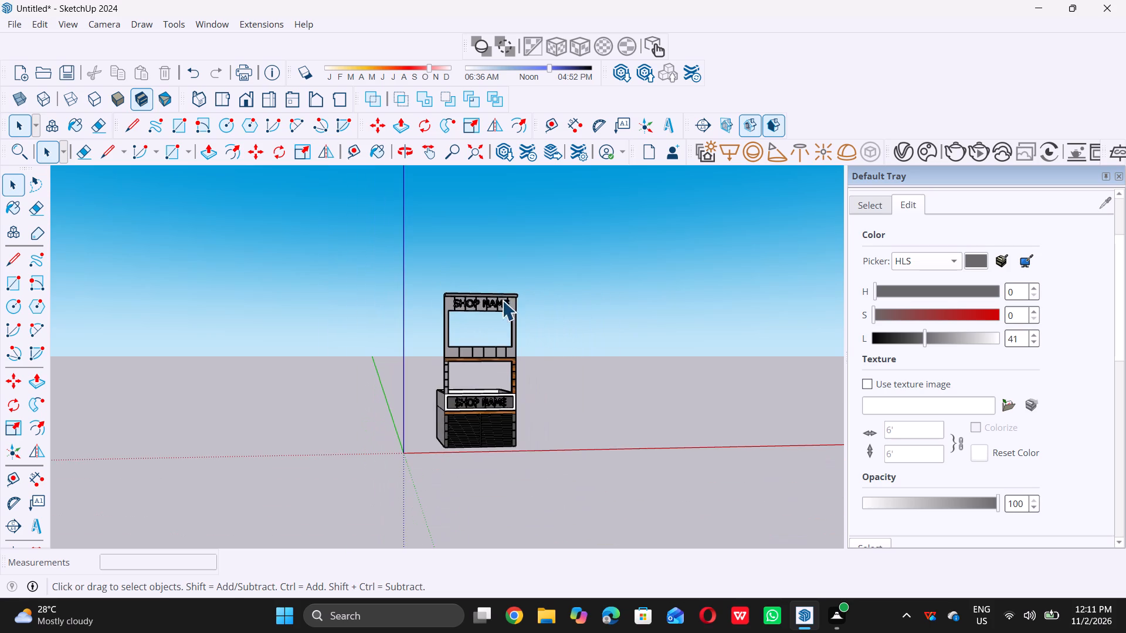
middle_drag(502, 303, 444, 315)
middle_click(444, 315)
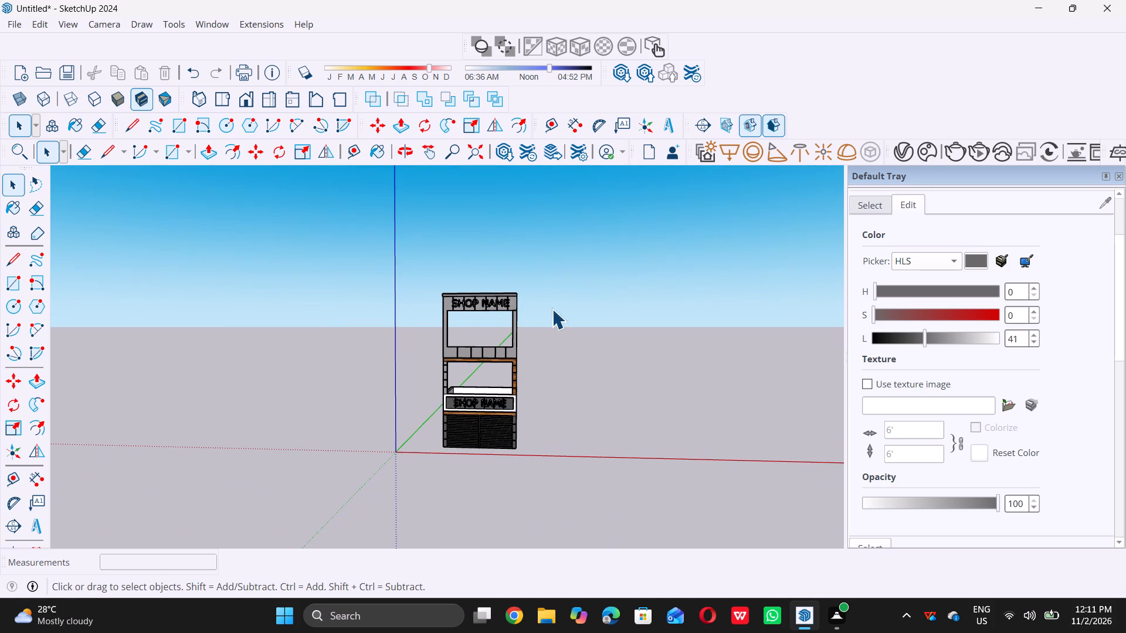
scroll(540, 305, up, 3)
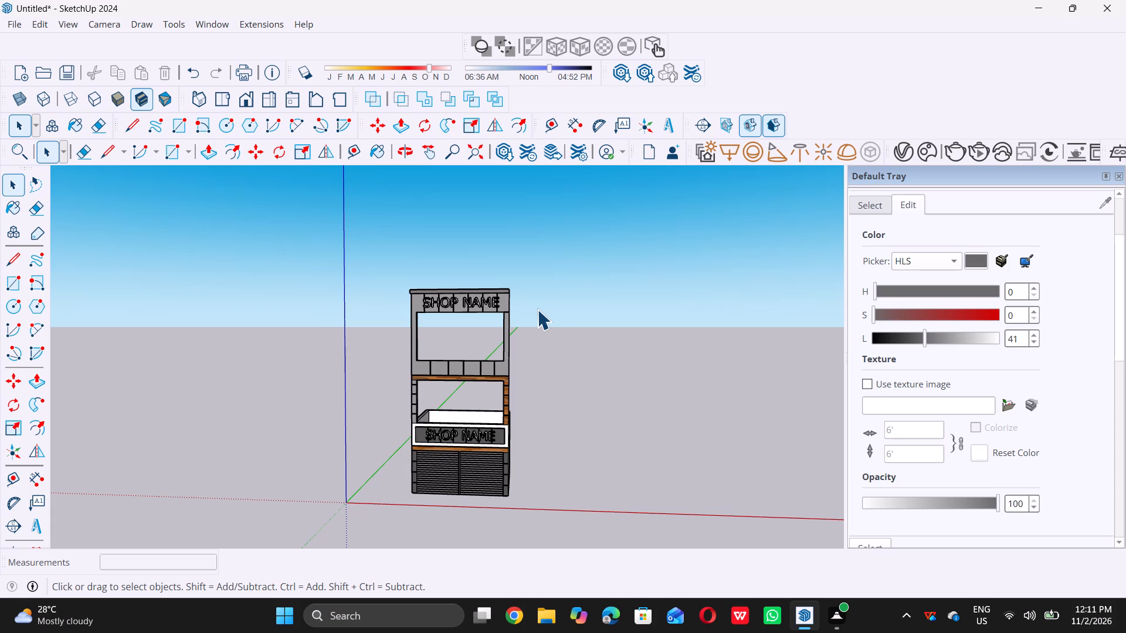
Search 3D Warehouse for "COMMERIAL GLASS".
scroll(433, 326, up, 2)
scroll(432, 326, down, 3)
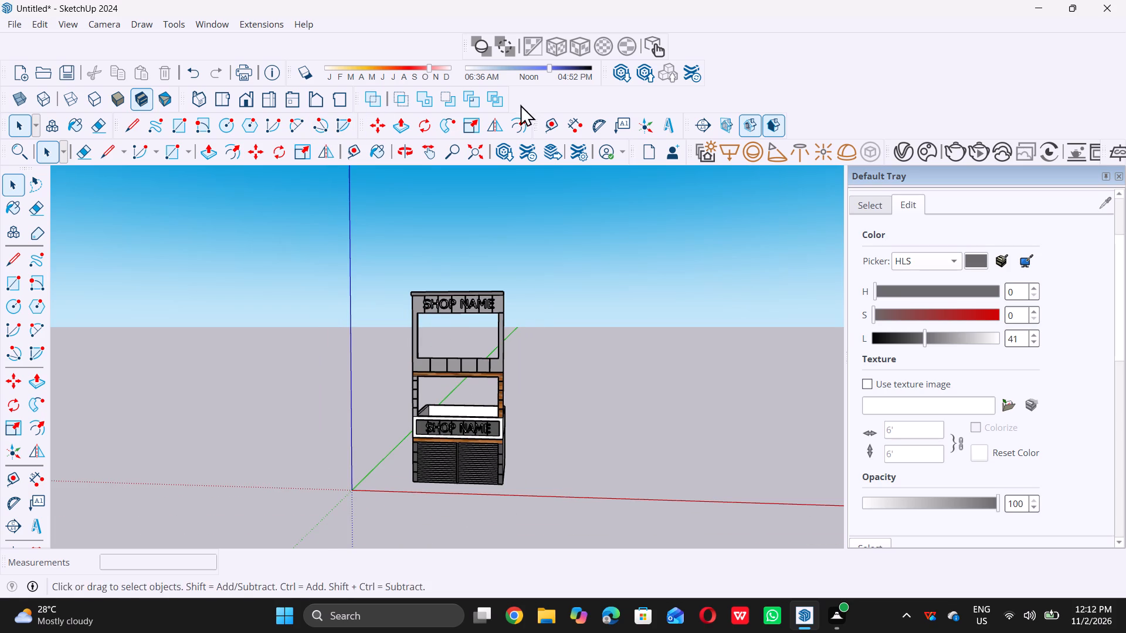
double_click(502, 149)
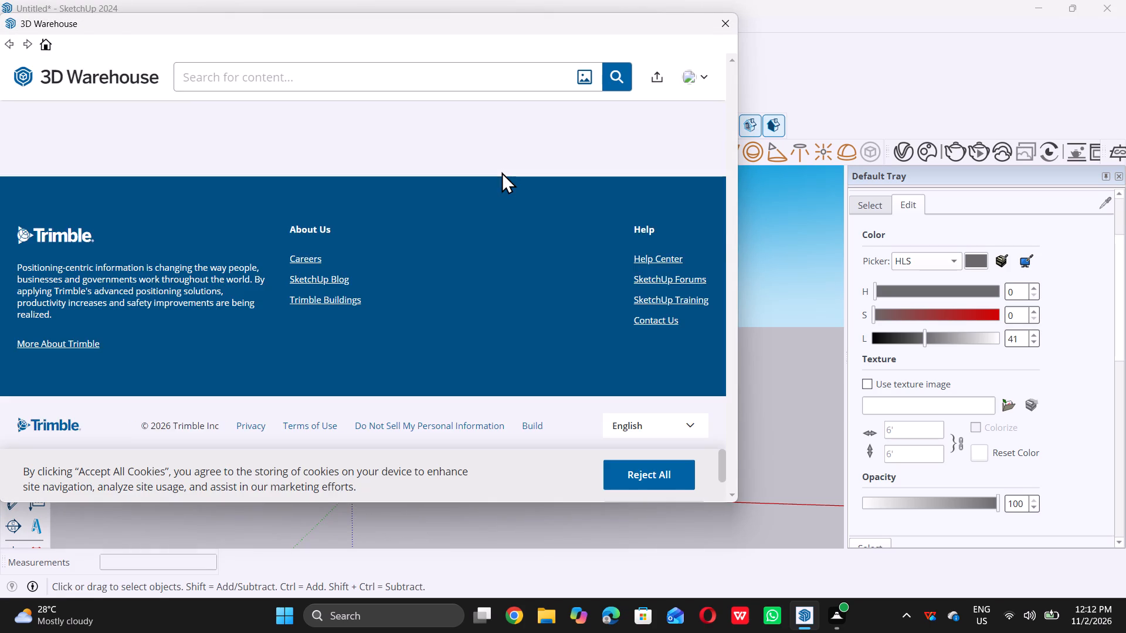
double_click(375, 65)
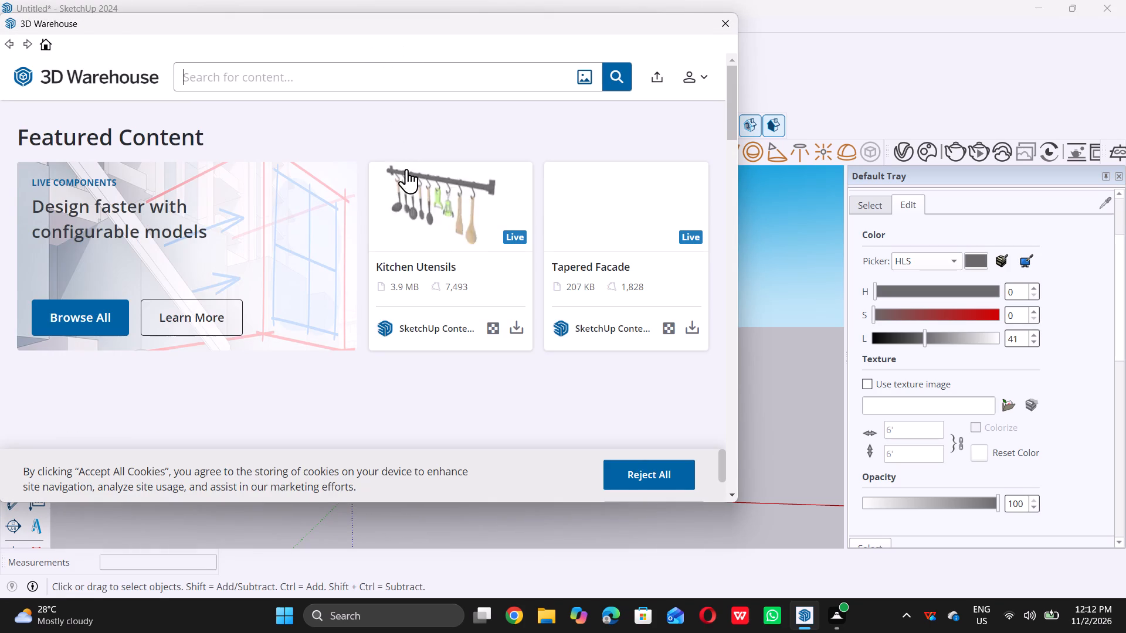
key(c)
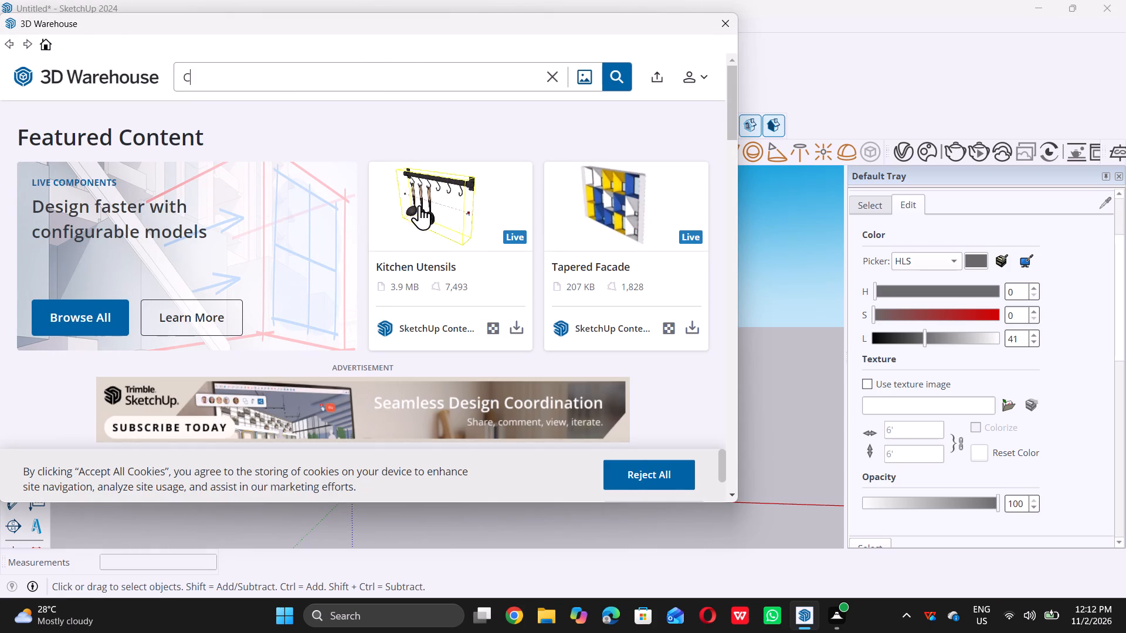
key(o)
key(m)
key(m)
key(e)
key(r)
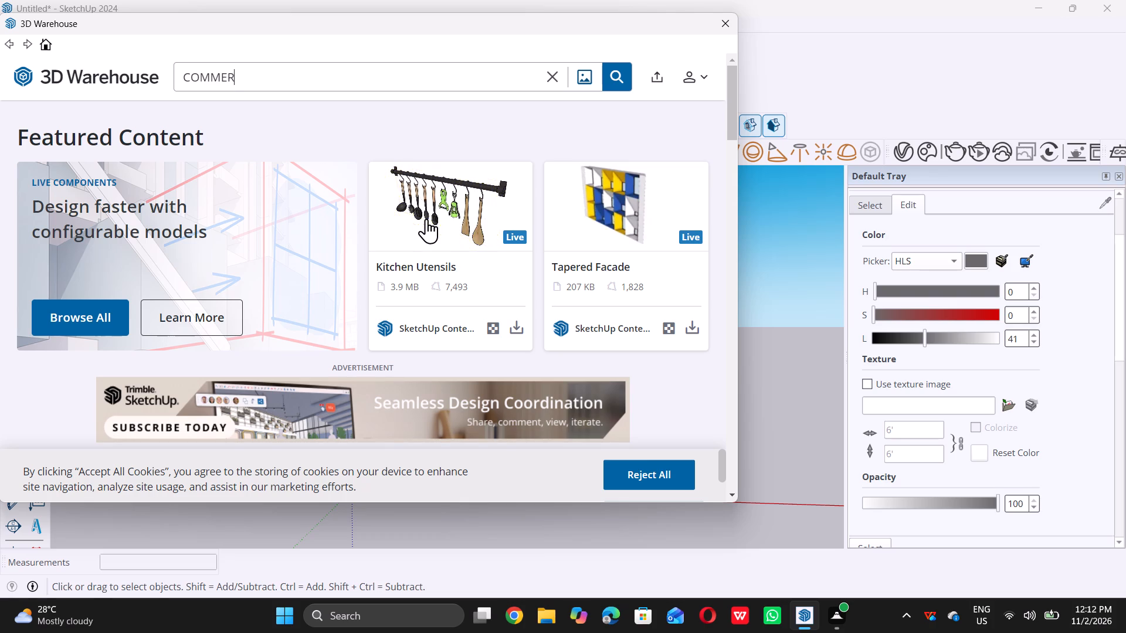
key(i)
key(a)
key(l)
key(space)
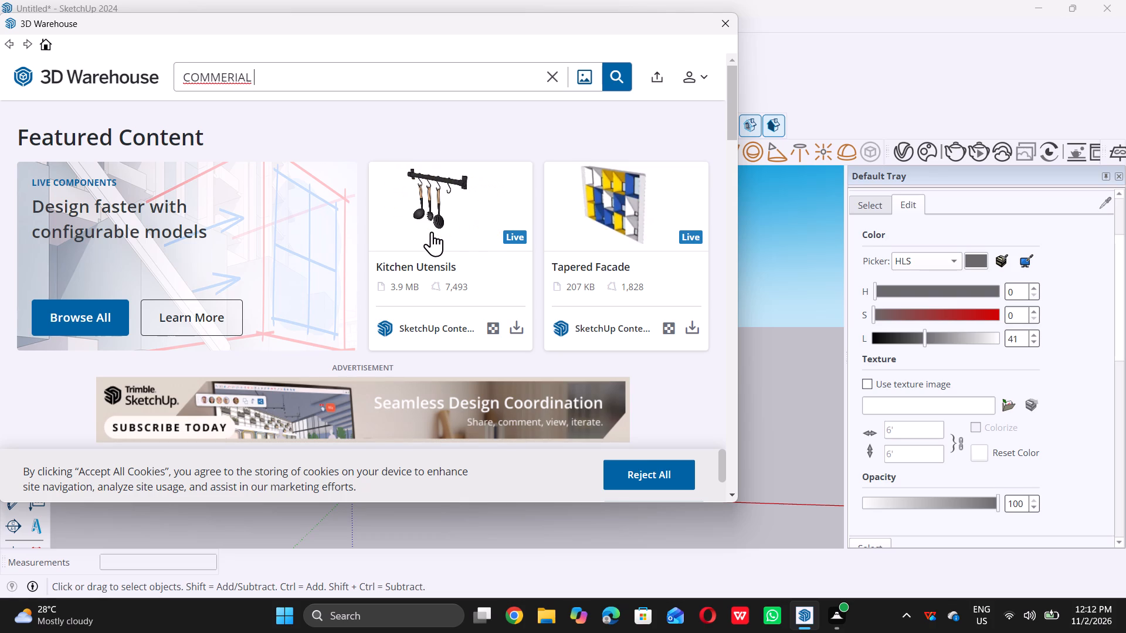
key(g)
key(l)
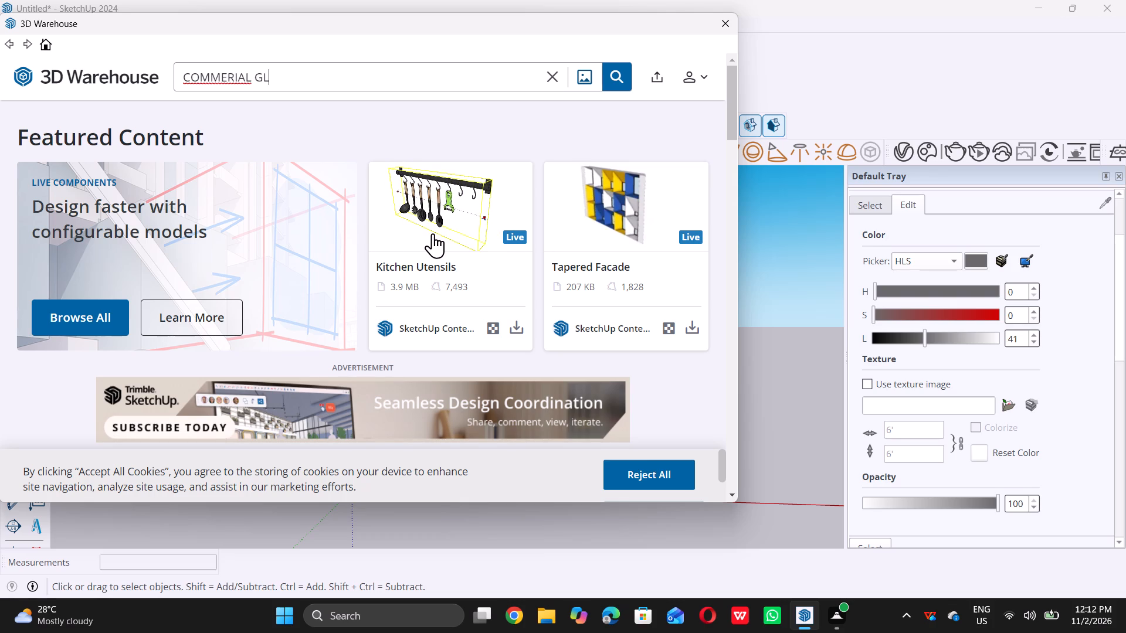
key(a)
text(SS)
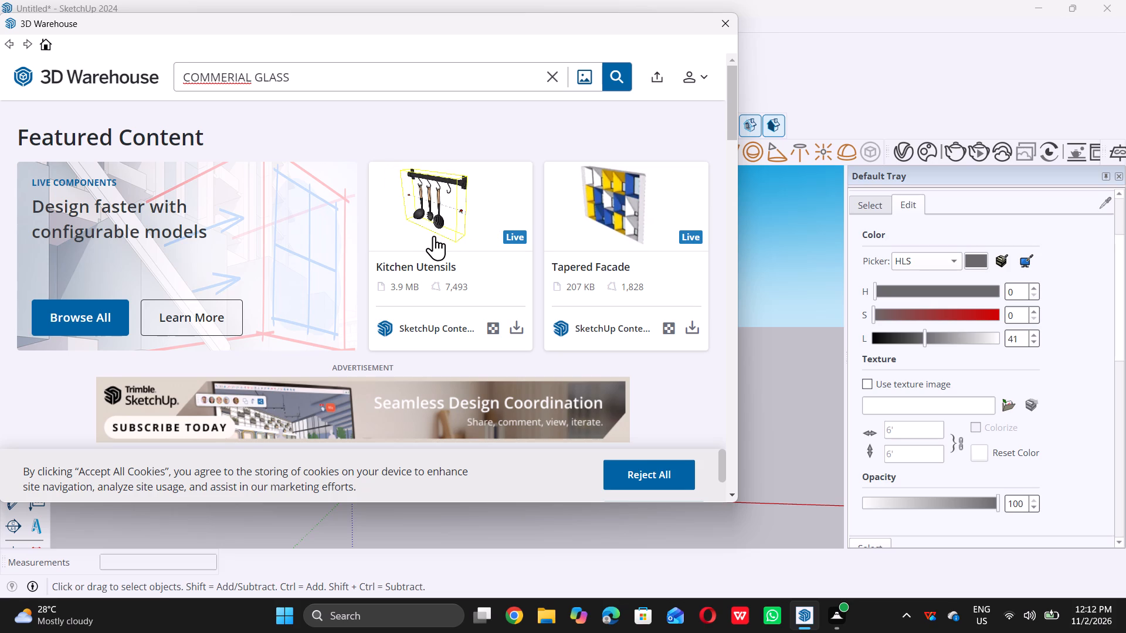
key(Return)
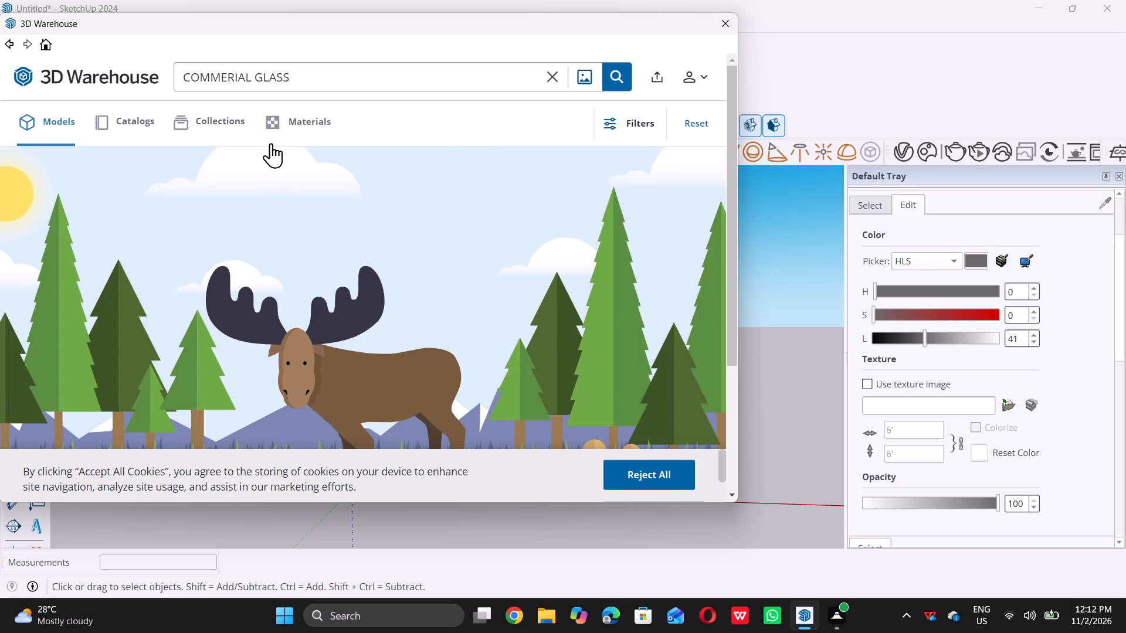
Replace the 3D Warehouse search with "window glass".
double_click(331, 77)
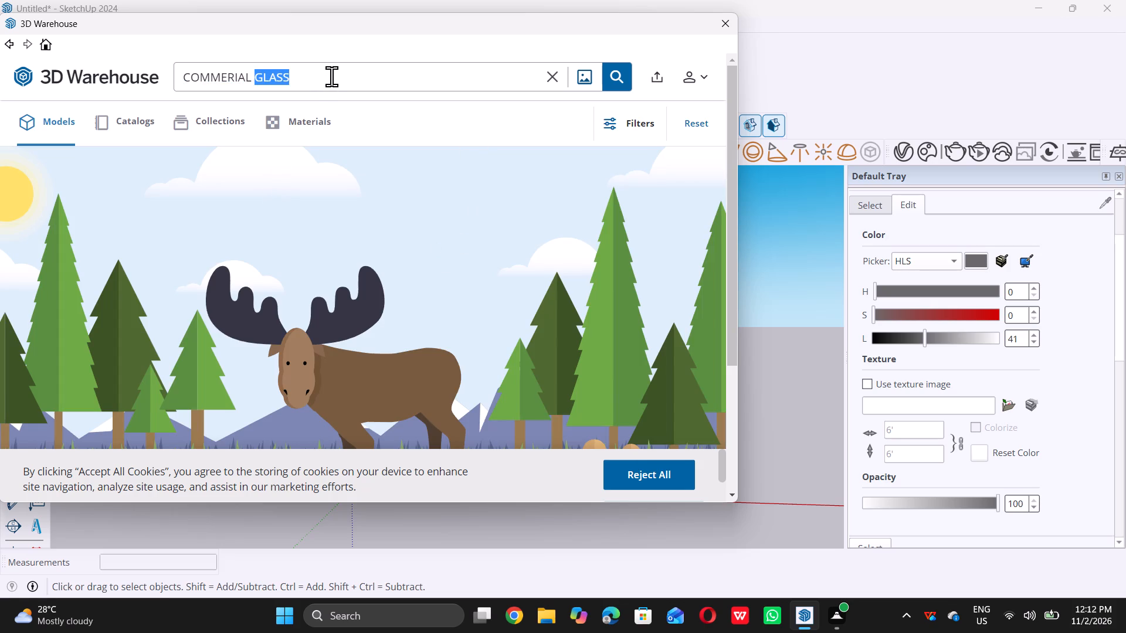
key(BackSpace)
key(BackSpace)
key(BackSpace)
key(BackSpace)
key(BackSpace)
key(BackSpace)
key(BackSpace)
key(BackSpace)
key(BackSpace)
key(BackSpace)
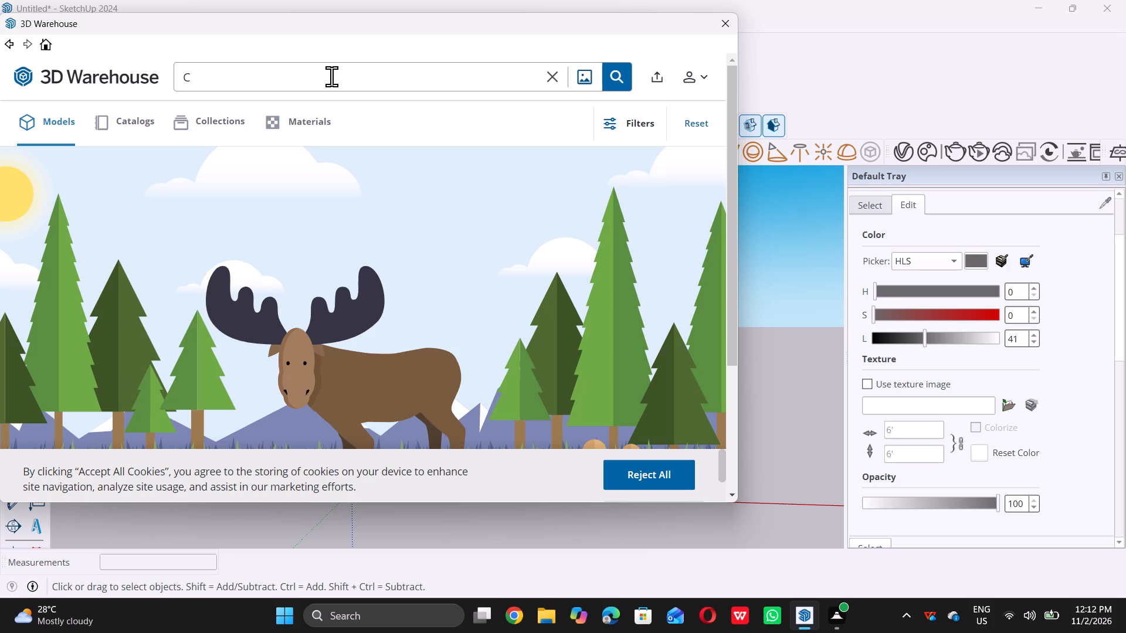
key(BackSpace)
key(BackSpace)
text(windo)
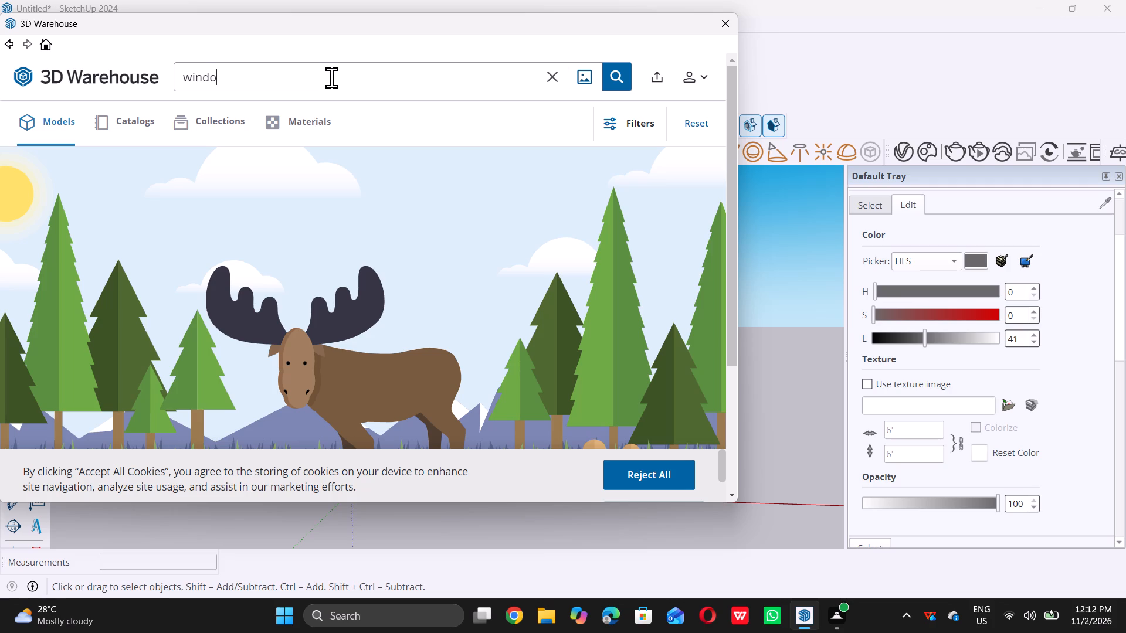
key(w)
key(space)
text(gl)
text(ass)
key(Return)
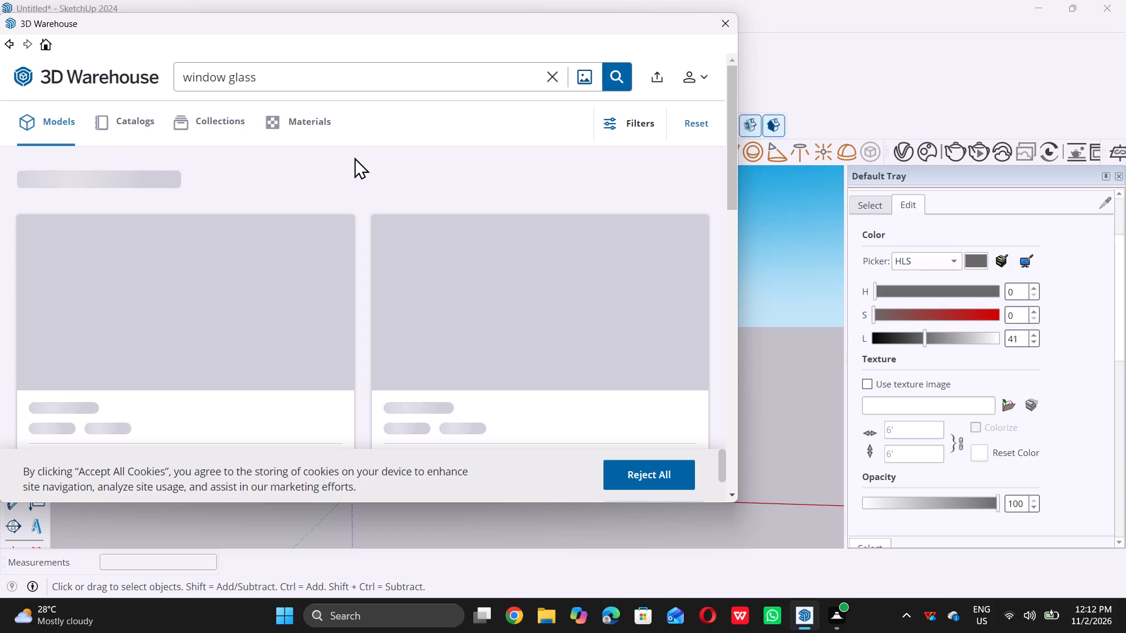
Find the white-framed, eight-pane GLASS WINDOW in the results and load it directly into the model.
scroll(406, 291, down, 3)
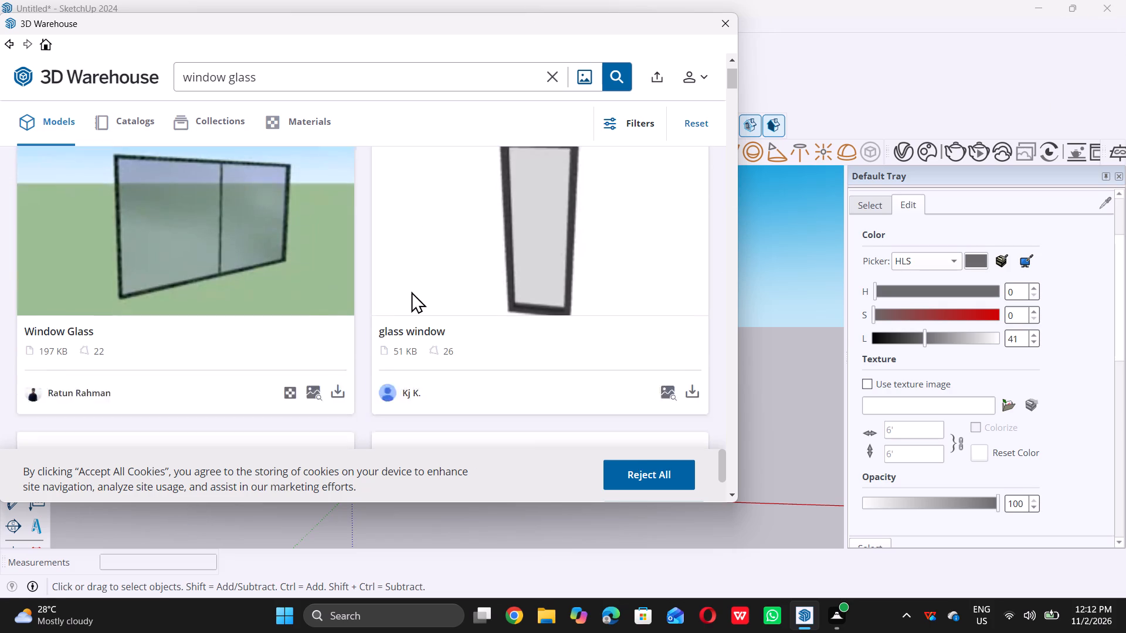
scroll(411, 291, down, 5)
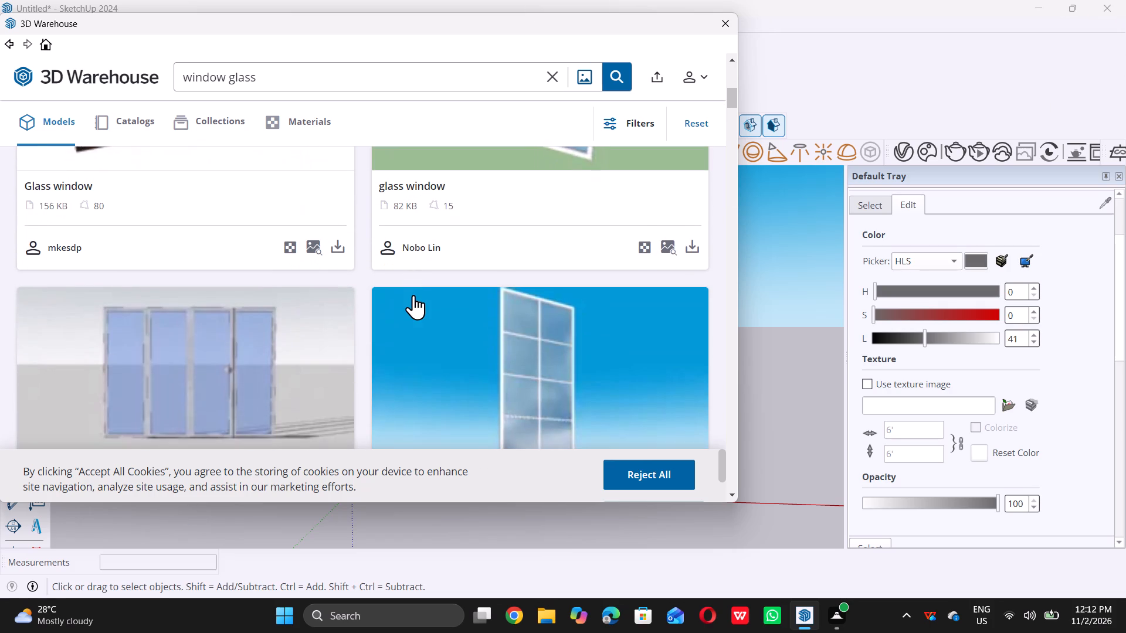
scroll(413, 295, down, 1)
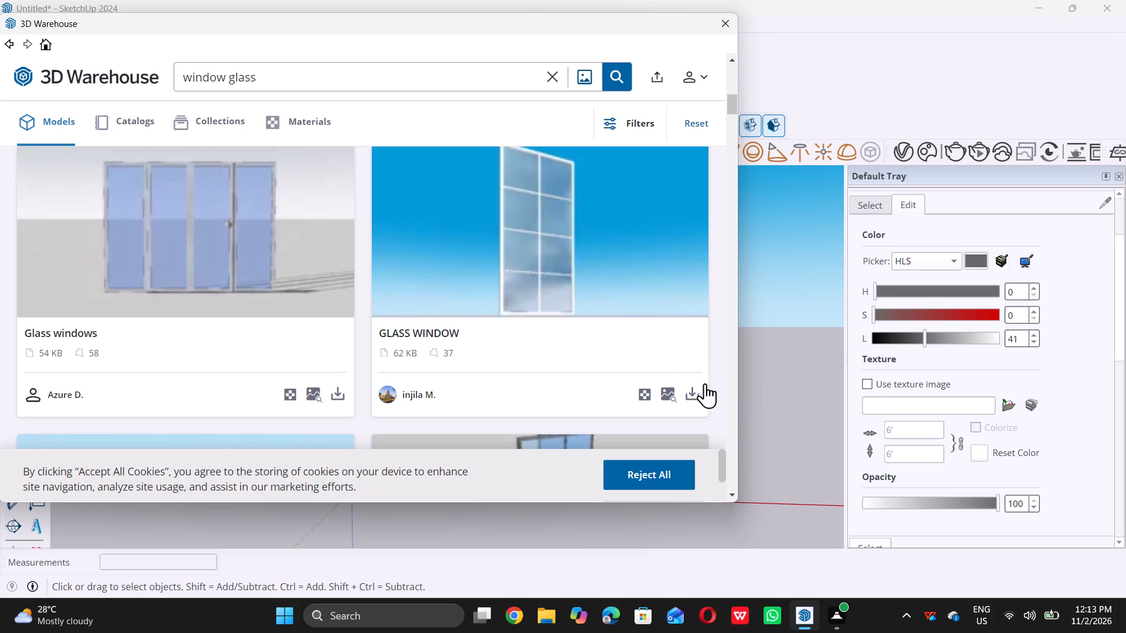
triple_click(691, 395)
click(691, 395)
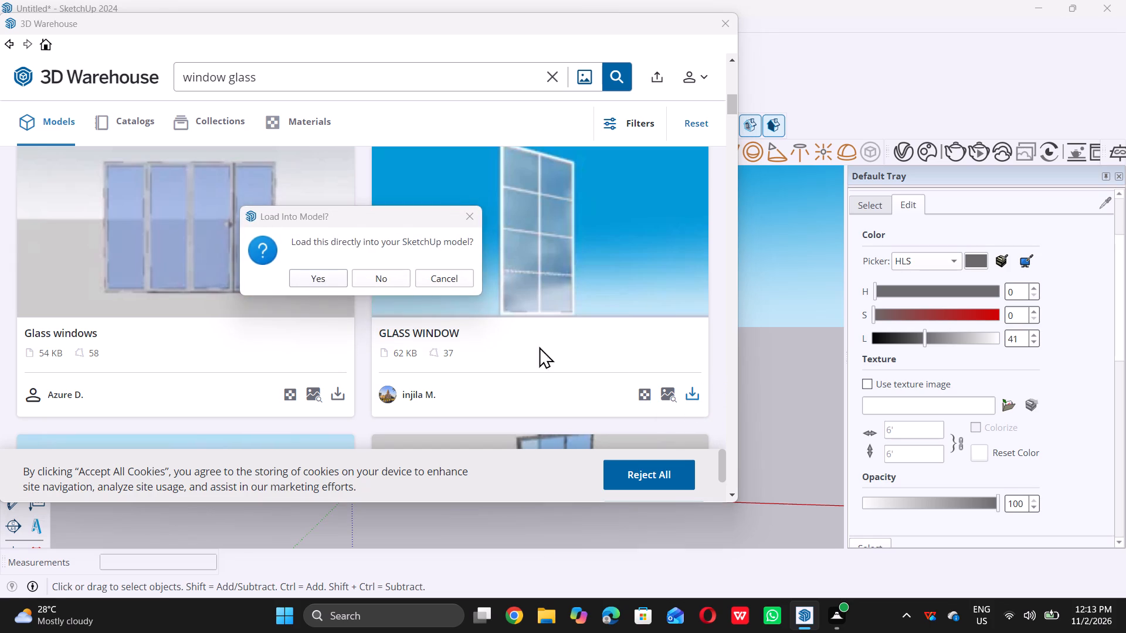
triple_click(301, 280)
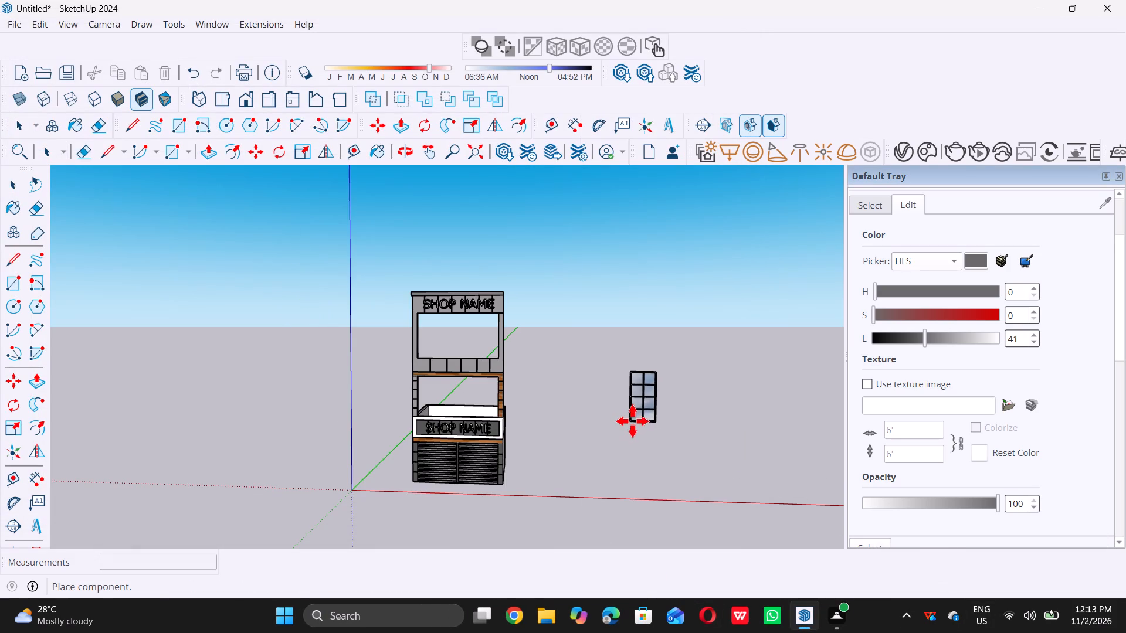
Place the glass window at the lower-left inner corner of the kiosk opening above the lower SHOP NAME sign.
middle_drag(441, 423, 422, 444)
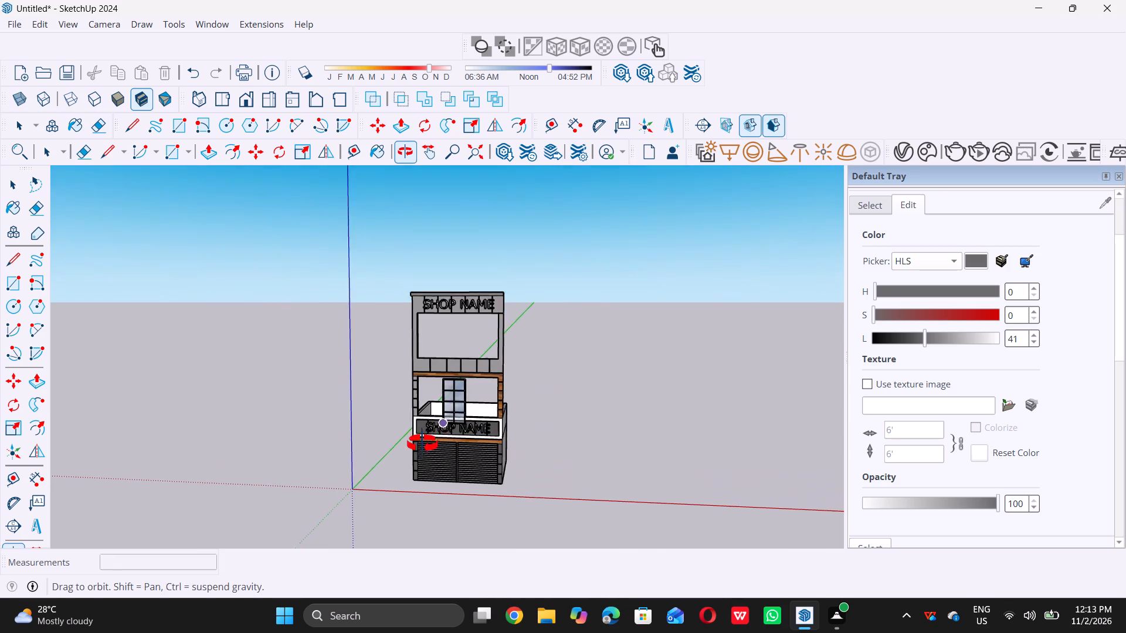
middle_drag(422, 444, 344, 489)
scroll(439, 451, up, 6)
scroll(391, 422, up, 6)
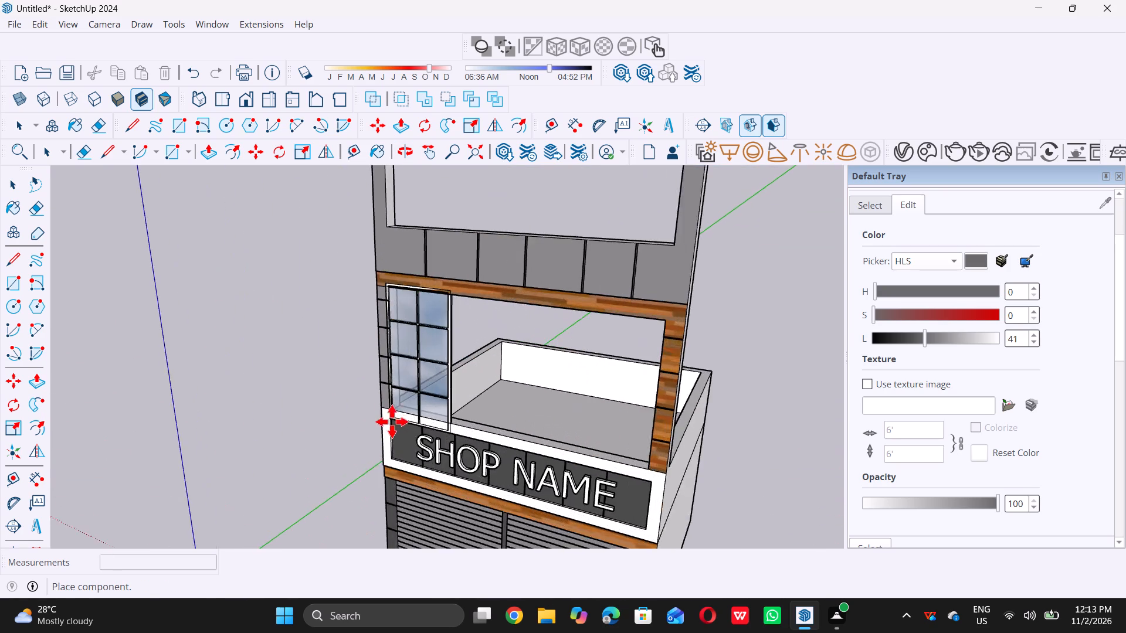
scroll(392, 418, up, 17)
scroll(397, 396, up, 4)
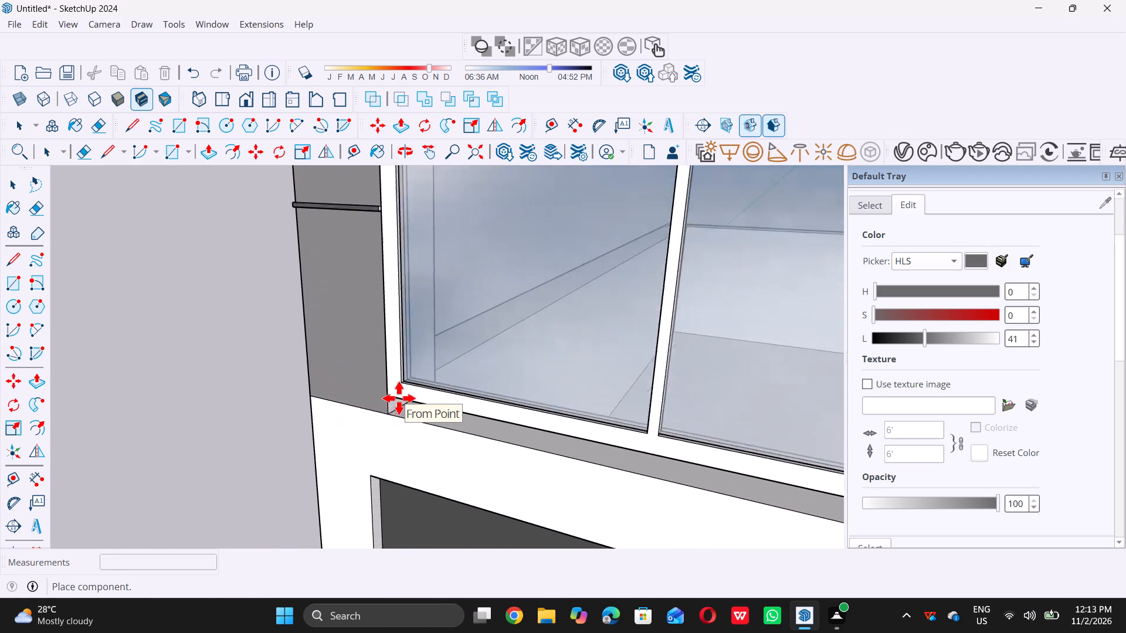
scroll(399, 398, up, 1)
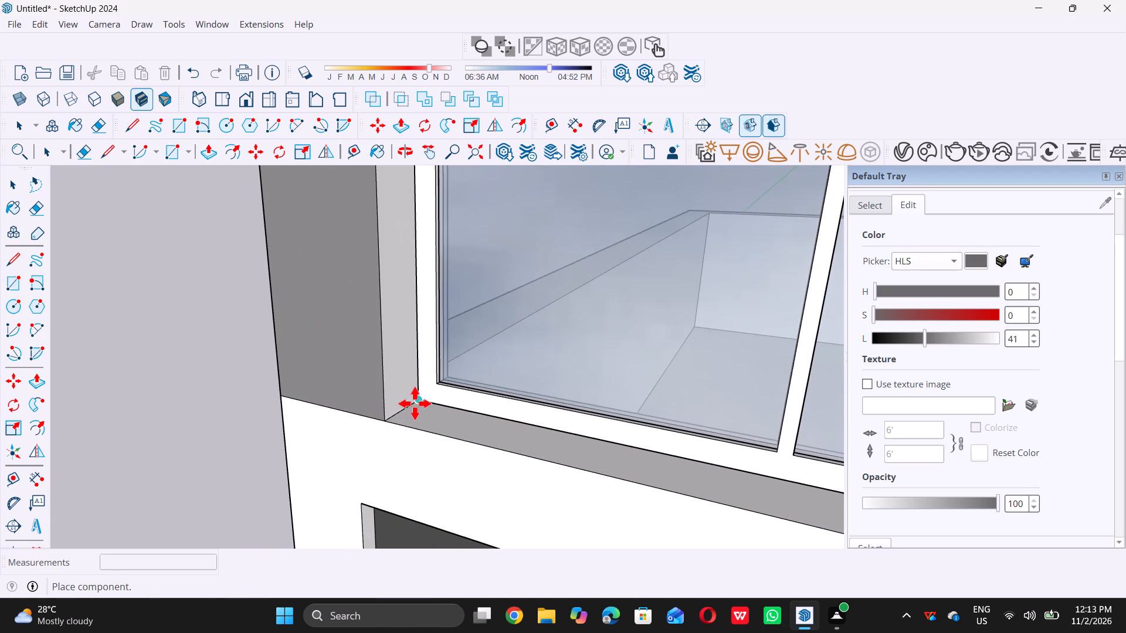
double_click(416, 402)
key(space)
scroll(413, 404, down, 12)
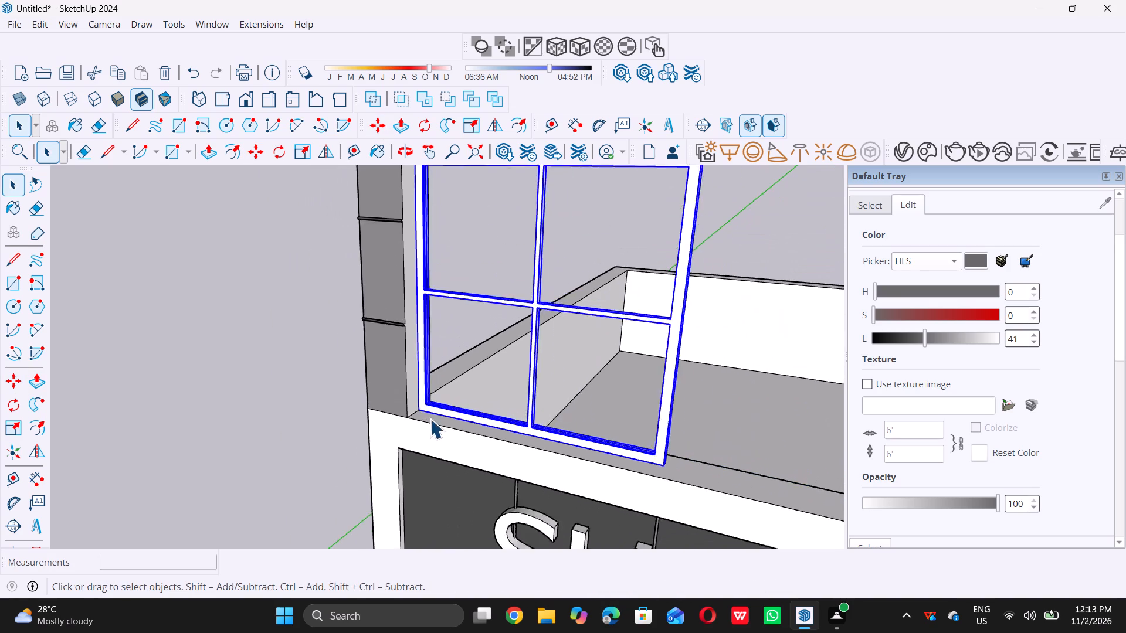
scroll(430, 418, down, 14)
click(284, 406)
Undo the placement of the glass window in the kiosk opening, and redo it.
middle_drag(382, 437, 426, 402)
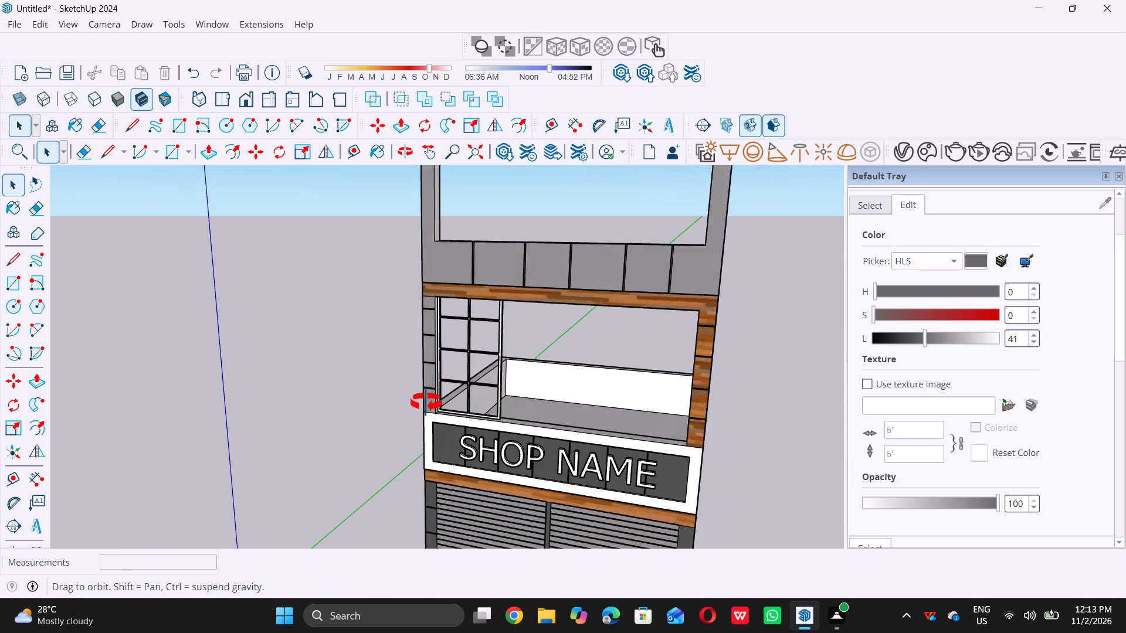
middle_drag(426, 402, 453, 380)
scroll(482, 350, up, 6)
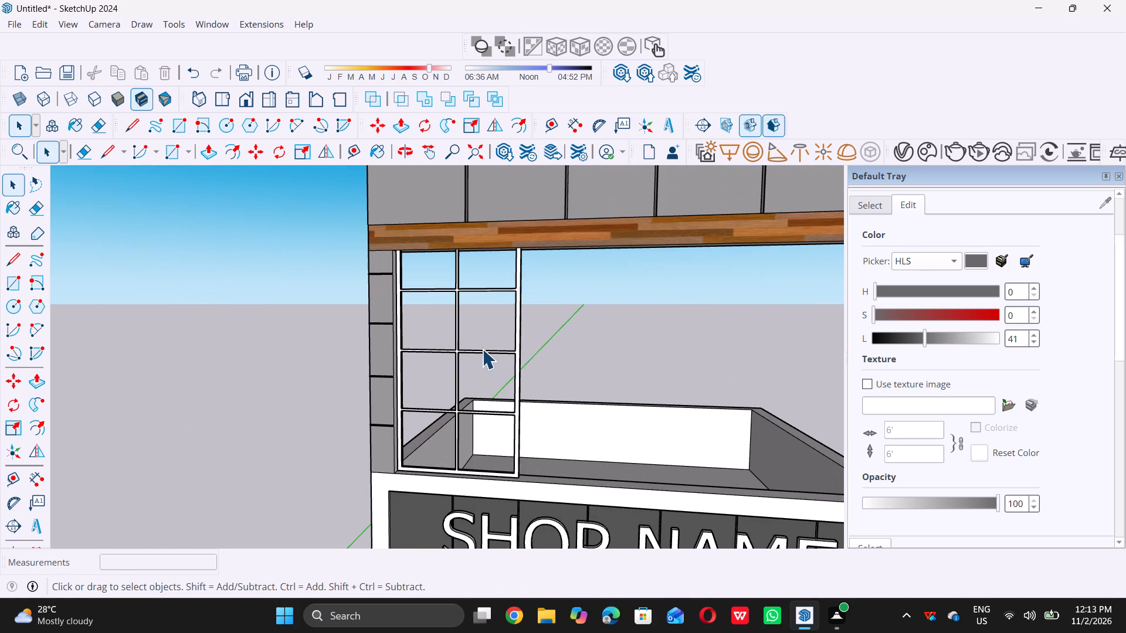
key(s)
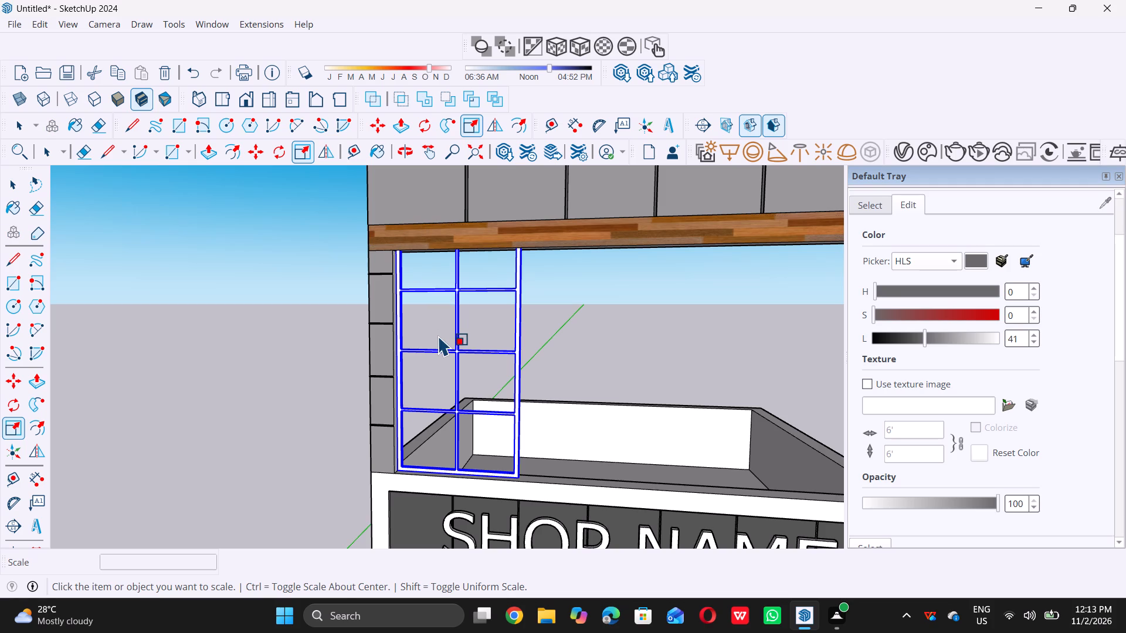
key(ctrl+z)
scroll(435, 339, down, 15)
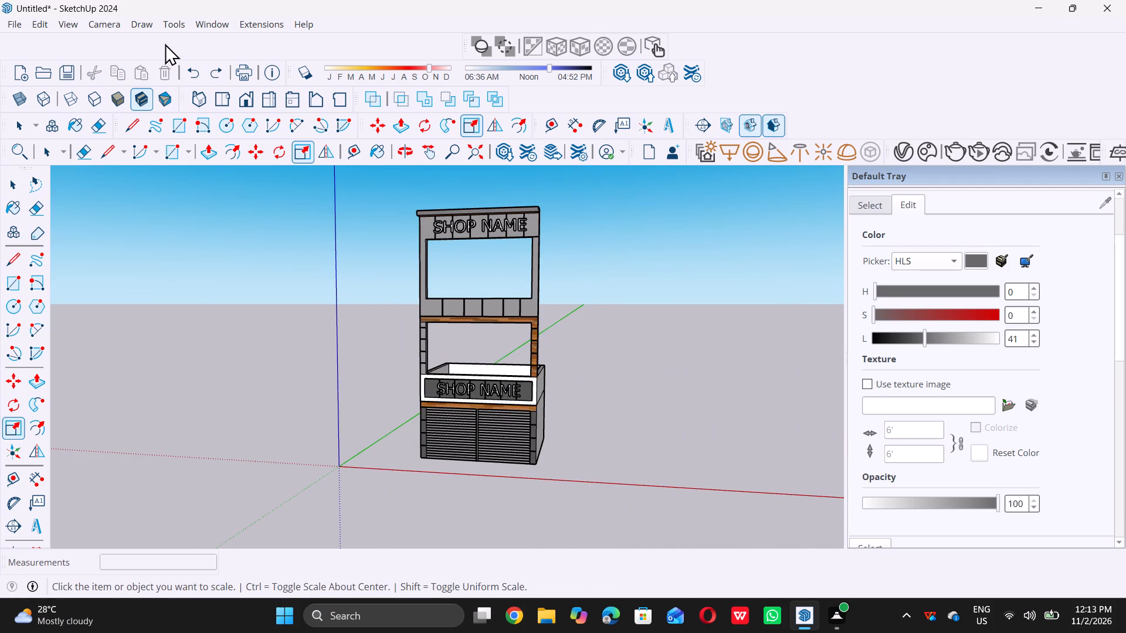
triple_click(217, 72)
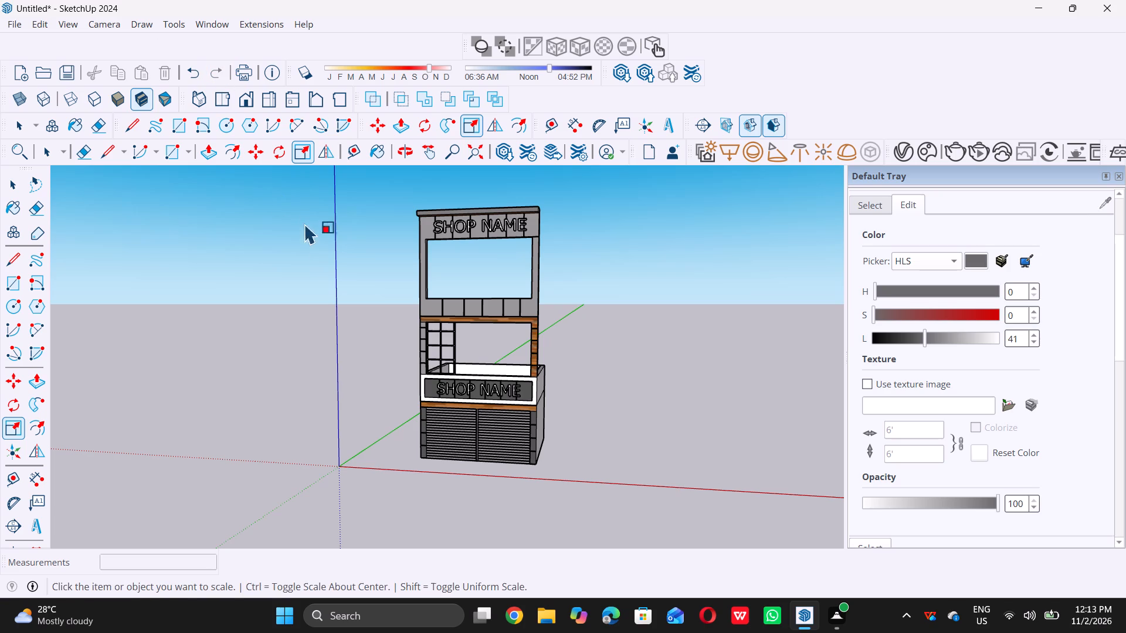
Move the glass window out of the serving opening to the empty space beside the kiosk, about 38' 3" away.
scroll(429, 386, up, 12)
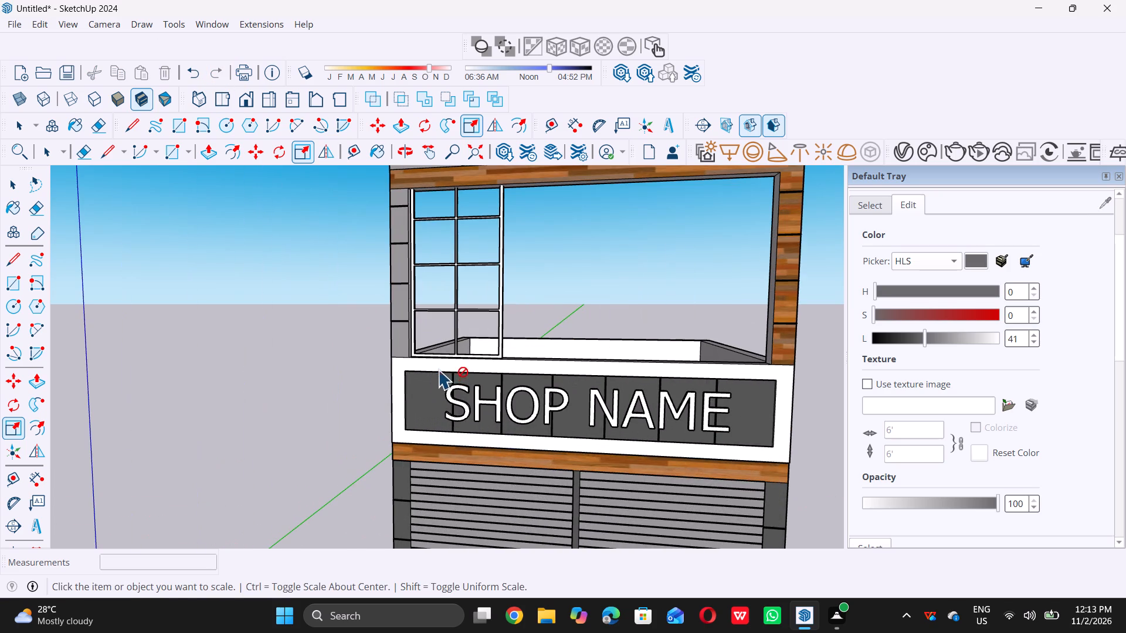
key(m)
scroll(428, 346, up, 10)
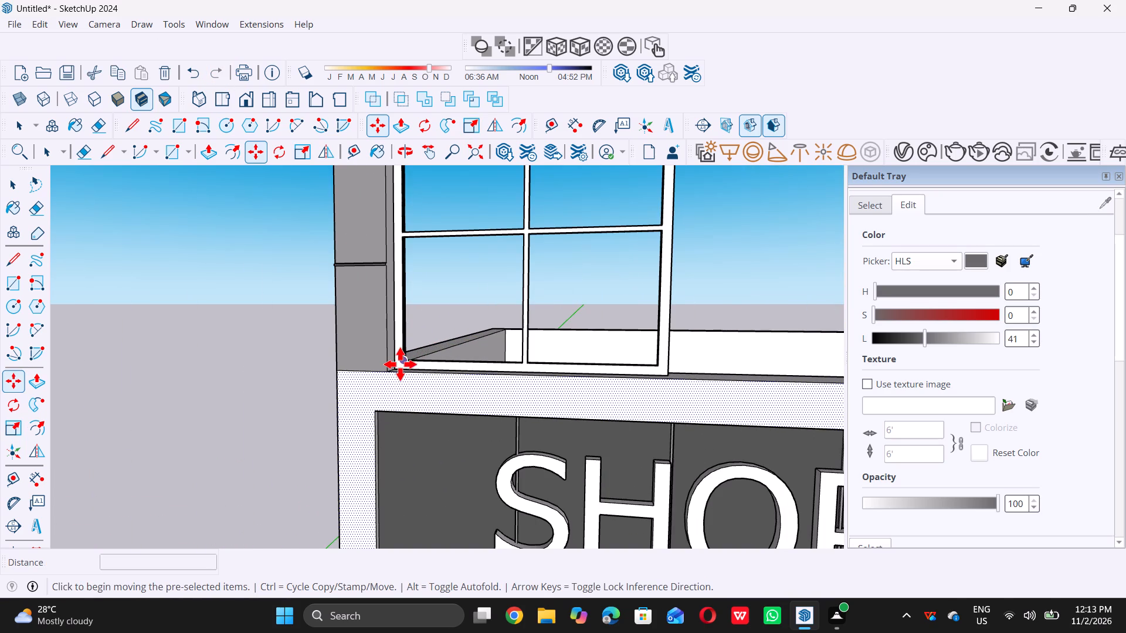
double_click(401, 362)
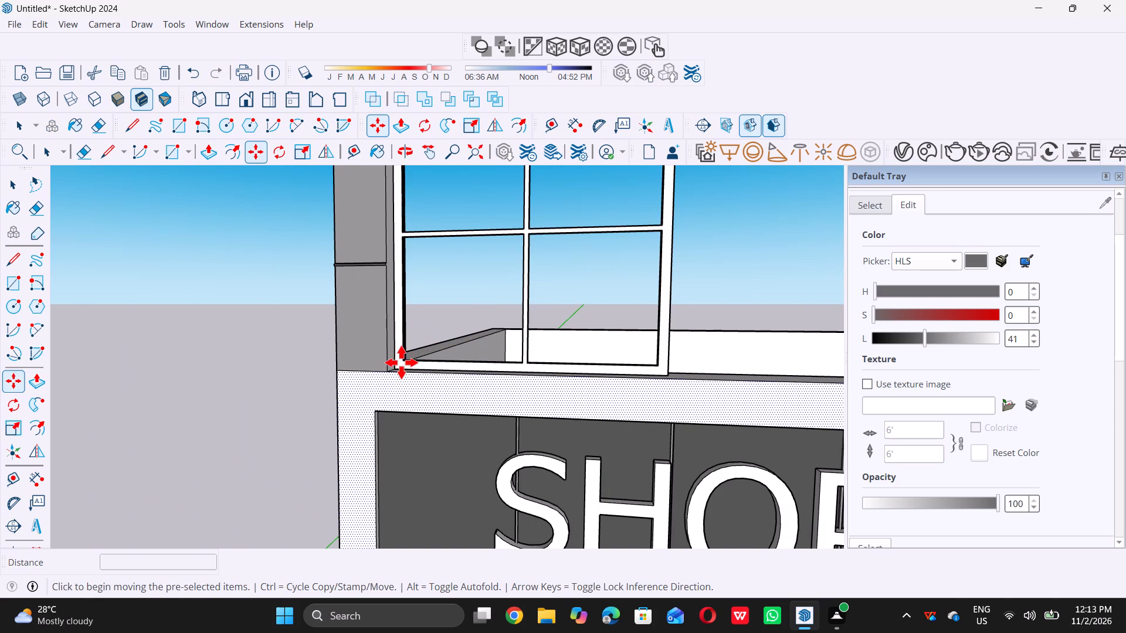
key(space)
click(411, 363)
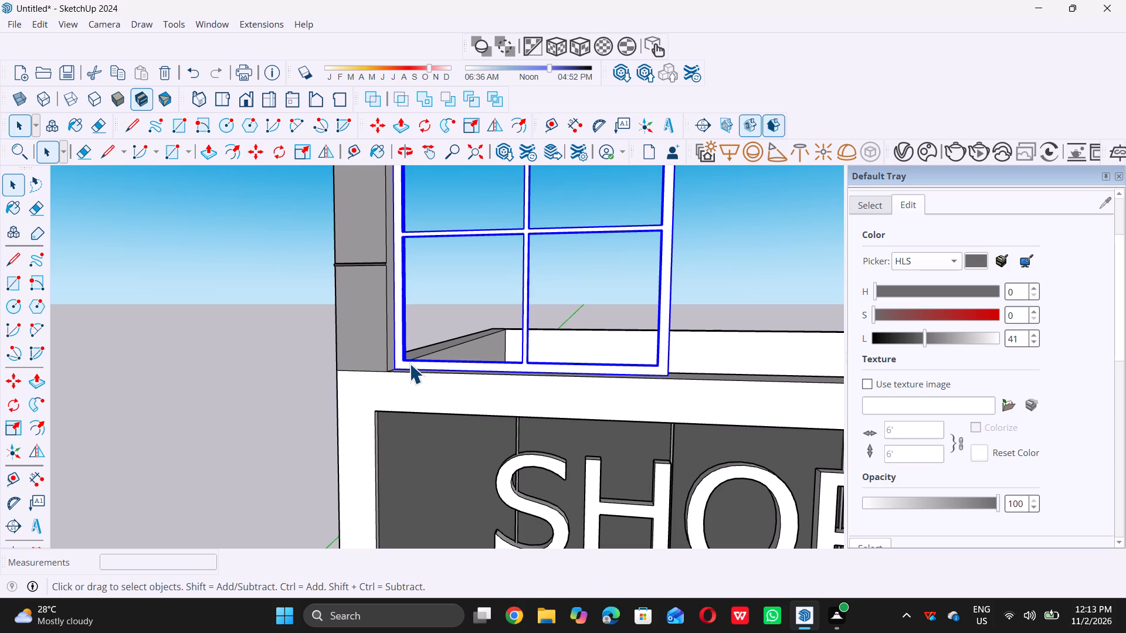
key(m)
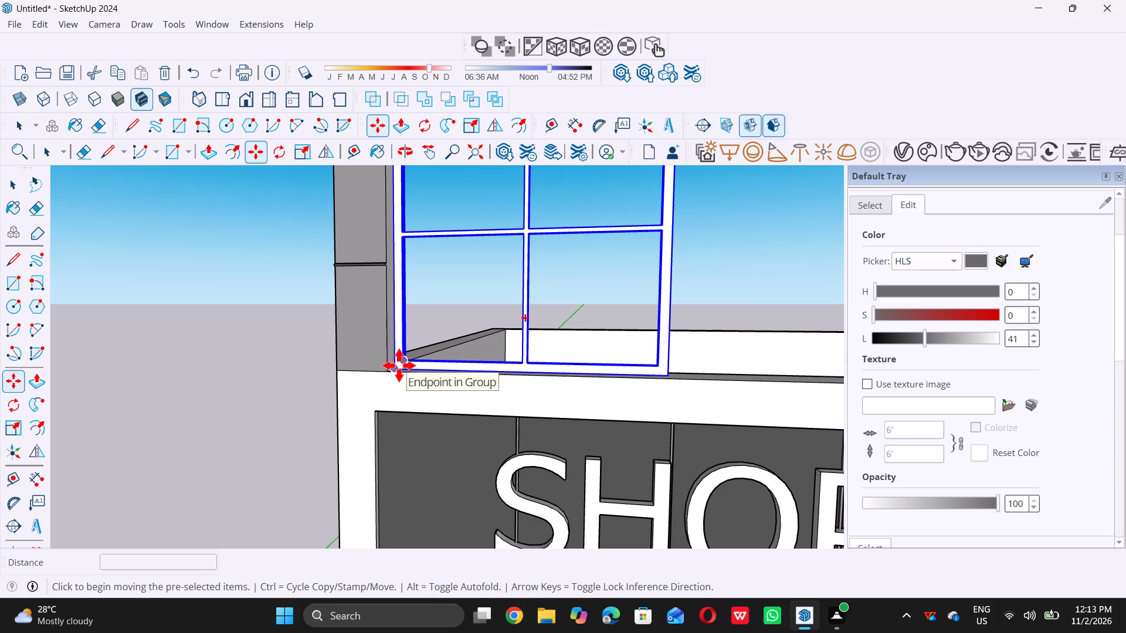
double_click(397, 367)
scroll(334, 390, down, 16)
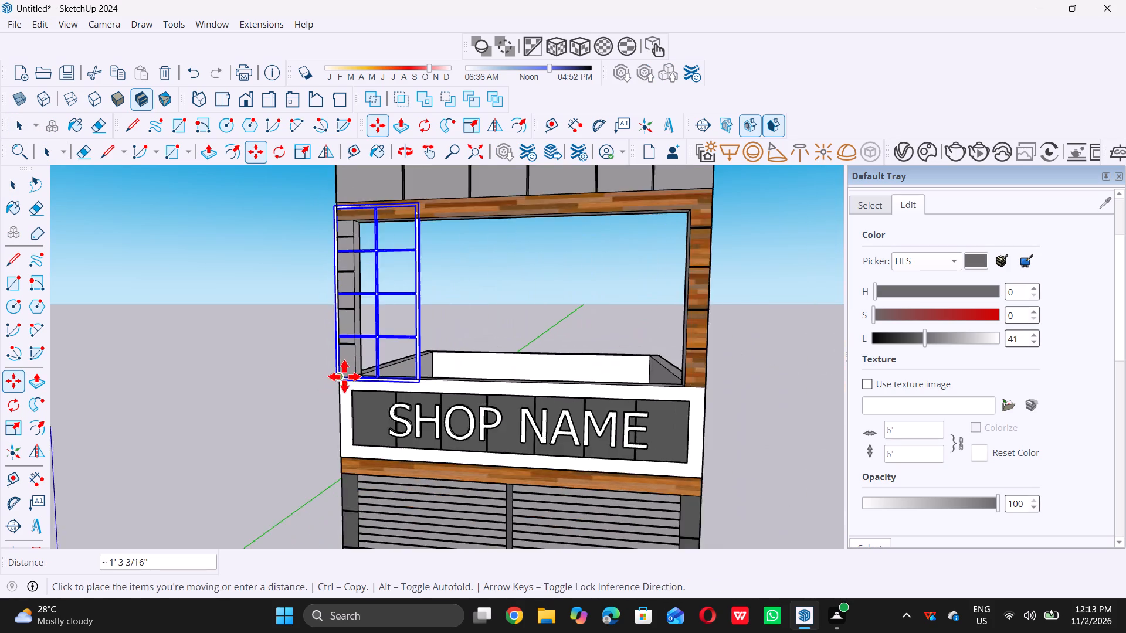
scroll(344, 376, down, 5)
double_click(680, 381)
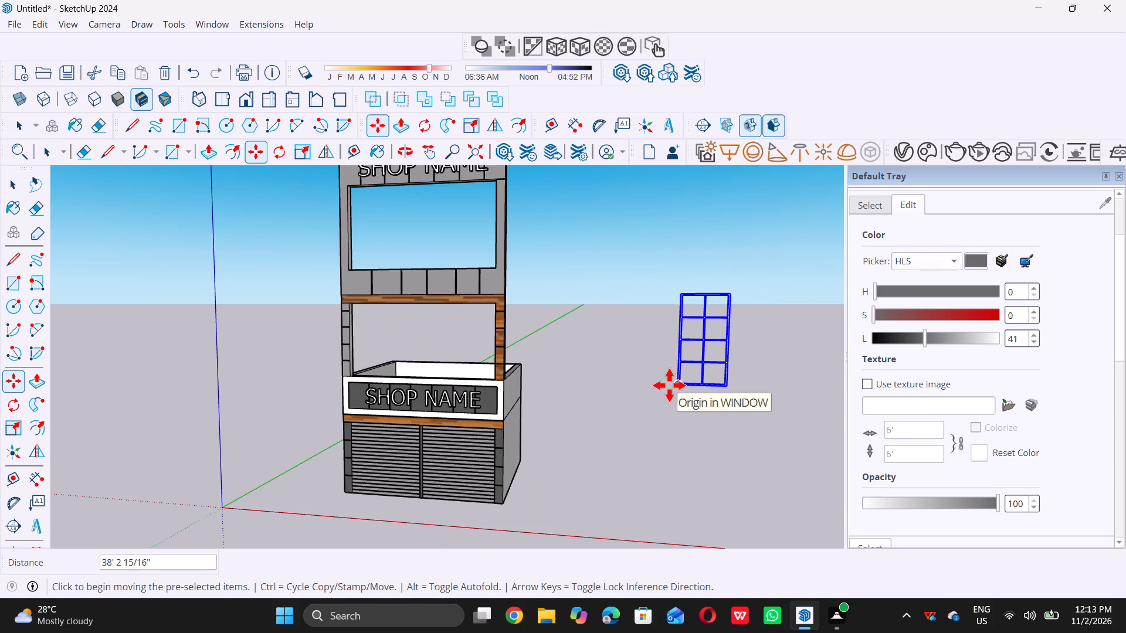
Scale the glass window down uniformly from its upper corner to a factor of about 0.57.
key(space)
key(s)
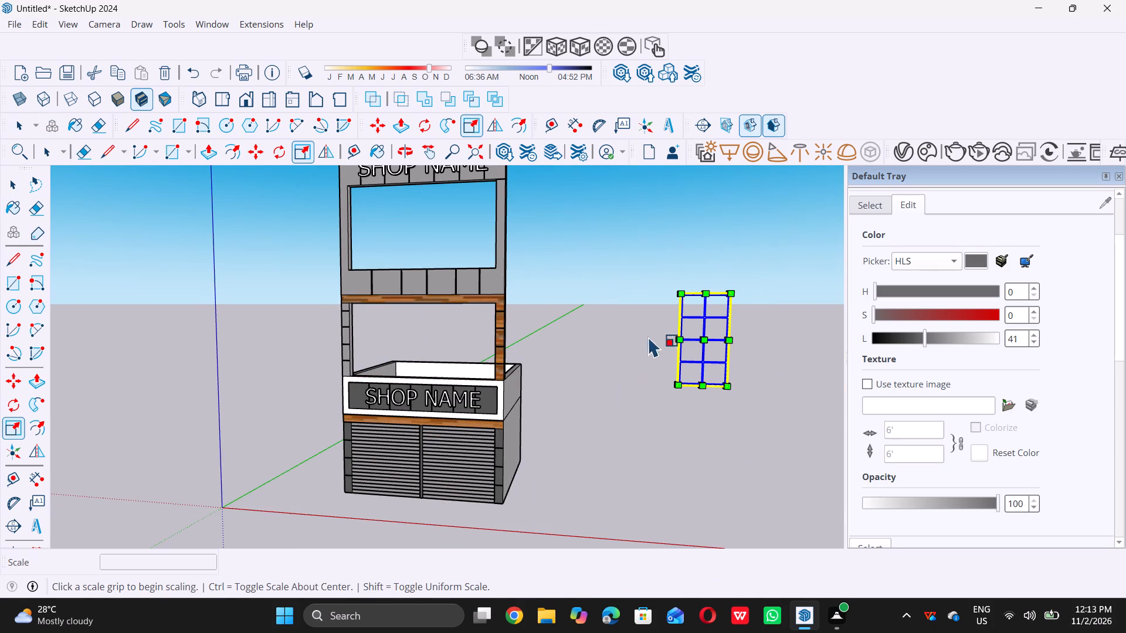
scroll(686, 292, up, 6)
click(679, 292)
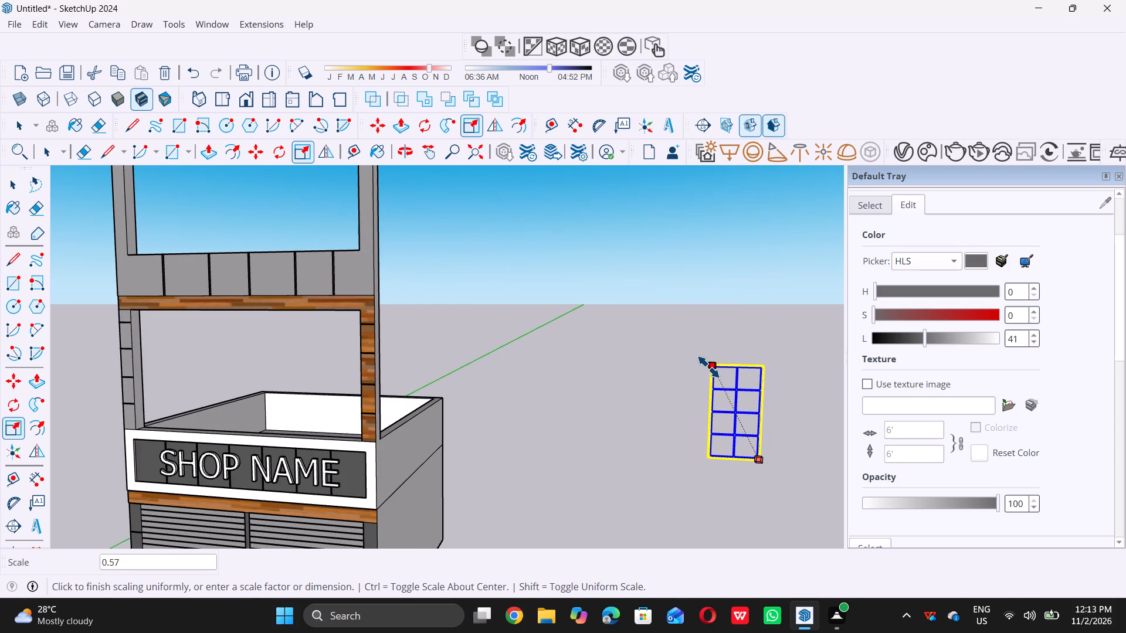
double_click(708, 367)
key(space)
scroll(574, 310, down, 12)
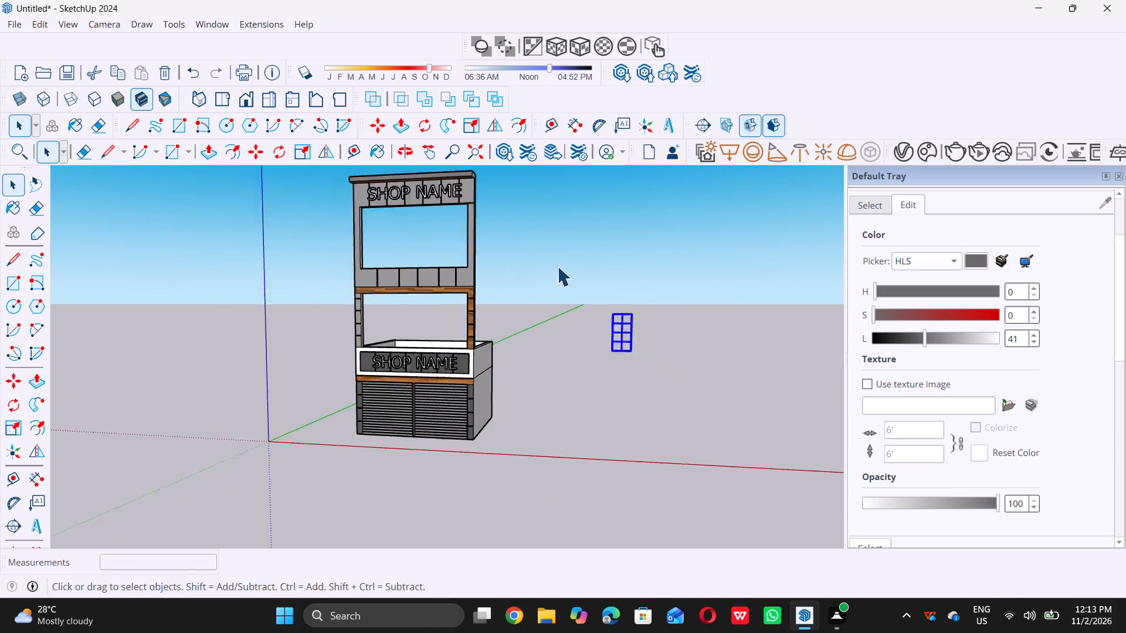
Move the reduced window by its lower-left corner back to the kiosk opening's lower-left inner corner, set back on the sill.
middle_drag(556, 267, 539, 345)
scroll(539, 345, up, 1)
scroll(697, 365, up, 6)
scroll(543, 370, up, 7)
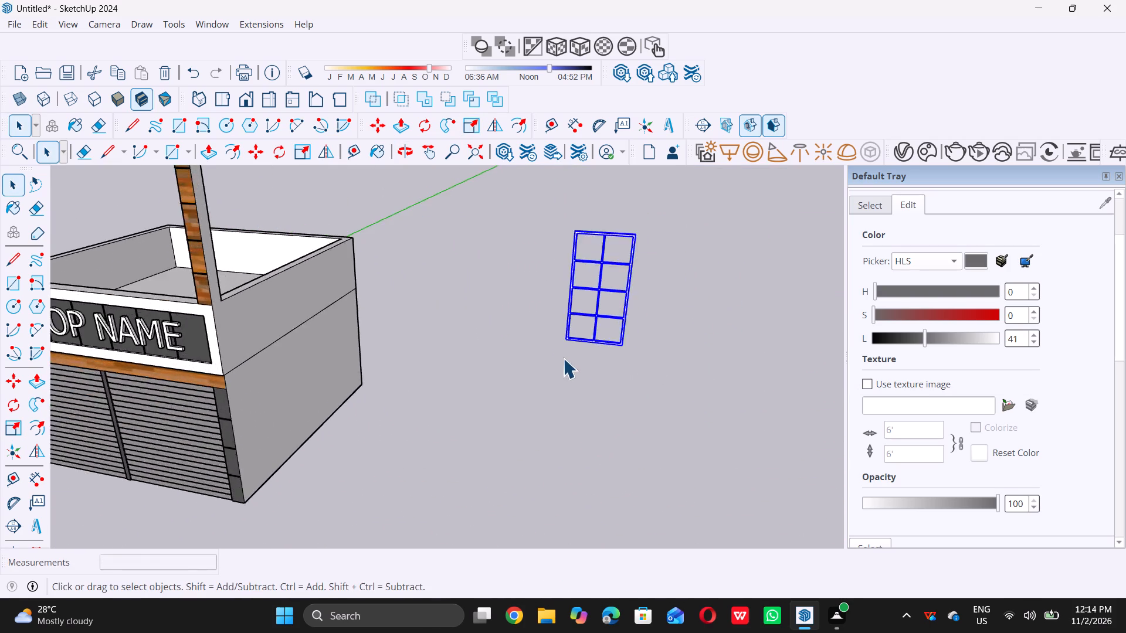
scroll(563, 358, up, 4)
key(m)
click(568, 314)
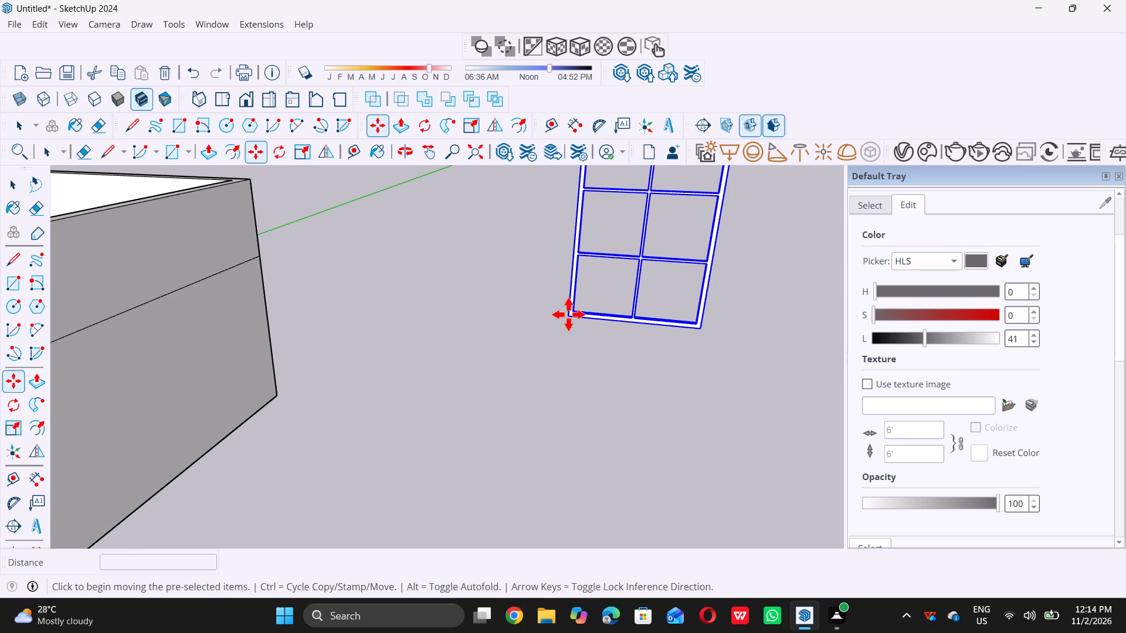
scroll(568, 314, down, 20)
scroll(354, 291, up, 7)
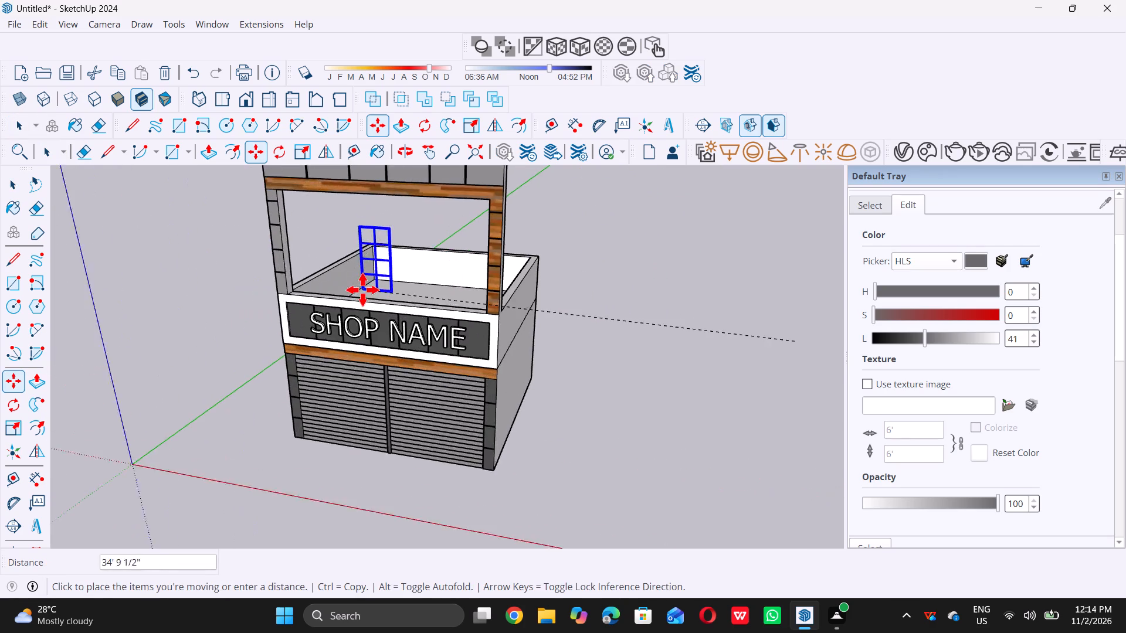
scroll(314, 288, up, 6)
scroll(262, 292, up, 16)
scroll(274, 307, up, 8)
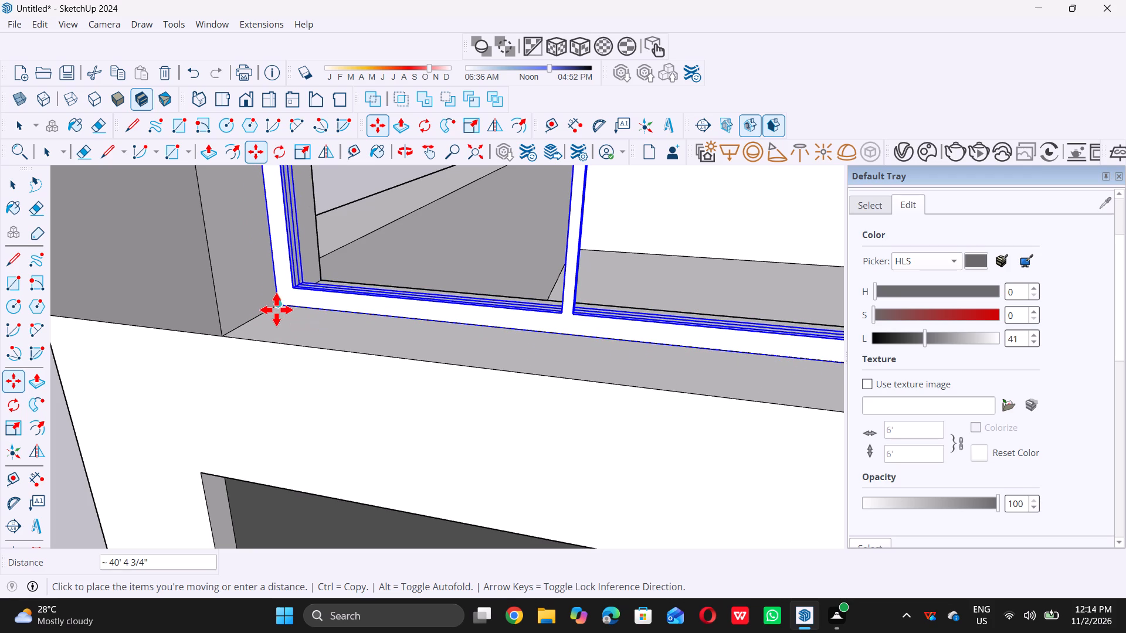
double_click(274, 311)
key(space)
Stretch the window's height along the blue axis by about 1.58 so its top meets the wooden beam above the opening.
scroll(274, 311, down, 11)
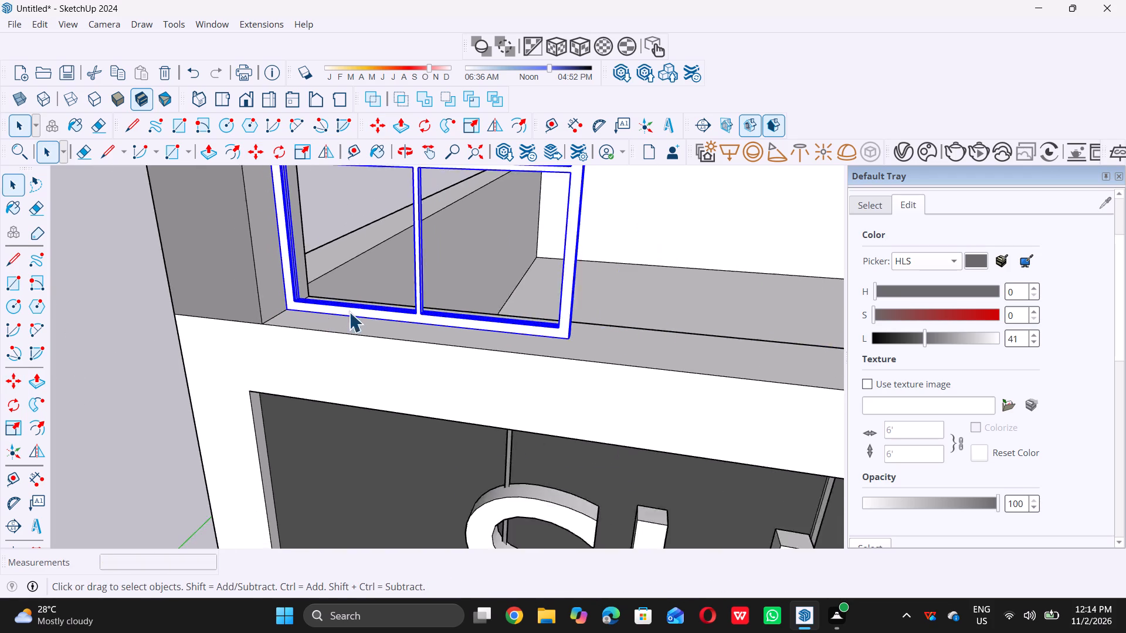
scroll(349, 312, down, 20)
scroll(349, 312, down, 2)
scroll(548, 334, down, 5)
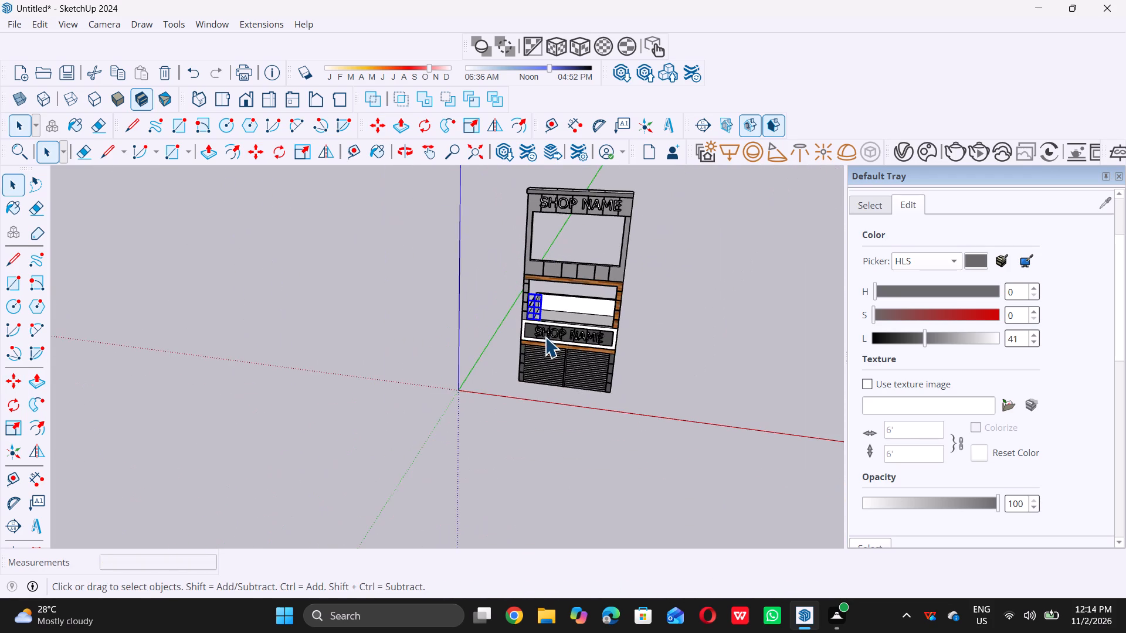
middle_drag(544, 328, 547, 264)
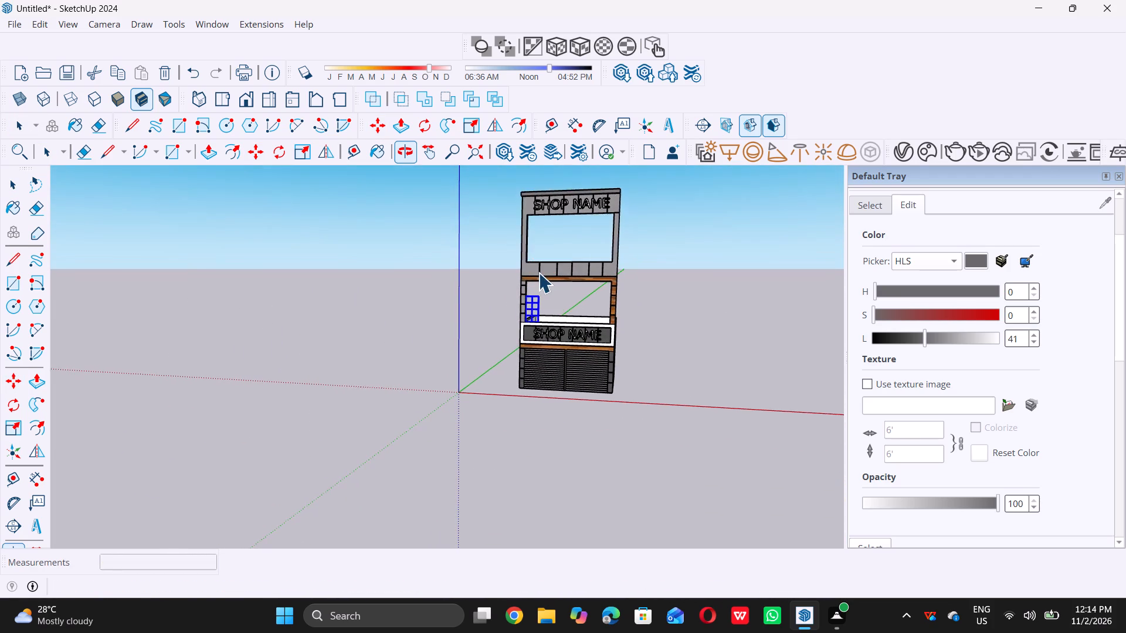
scroll(535, 277, up, 13)
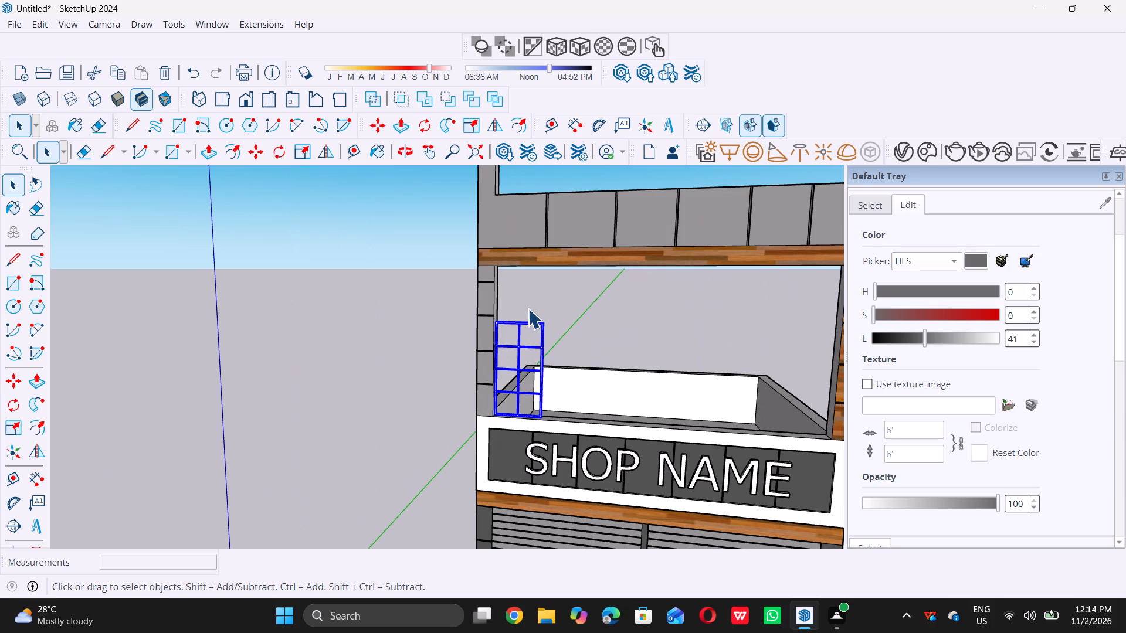
scroll(535, 291, down, 5)
middle_drag(535, 292, 513, 347)
scroll(513, 347, up, 6)
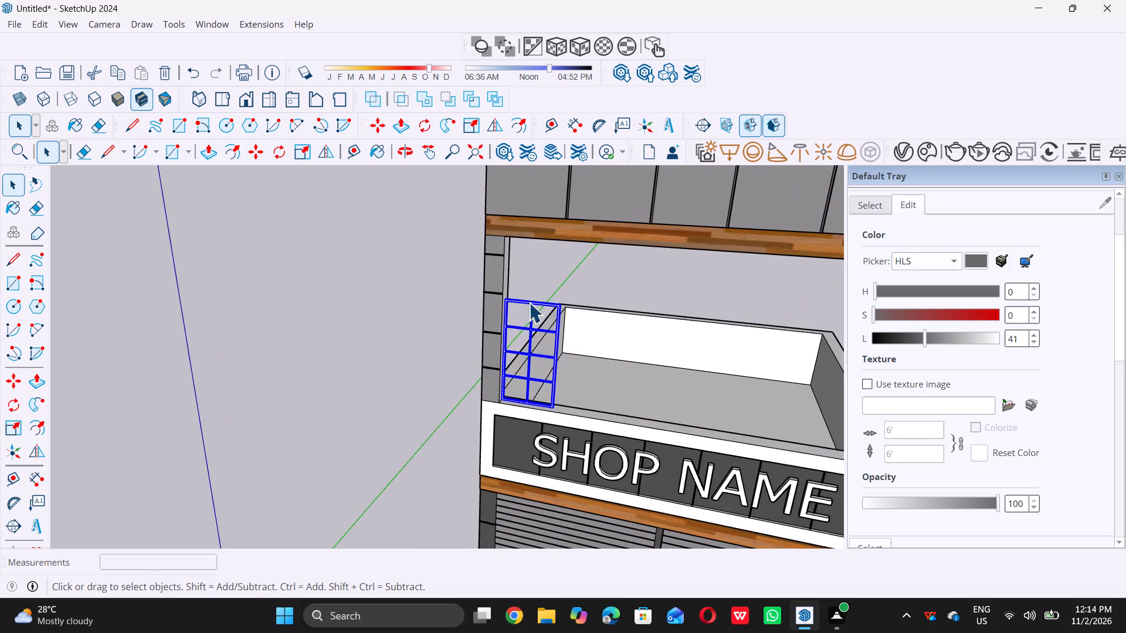
scroll(536, 297, up, 6)
key(s)
scroll(534, 299, up, 6)
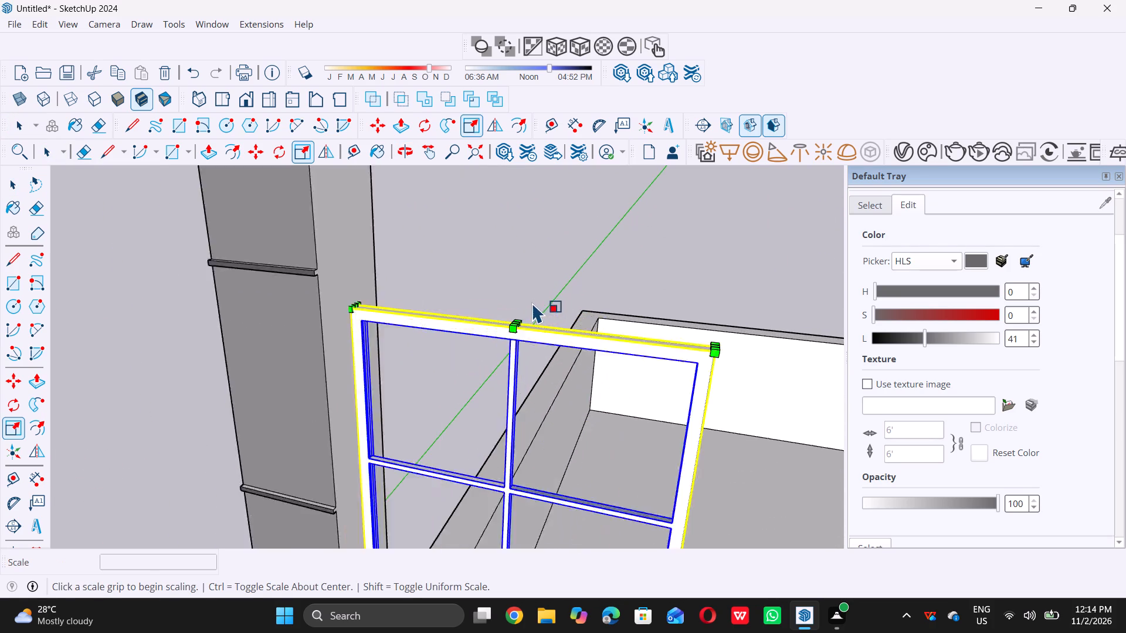
scroll(518, 335, up, 6)
scroll(515, 338, down, 6)
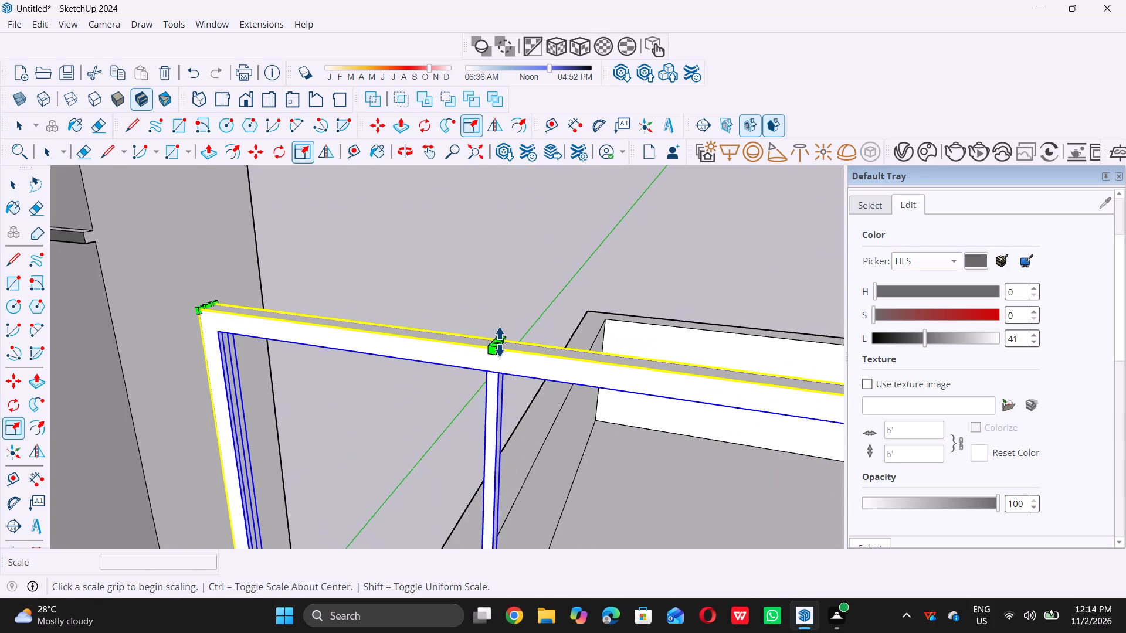
scroll(500, 342, up, 5)
triple_click(499, 346)
scroll(499, 346, down, 9)
scroll(501, 338, up, 5)
scroll(498, 342, down, 3)
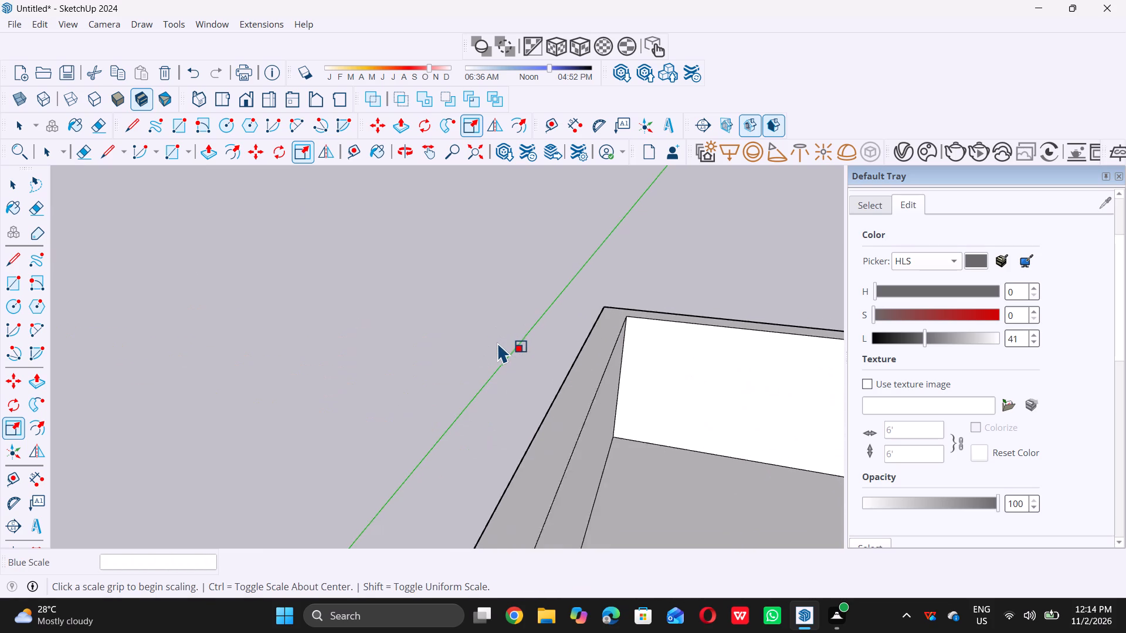
scroll(497, 342, down, 2)
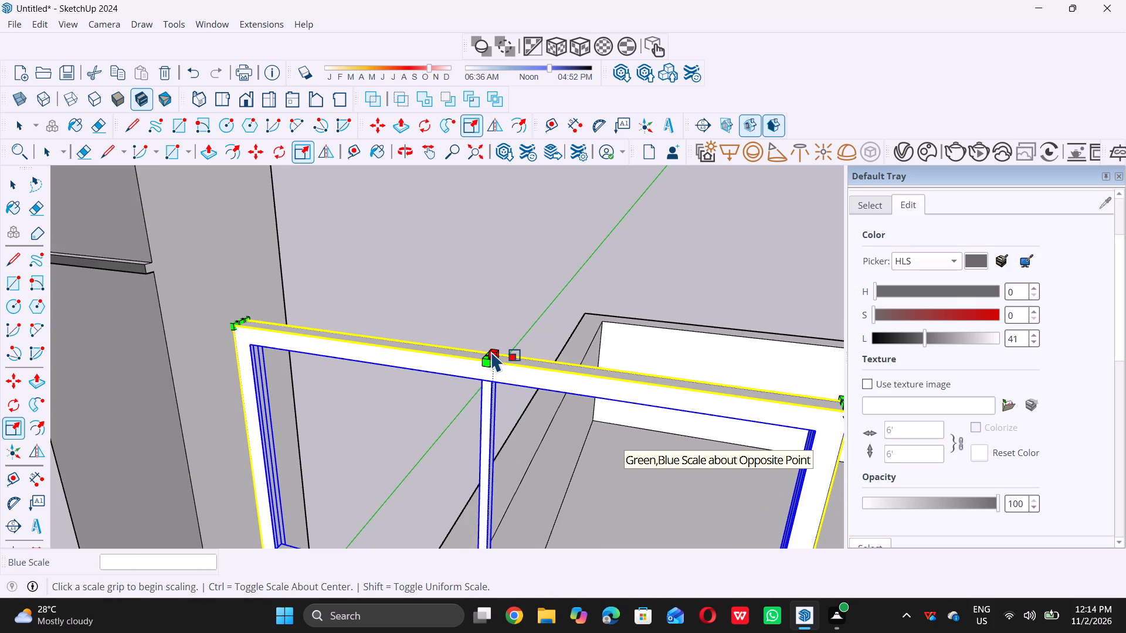
scroll(491, 356, up, 5)
double_click(493, 358)
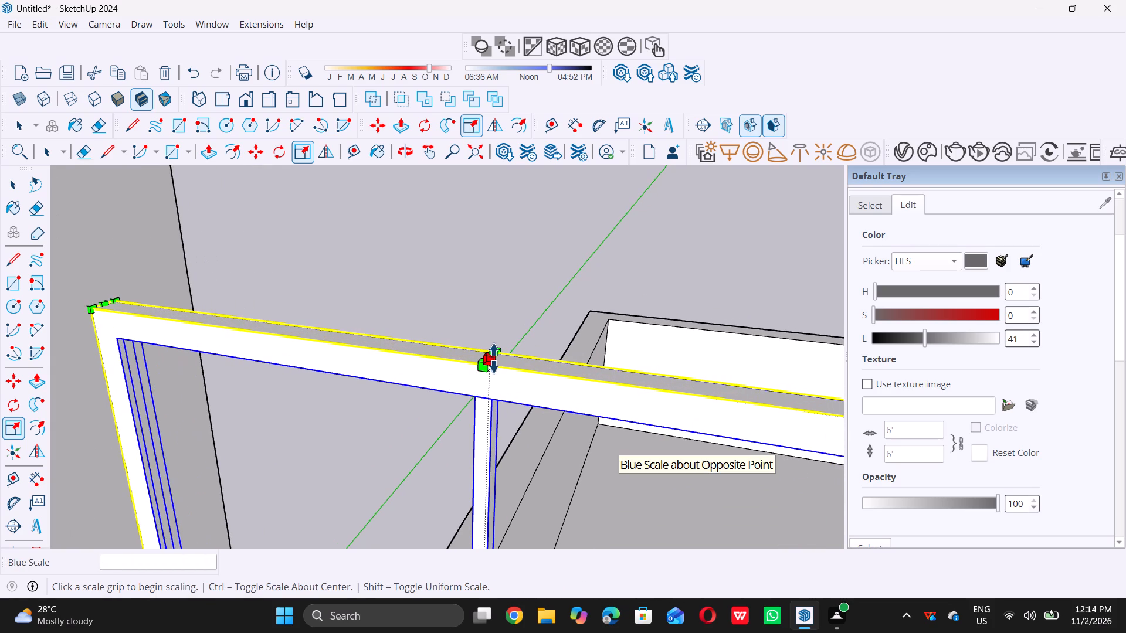
scroll(488, 314, down, 20)
scroll(488, 314, down, 3)
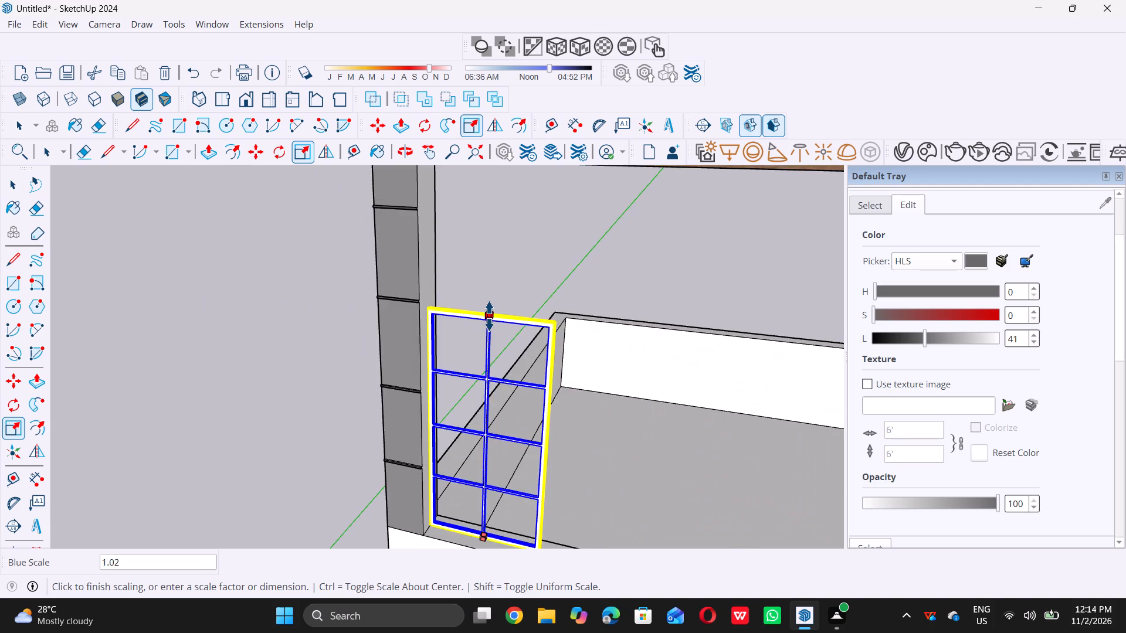
scroll(489, 316, down, 6)
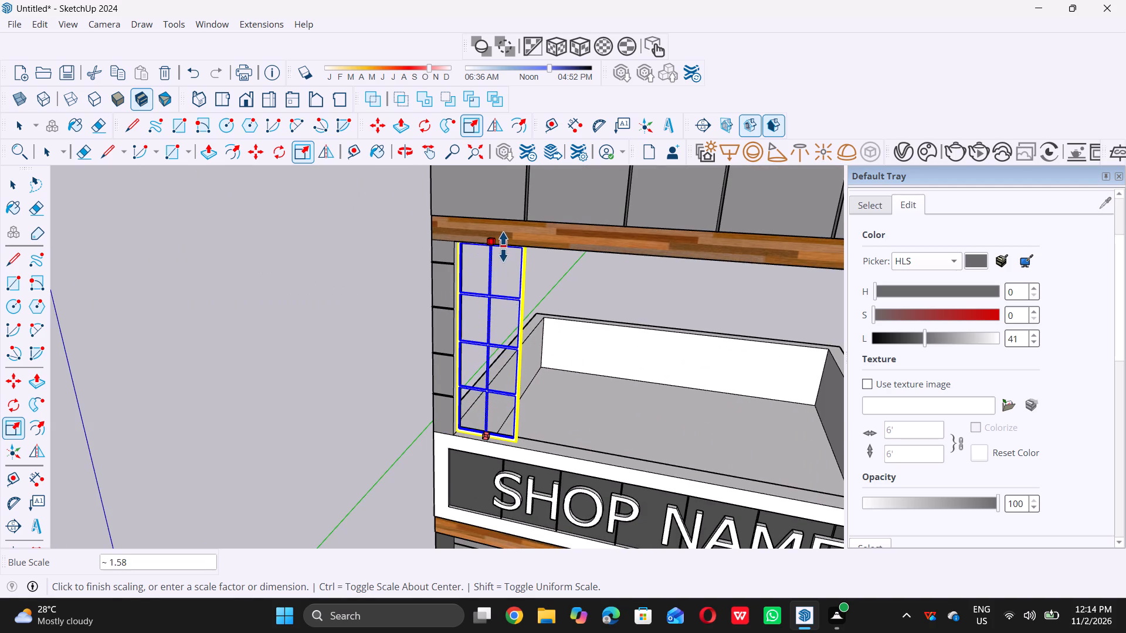
triple_click(503, 247)
key(space)
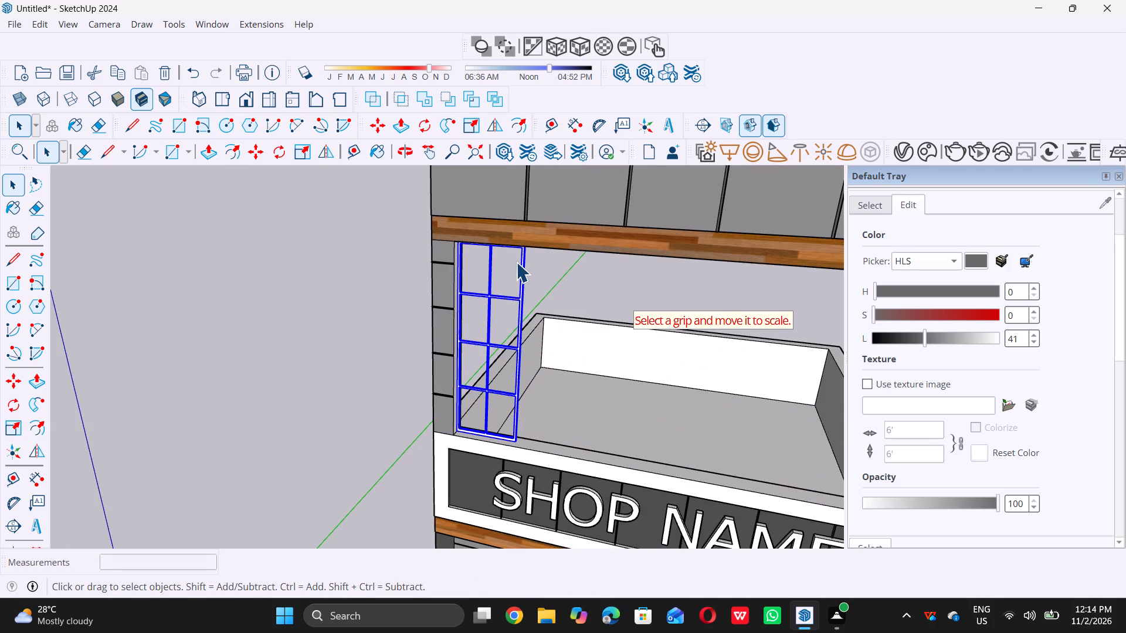
Widen the window along the red axis to a scale of about 1.48, keeping its left edge against the post.
scroll(489, 294, down, 10)
middle_drag(513, 349, 477, 336)
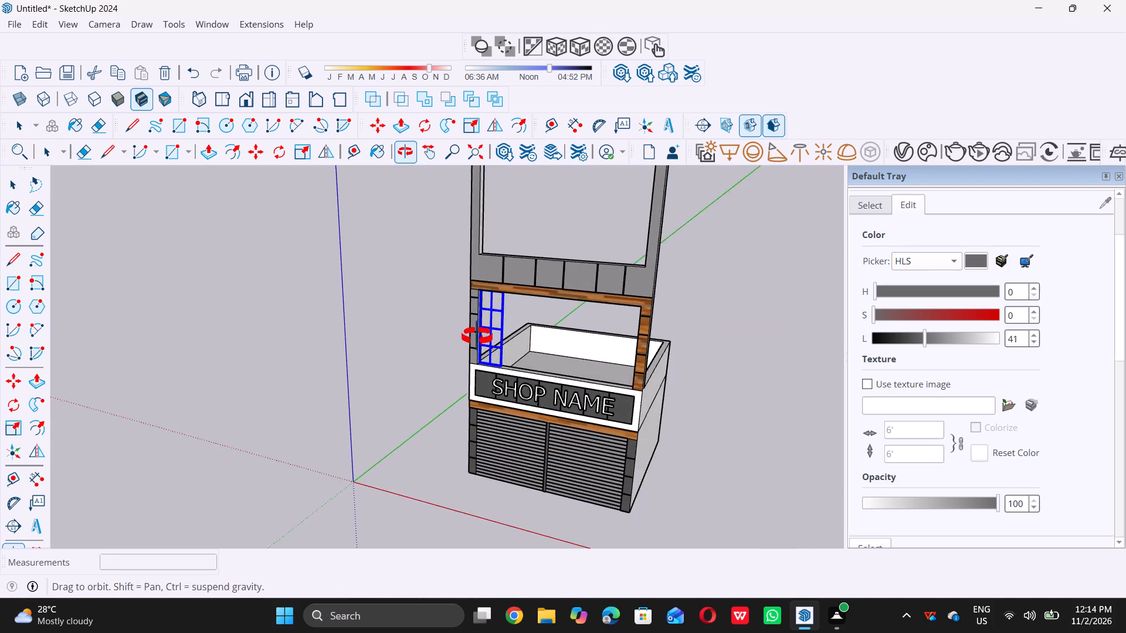
middle_drag(477, 336, 476, 336)
middle_click(476, 336)
scroll(517, 338, up, 14)
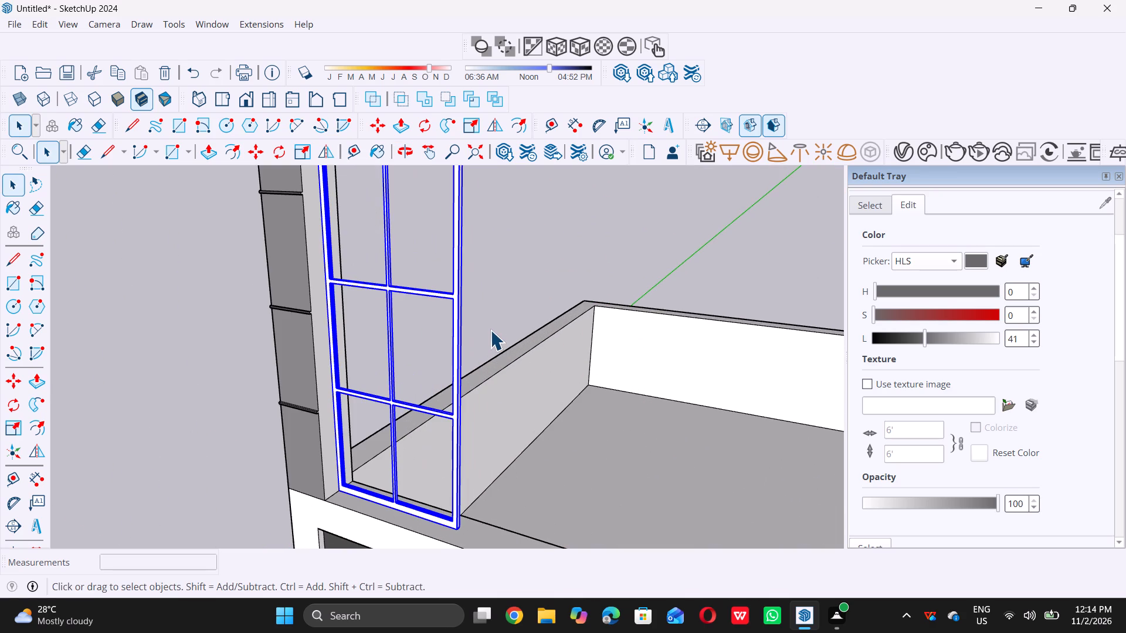
key(s)
scroll(469, 299, up, 2)
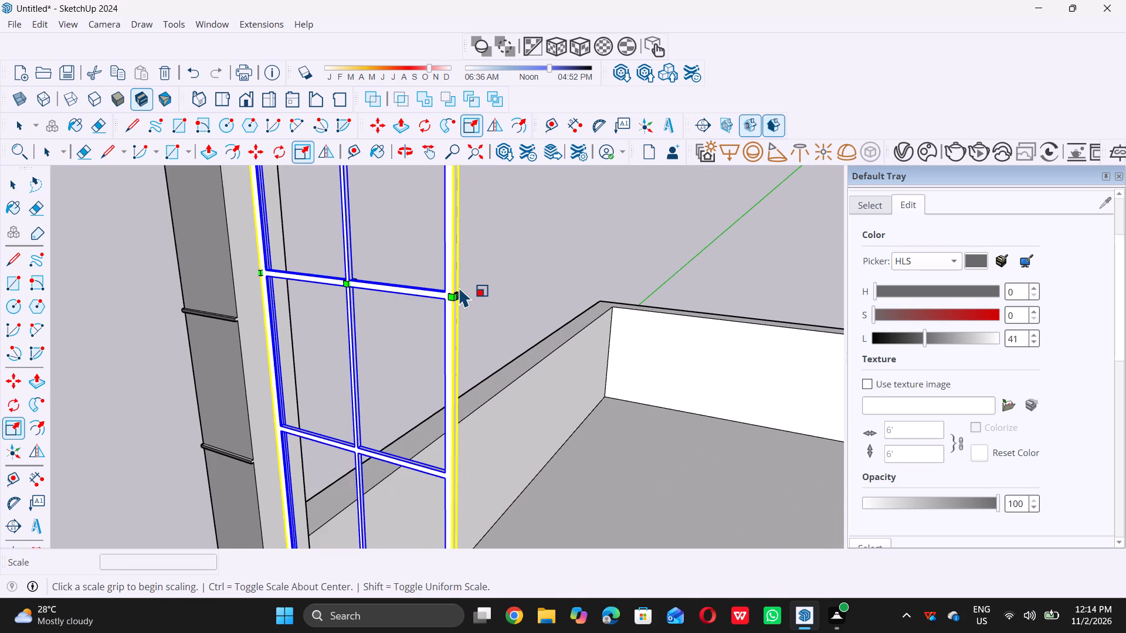
scroll(459, 287, up, 6)
scroll(459, 288, down, 4)
scroll(455, 301, up, 2)
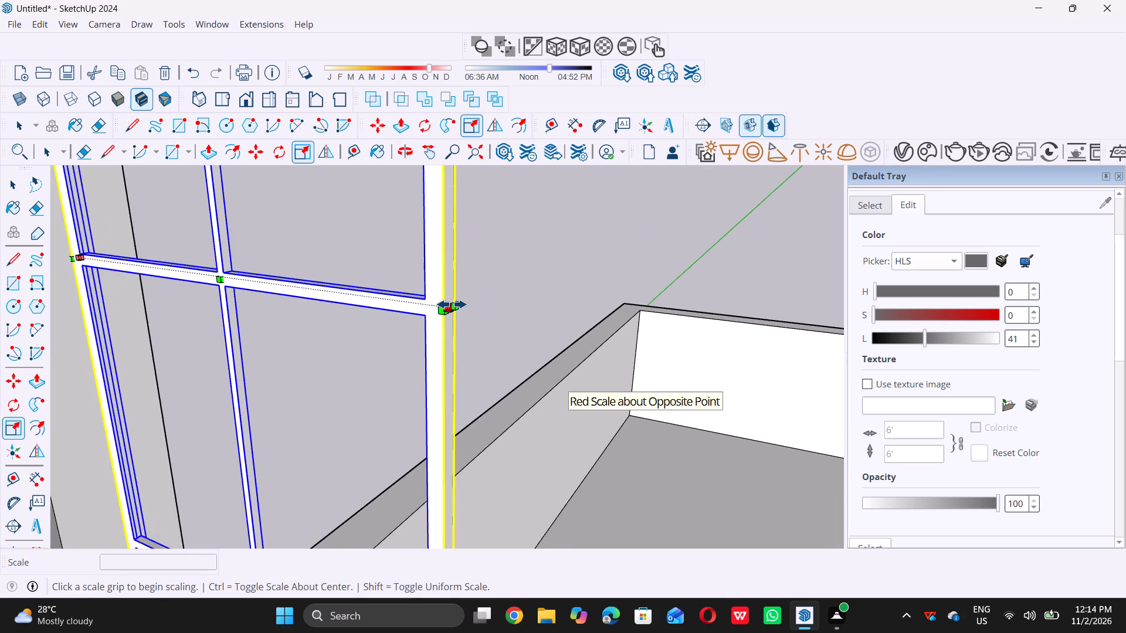
scroll(452, 304, up, 1)
double_click(454, 308)
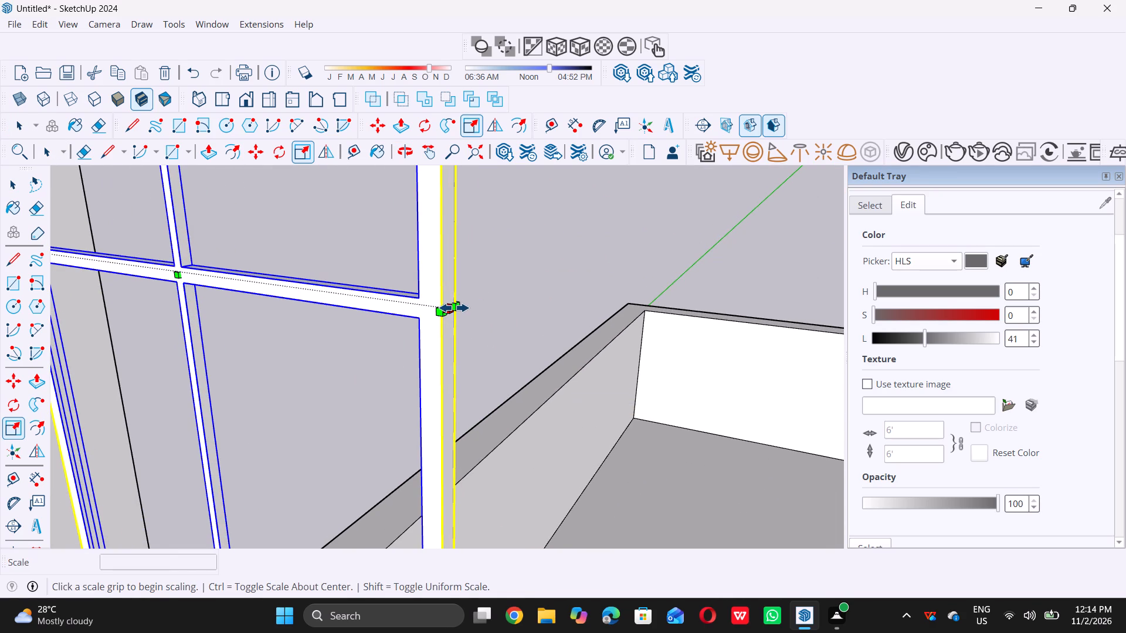
scroll(483, 317, down, 20)
scroll(483, 317, down, 1)
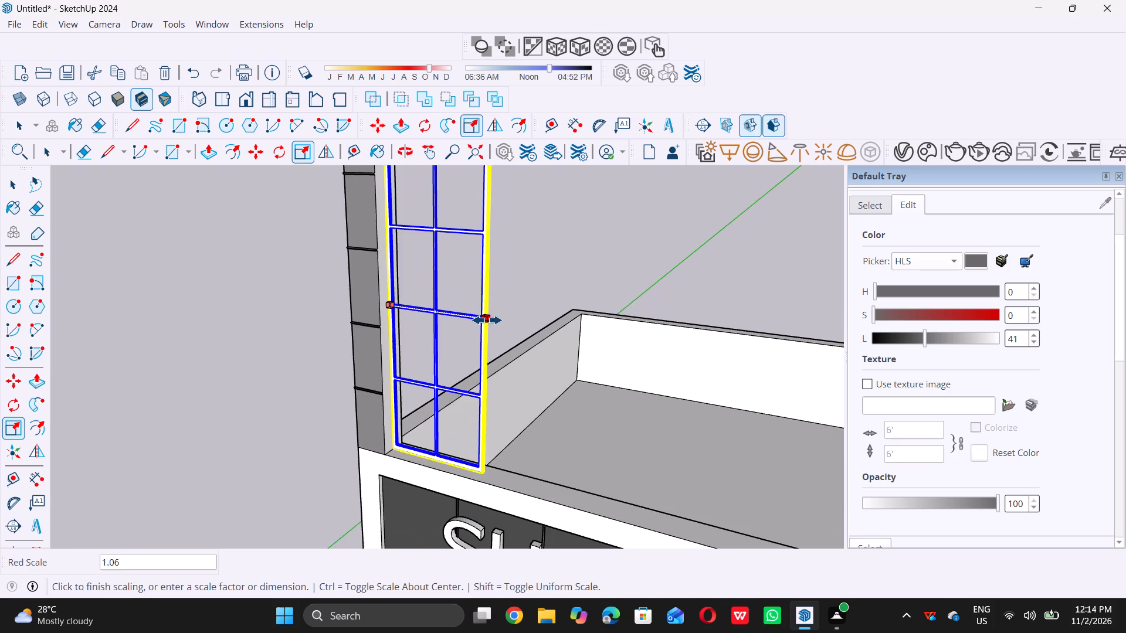
scroll(487, 320, down, 4)
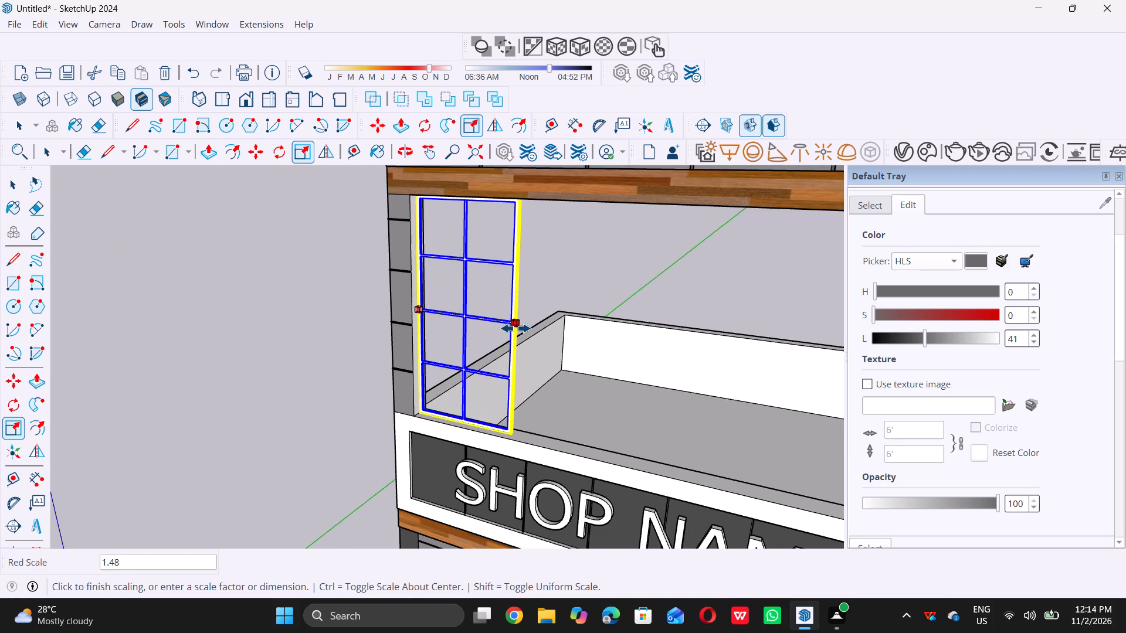
triple_click(515, 328)
key(space)
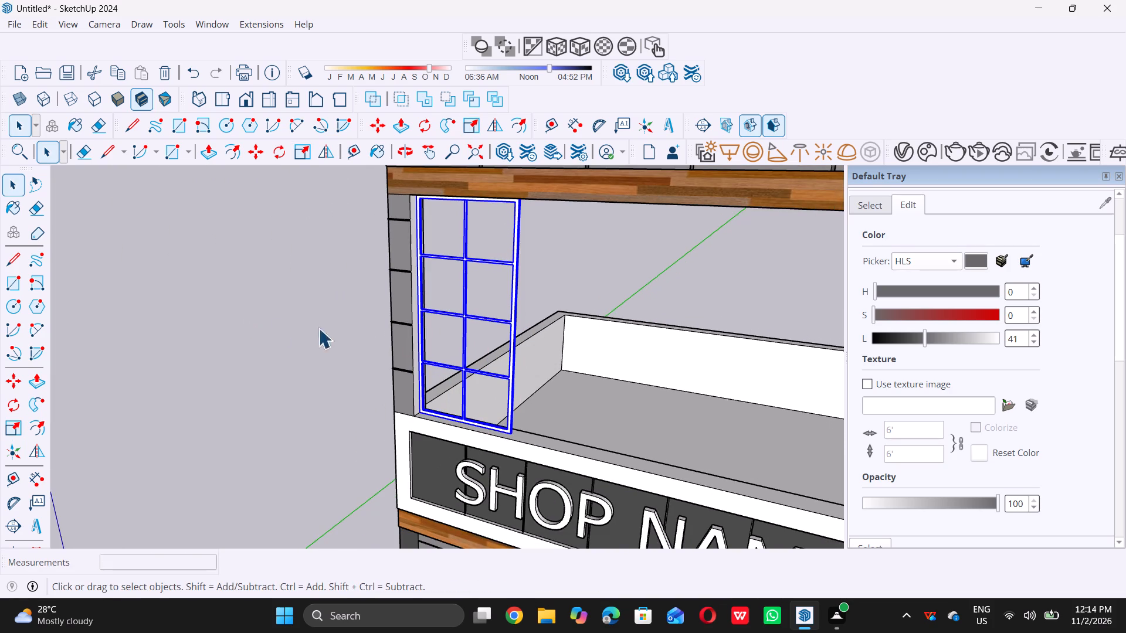
Widen the window along the red axis to a scale of about 1.30, keeping its left edge against the post.
scroll(396, 394, up, 7)
scroll(402, 397, down, 20)
scroll(402, 397, down, 3)
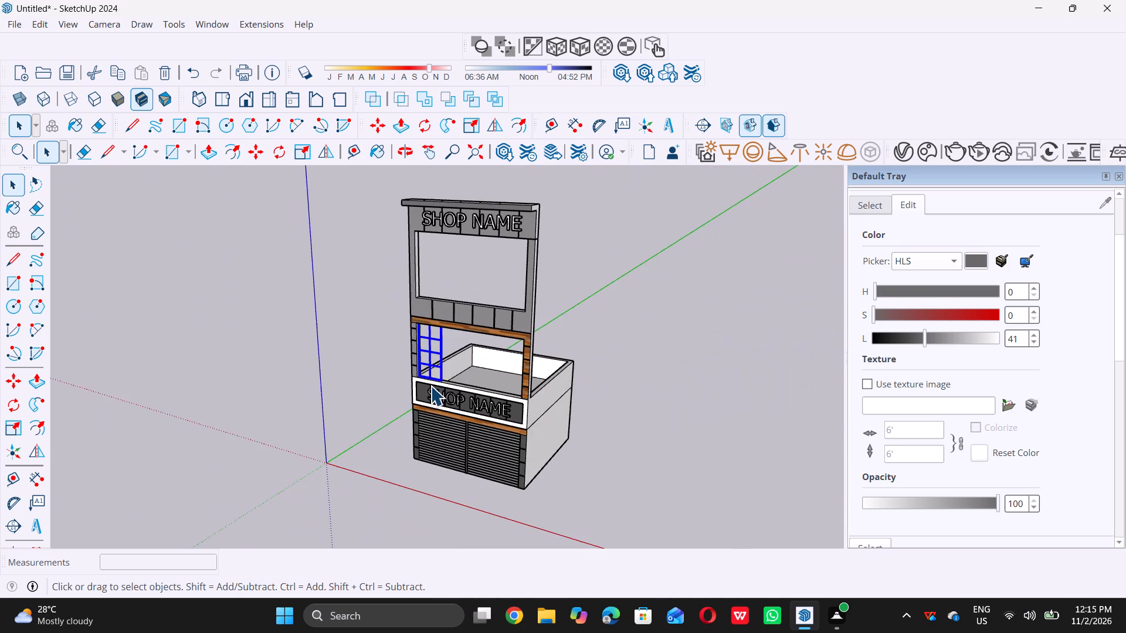
middle_drag(430, 387, 524, 330)
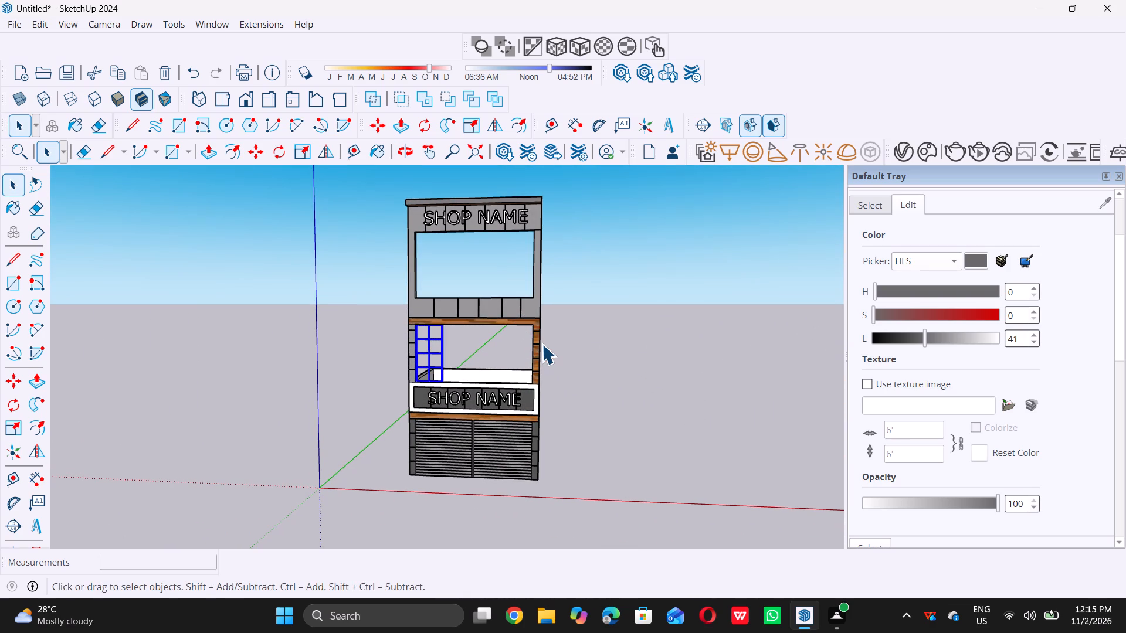
key(s)
scroll(436, 337, up, 6)
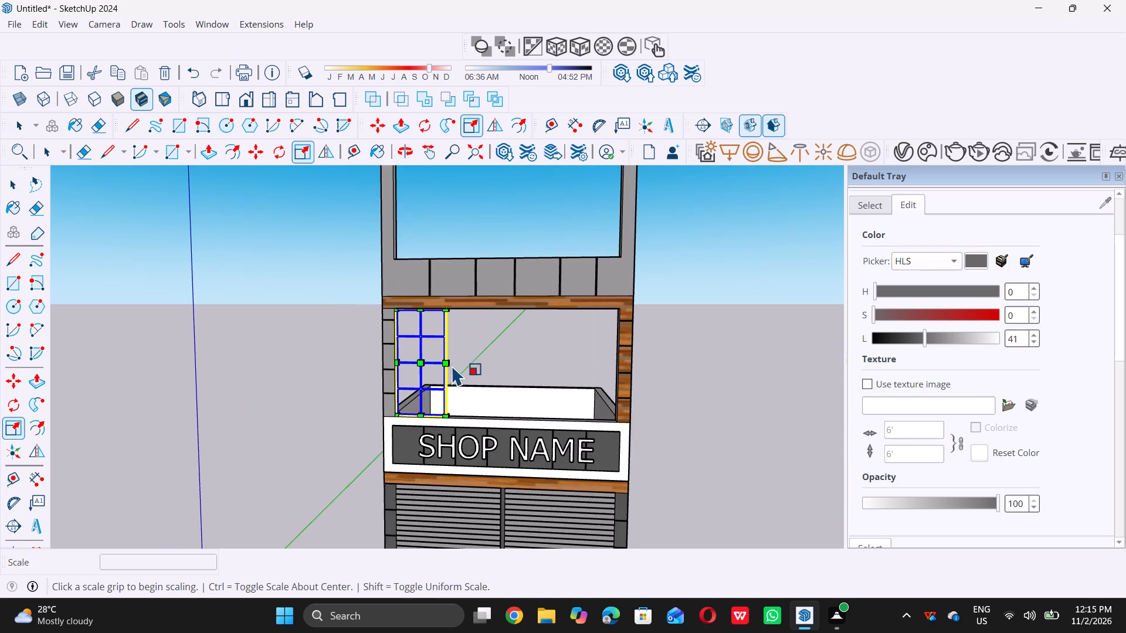
middle_drag(458, 370, 385, 434)
scroll(416, 361, up, 6)
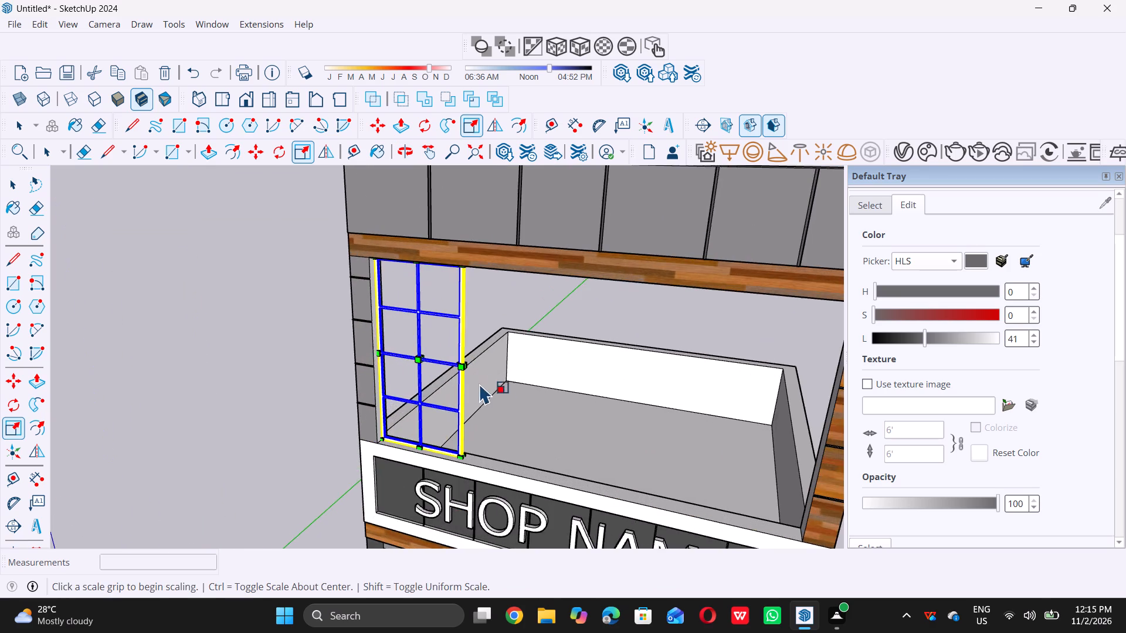
scroll(474, 359, up, 11)
scroll(441, 396, up, 6)
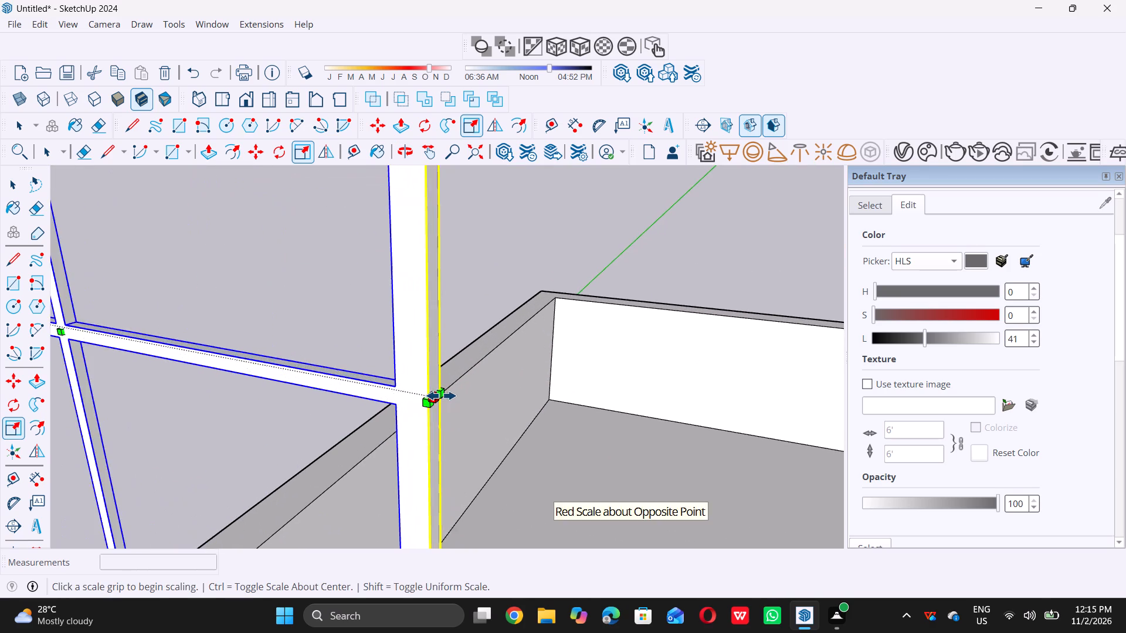
scroll(441, 397, up, 5)
scroll(443, 394, down, 3)
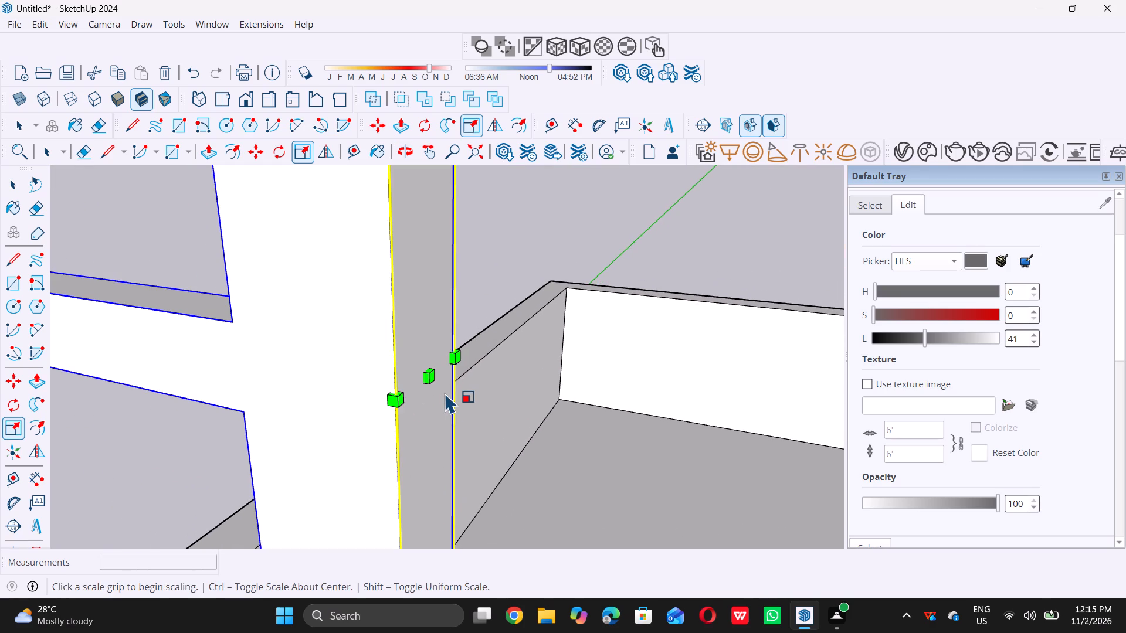
click(426, 374)
scroll(458, 392, down, 18)
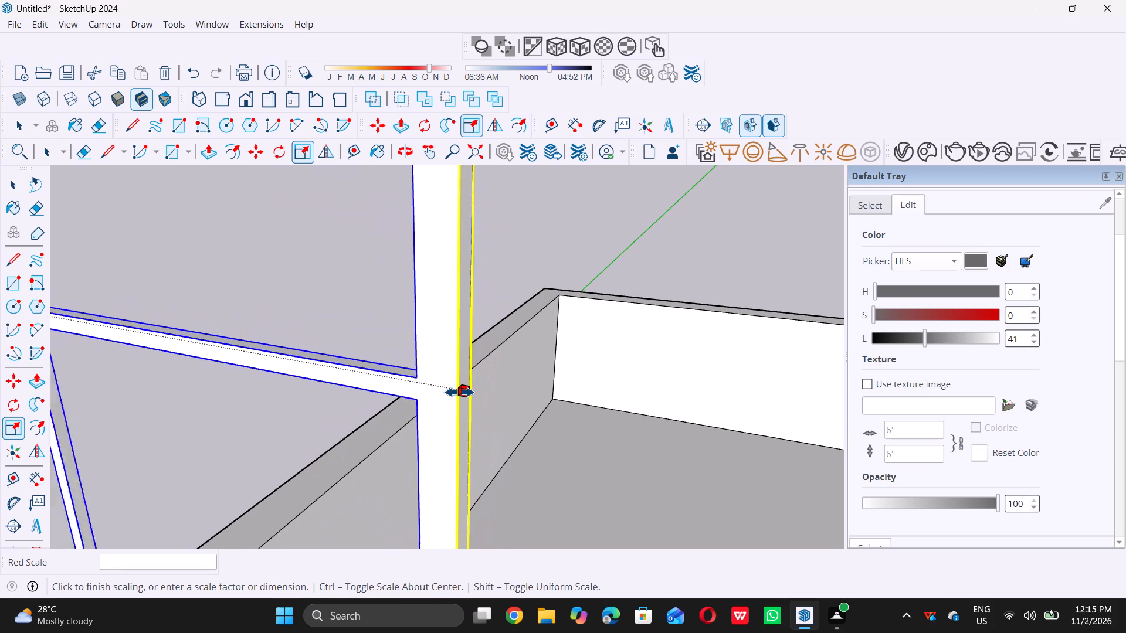
scroll(459, 392, down, 1)
scroll(459, 392, down, 20)
scroll(459, 392, down, 1)
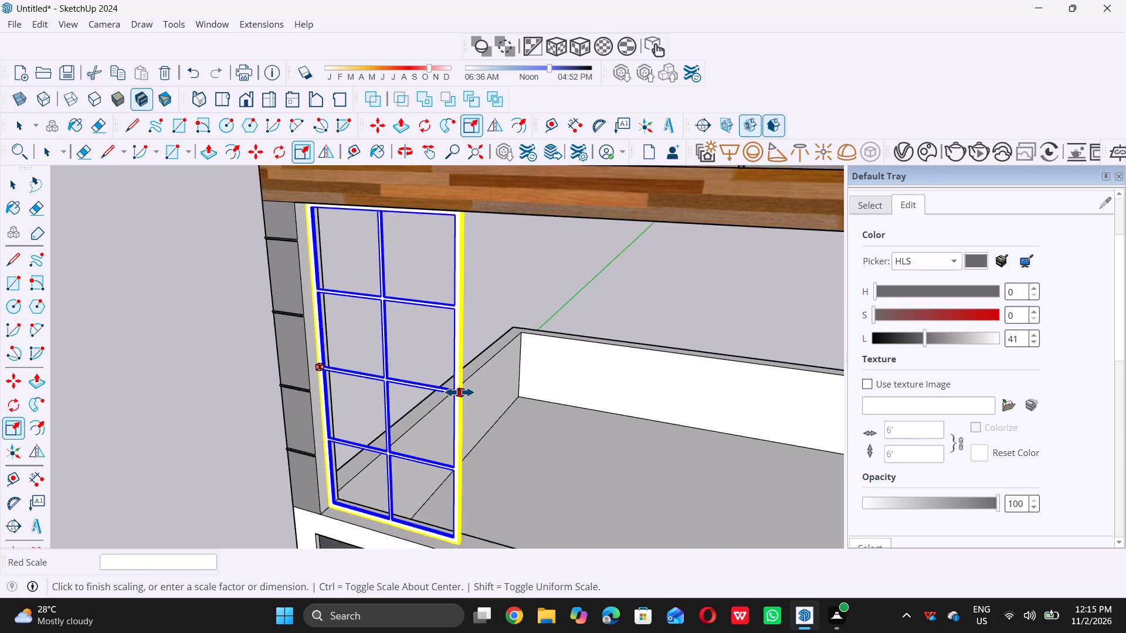
scroll(459, 392, down, 5)
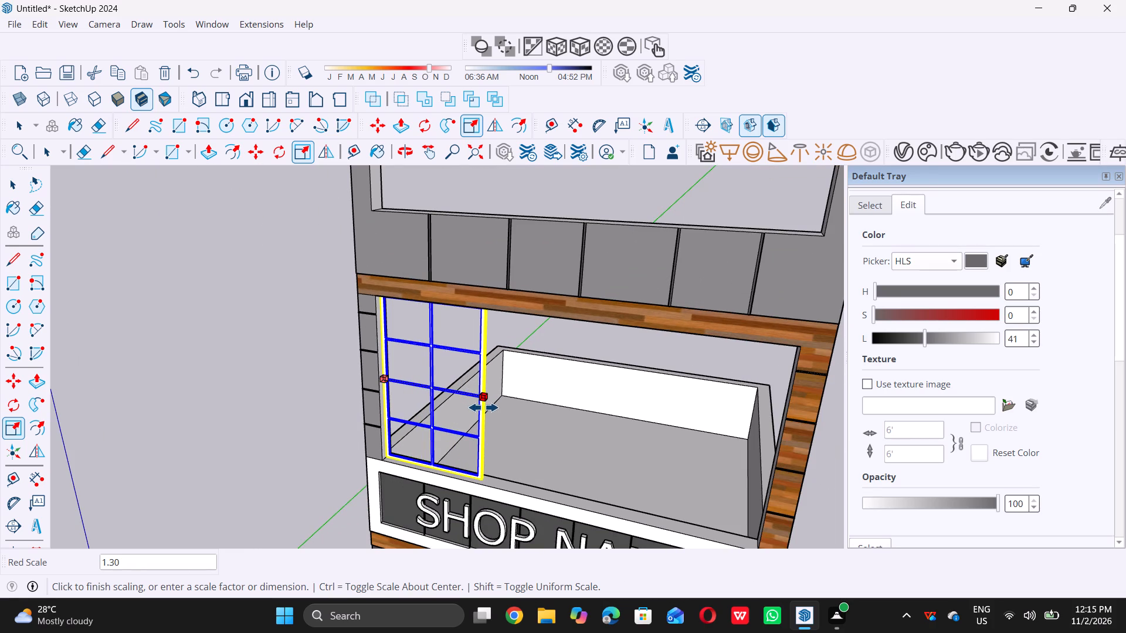
click(484, 407)
key(space)
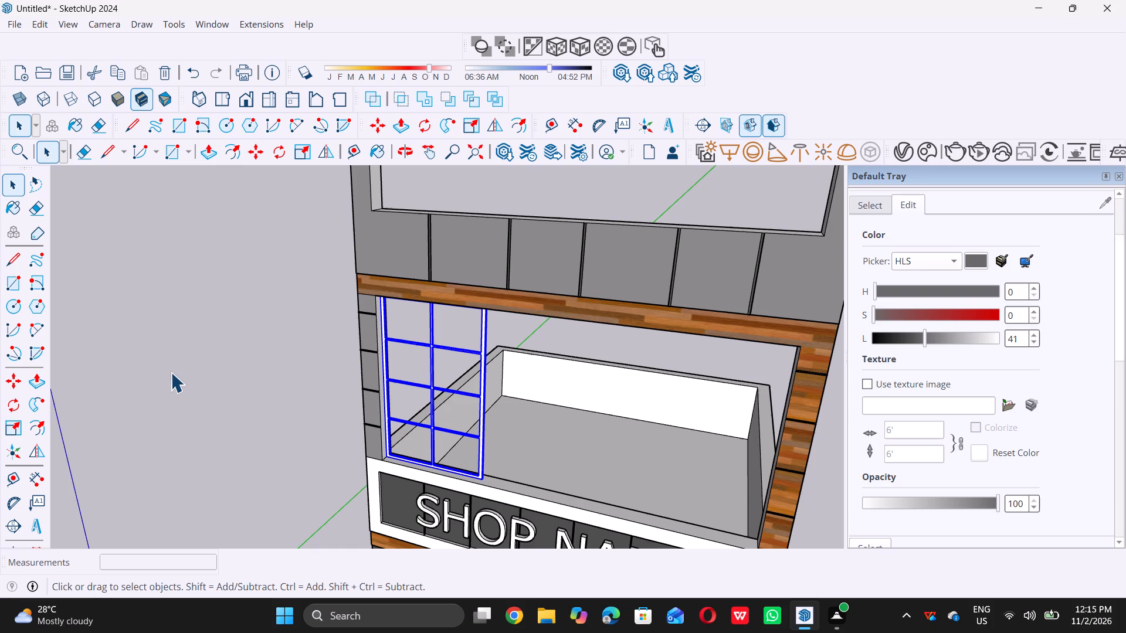
scroll(337, 393, down, 7)
middle_drag(423, 423, 502, 328)
double_click(210, 341)
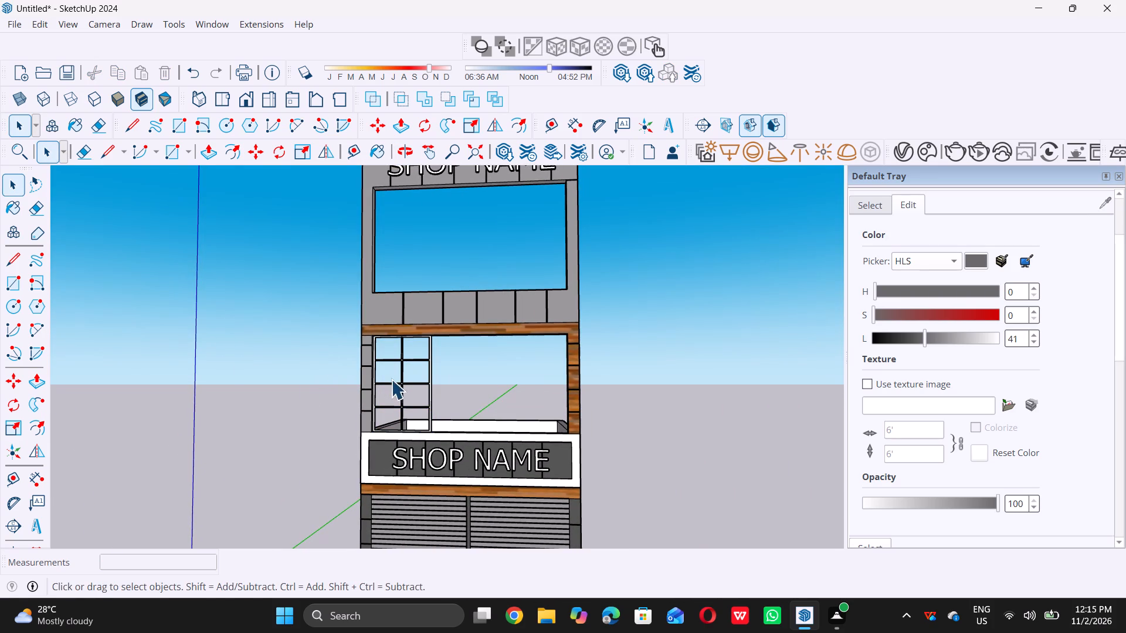
Copy the window about 5' 6 5/16" along the red axis so the copy sits flush against the first window's right edge.
middle_drag(391, 379, 388, 355)
scroll(386, 353, up, 1)
scroll(386, 353, down, 11)
middle_drag(395, 345, 382, 406)
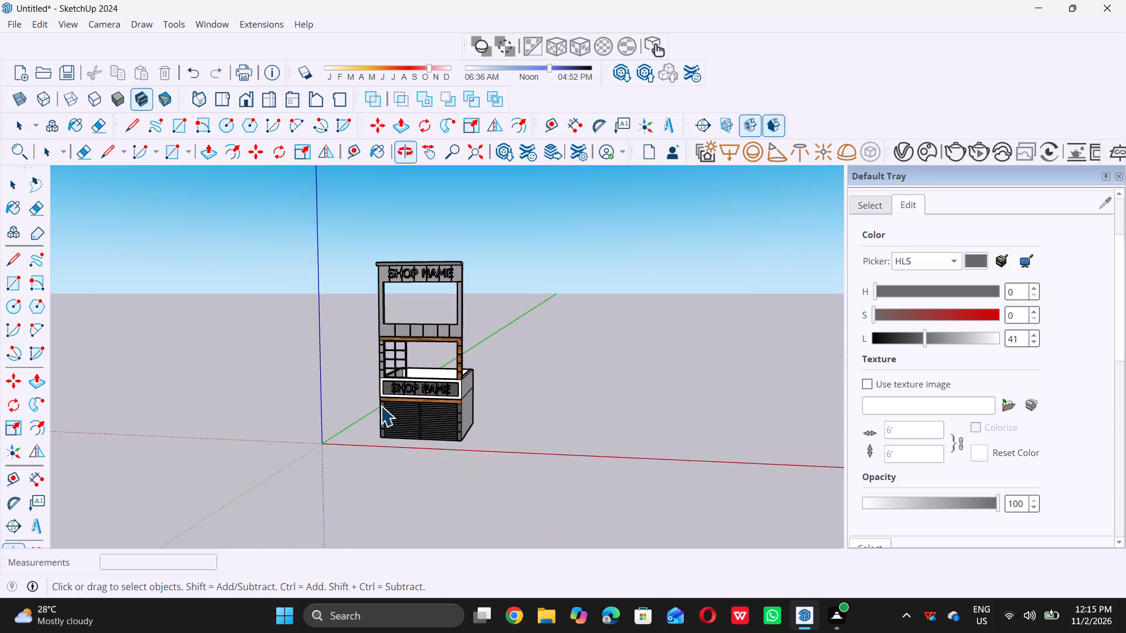
scroll(381, 406, up, 7)
middle_drag(418, 312, 427, 347)
scroll(429, 343, up, 7)
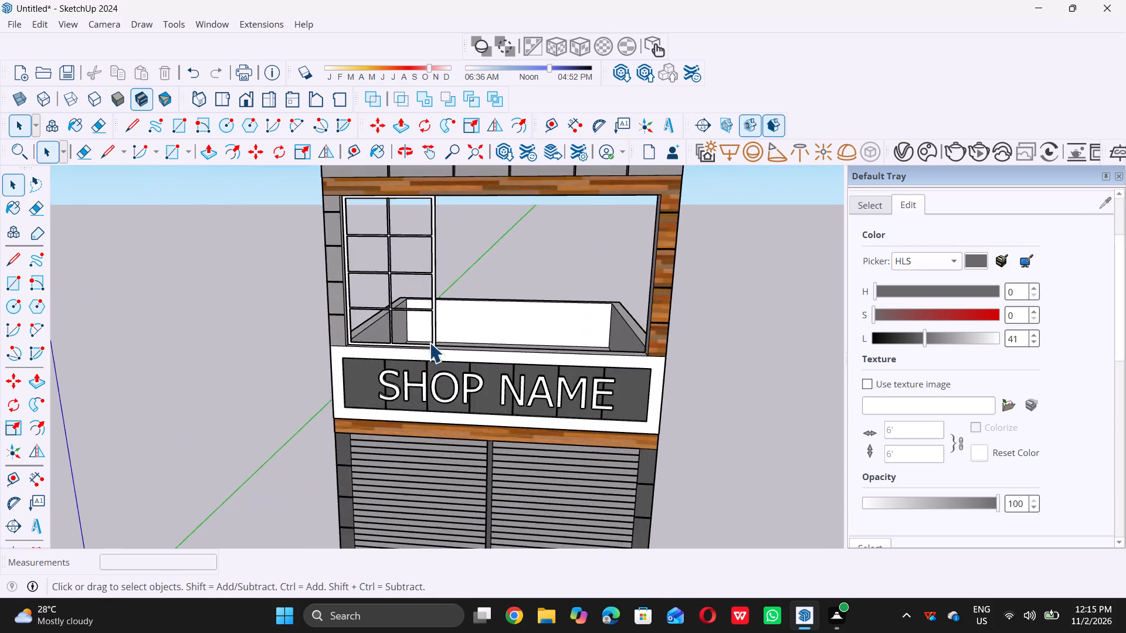
scroll(429, 342, up, 8)
double_click(436, 336)
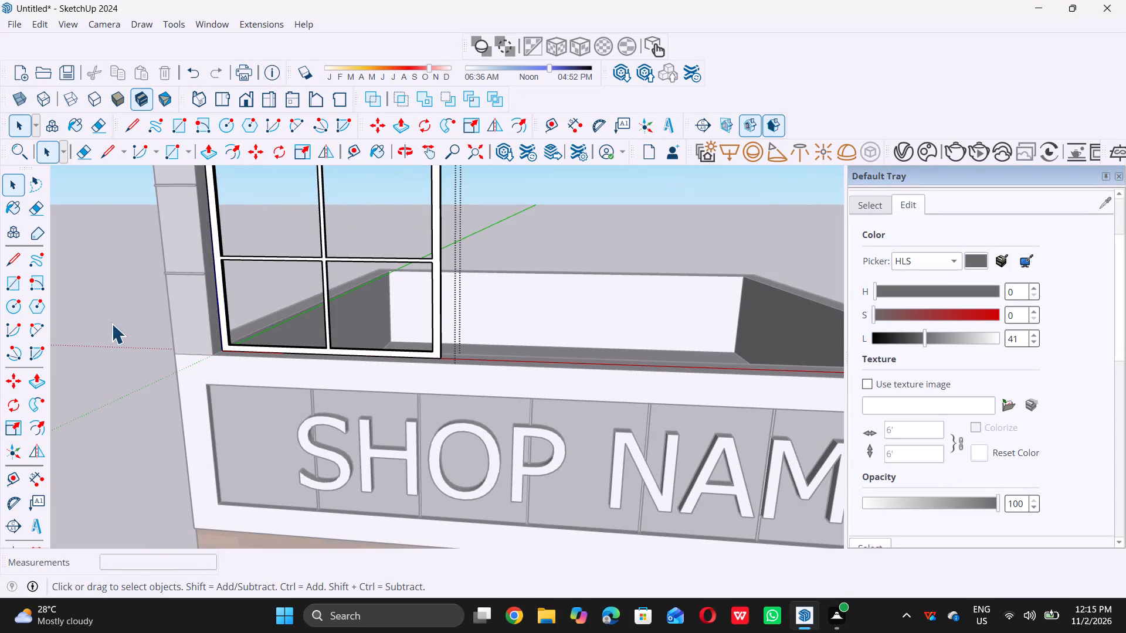
double_click(96, 323)
click(434, 352)
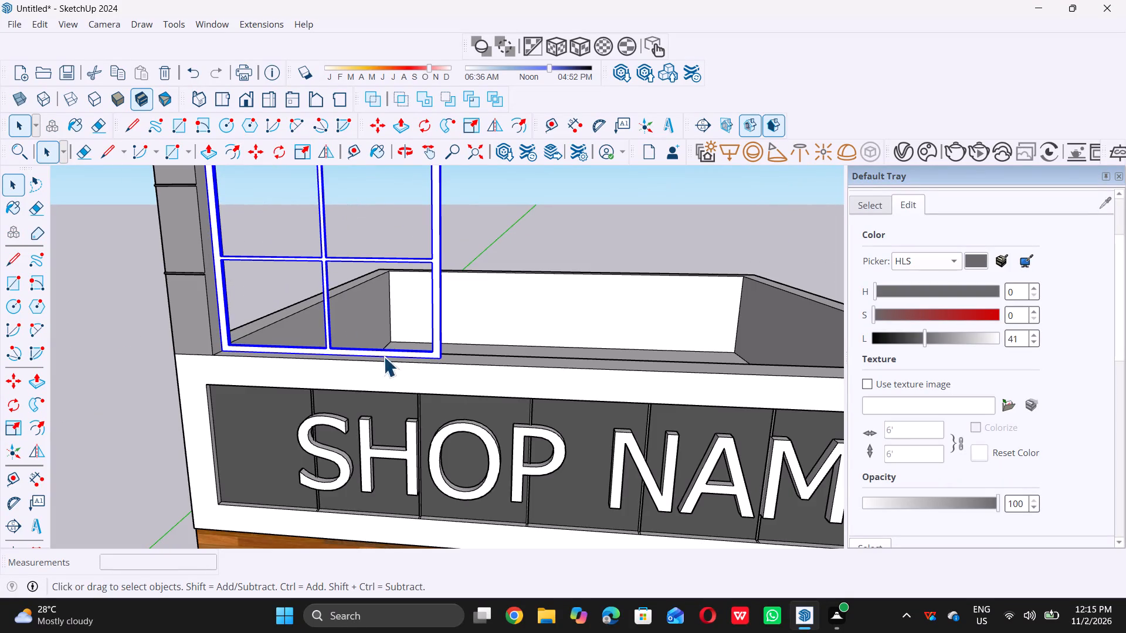
key(m)
scroll(216, 349, up, 2)
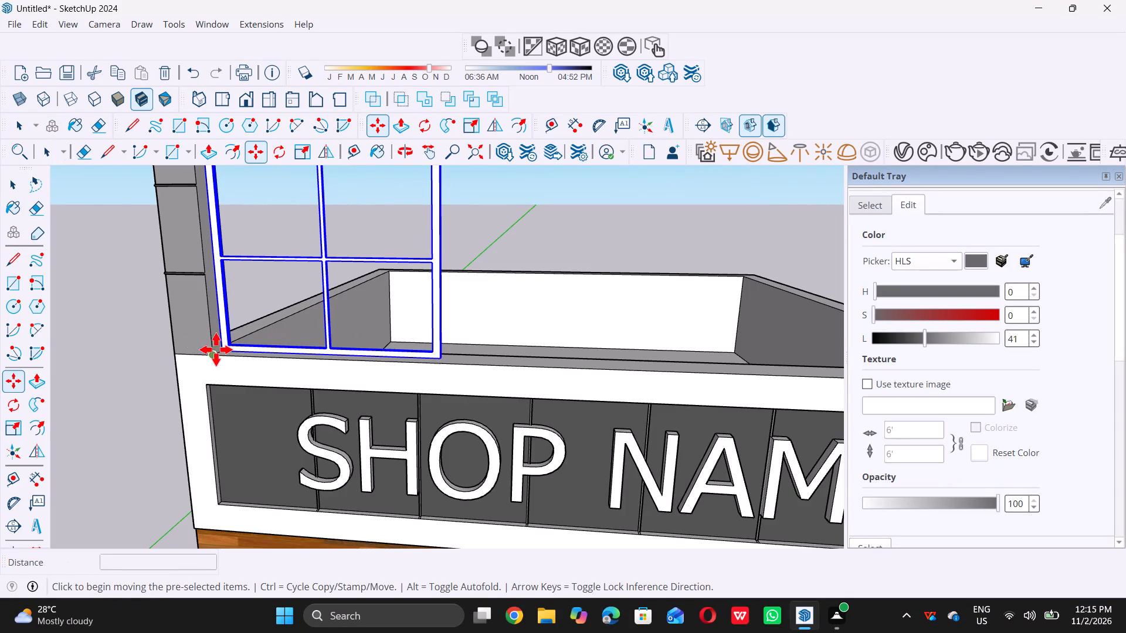
scroll(216, 349, up, 10)
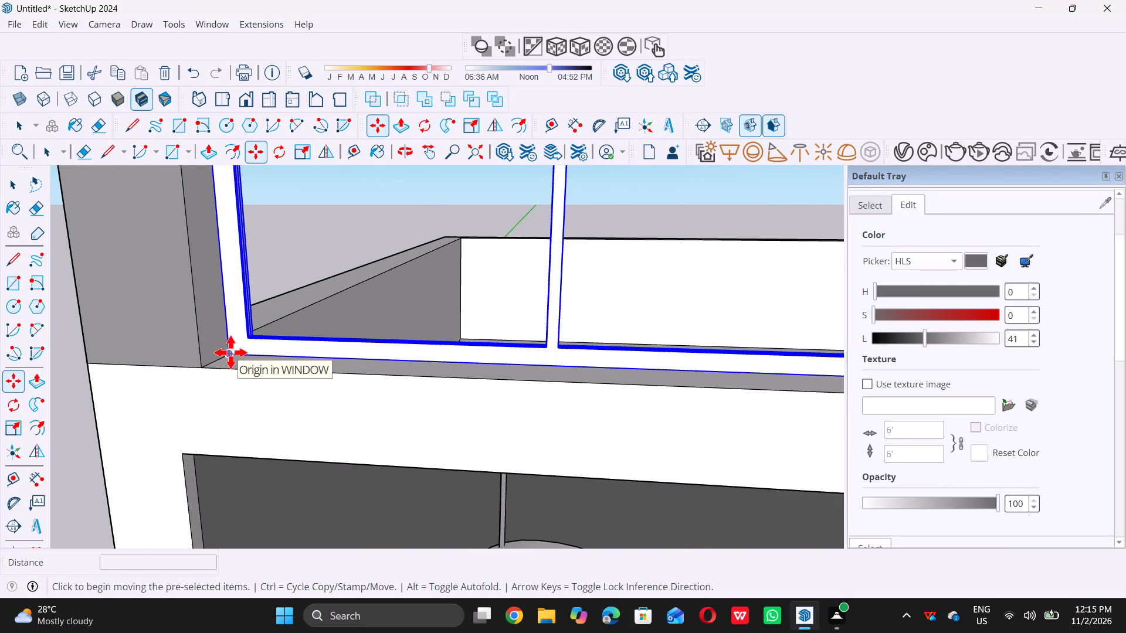
click(230, 352)
scroll(230, 353, down, 8)
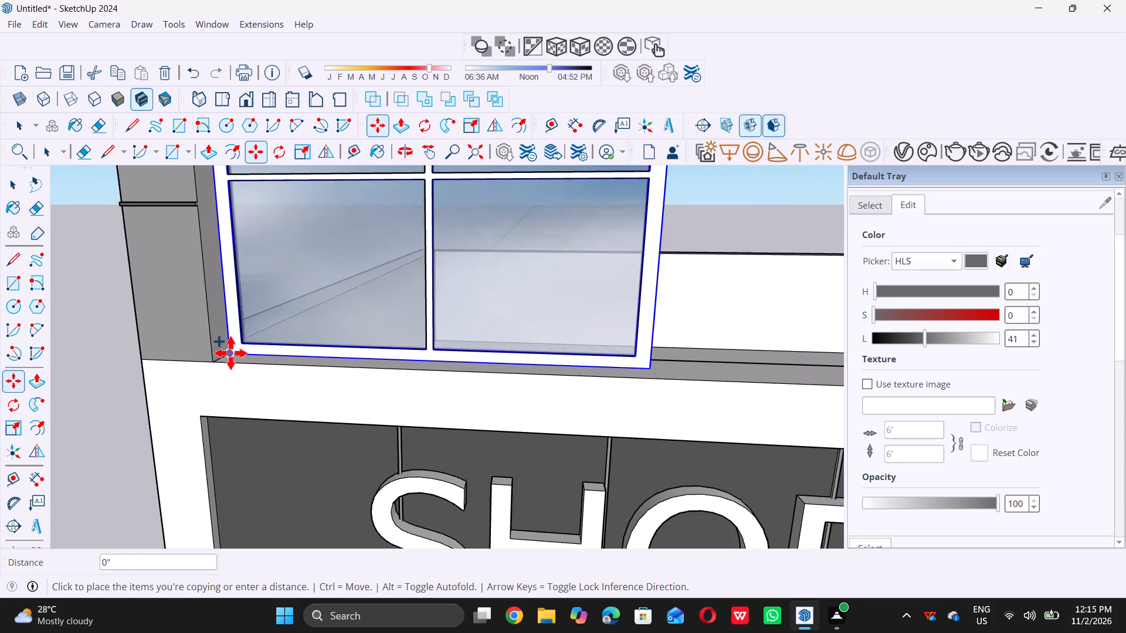
scroll(230, 353, down, 10)
scroll(352, 352, up, 5)
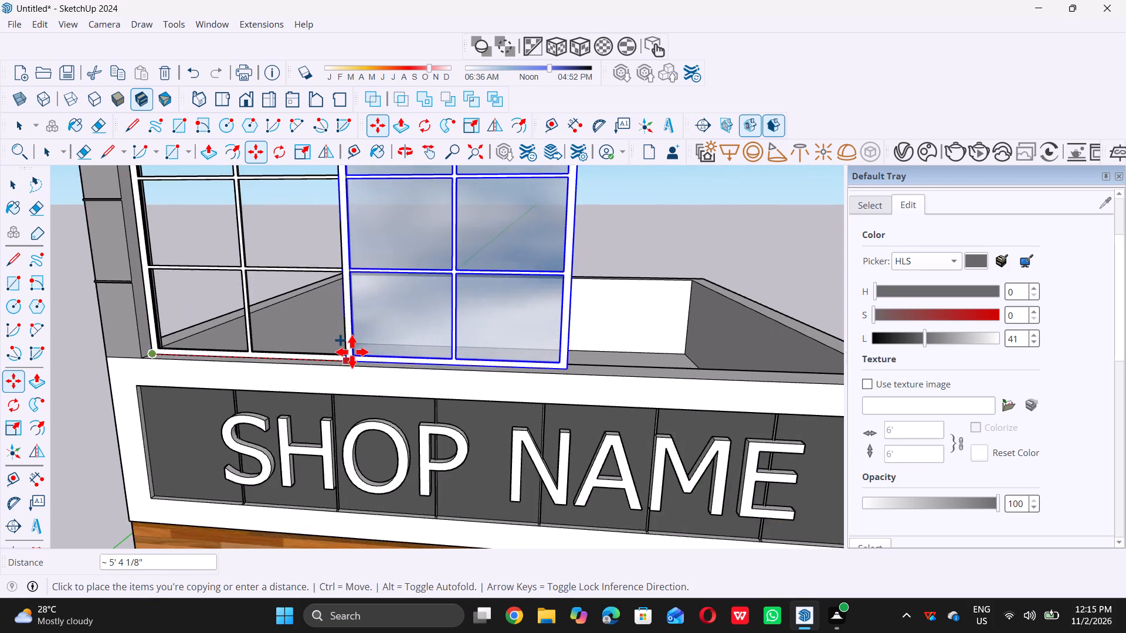
scroll(352, 352, up, 9)
double_click(352, 369)
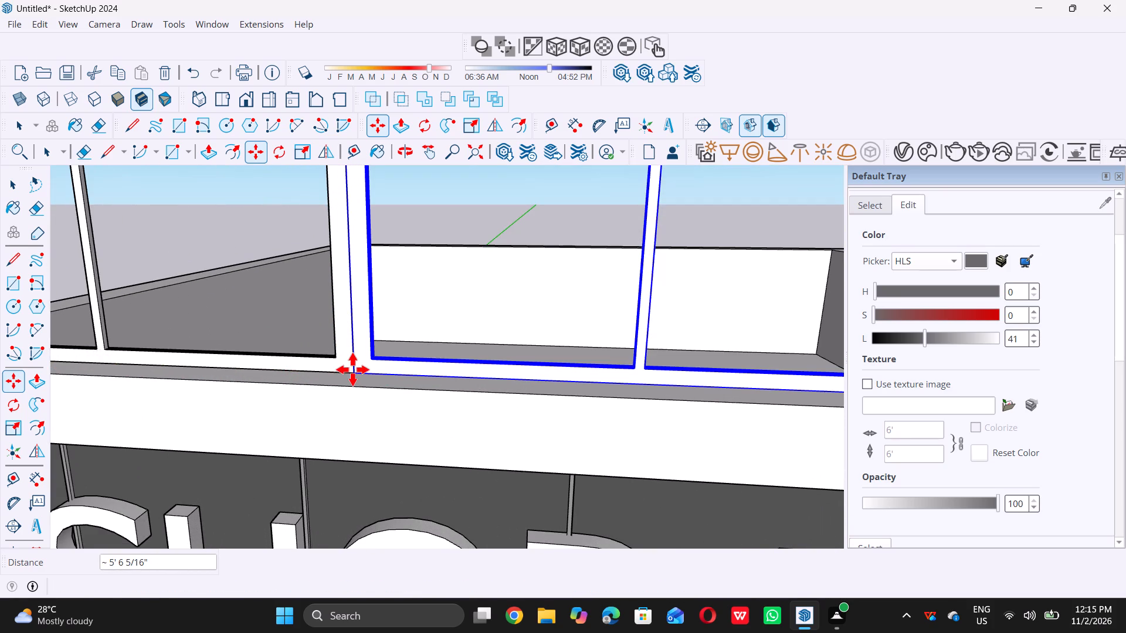
key(space)
Copy both windows together about 11' 5/8" along the red axis so the new pair starts at the second window's right edge.
scroll(352, 369, down, 11)
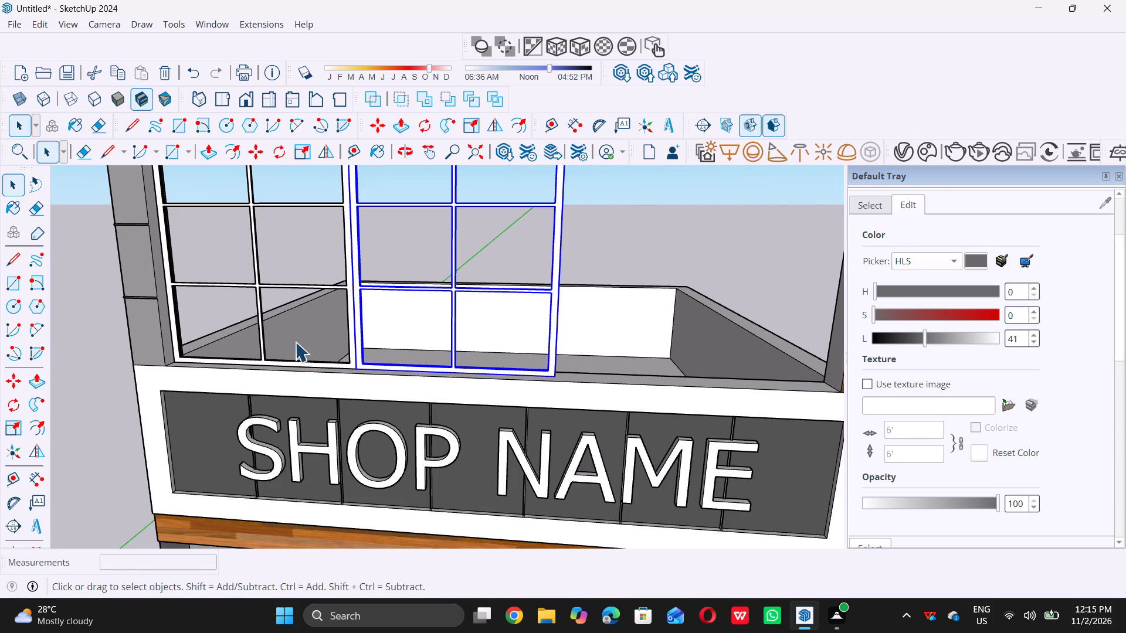
ctrl+double_click(263, 363)
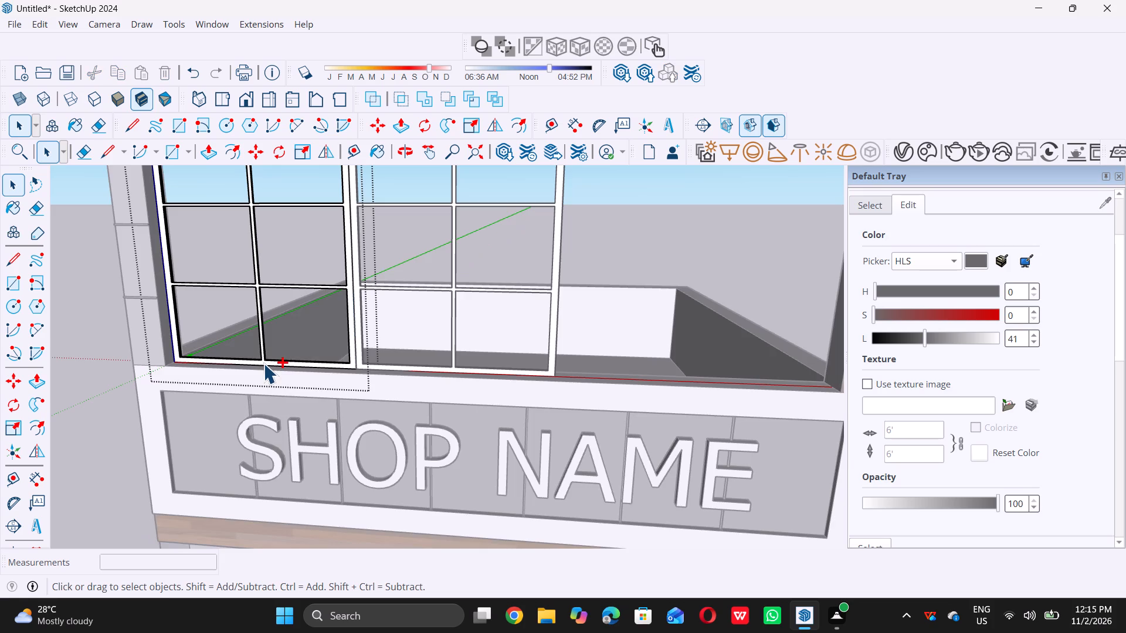
triple_click(73, 371)
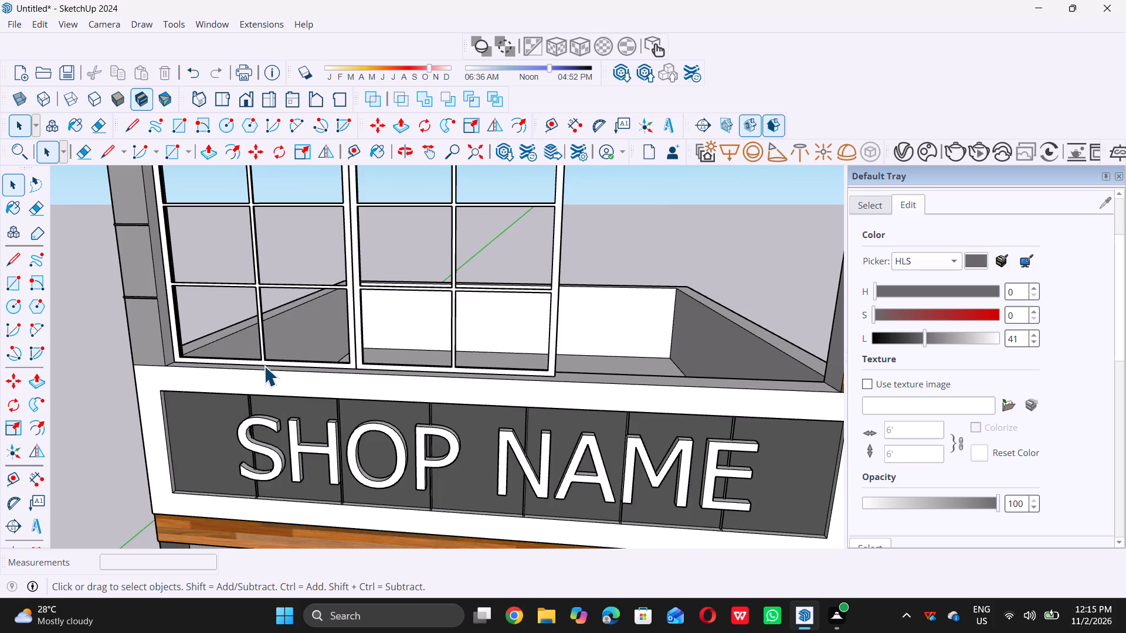
double_click(264, 366)
click(63, 333)
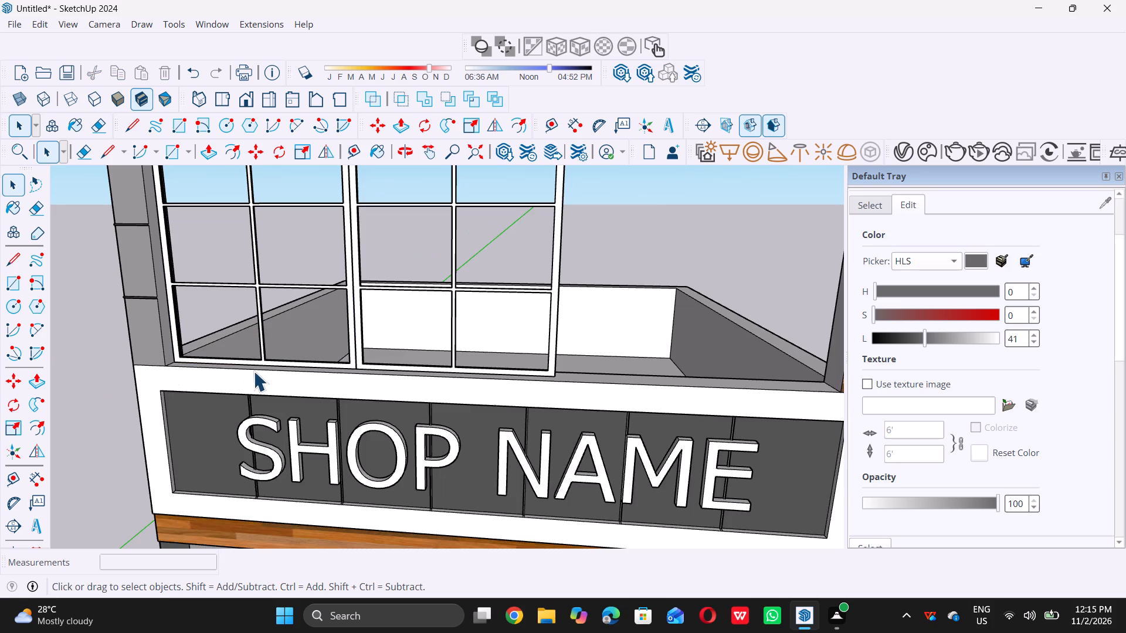
click(260, 365)
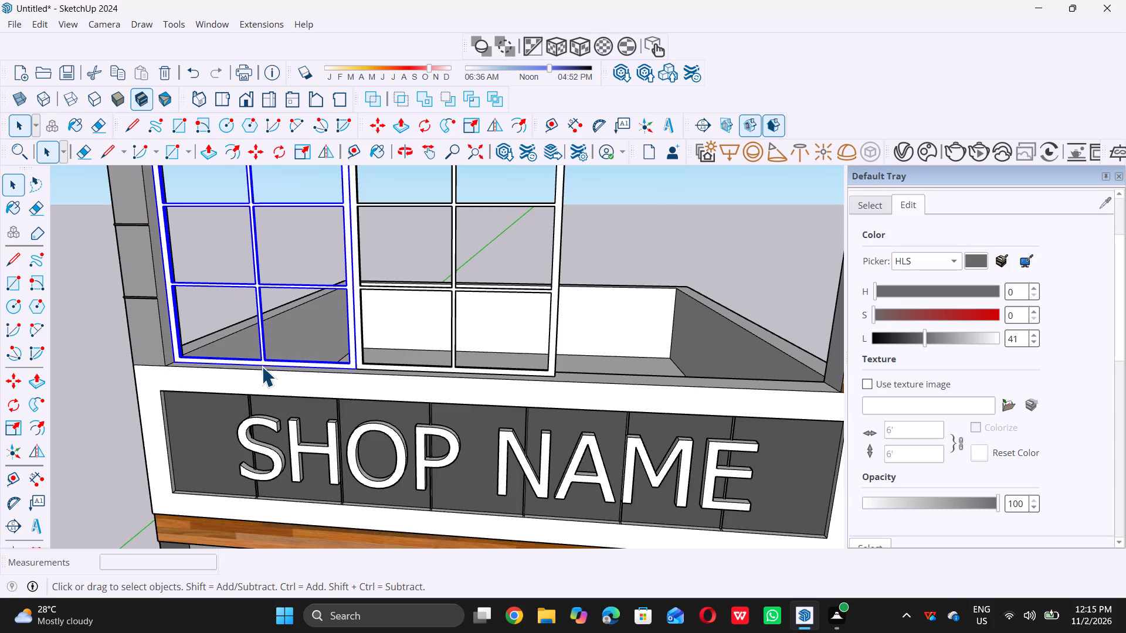
ctrl+click(362, 365)
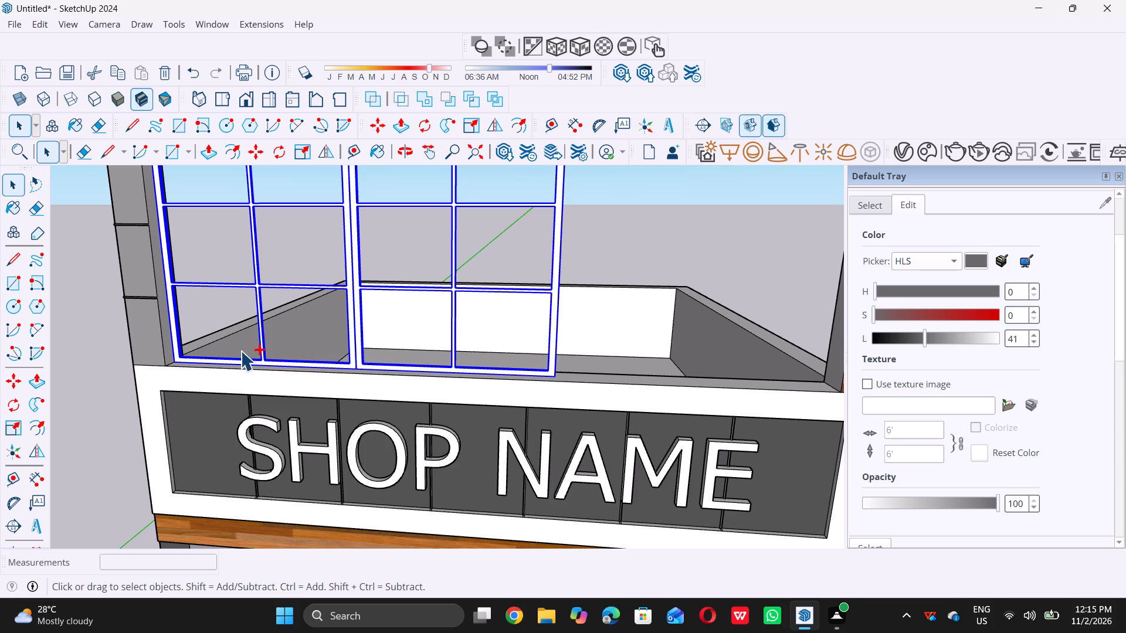
key(m)
scroll(179, 360, up, 4)
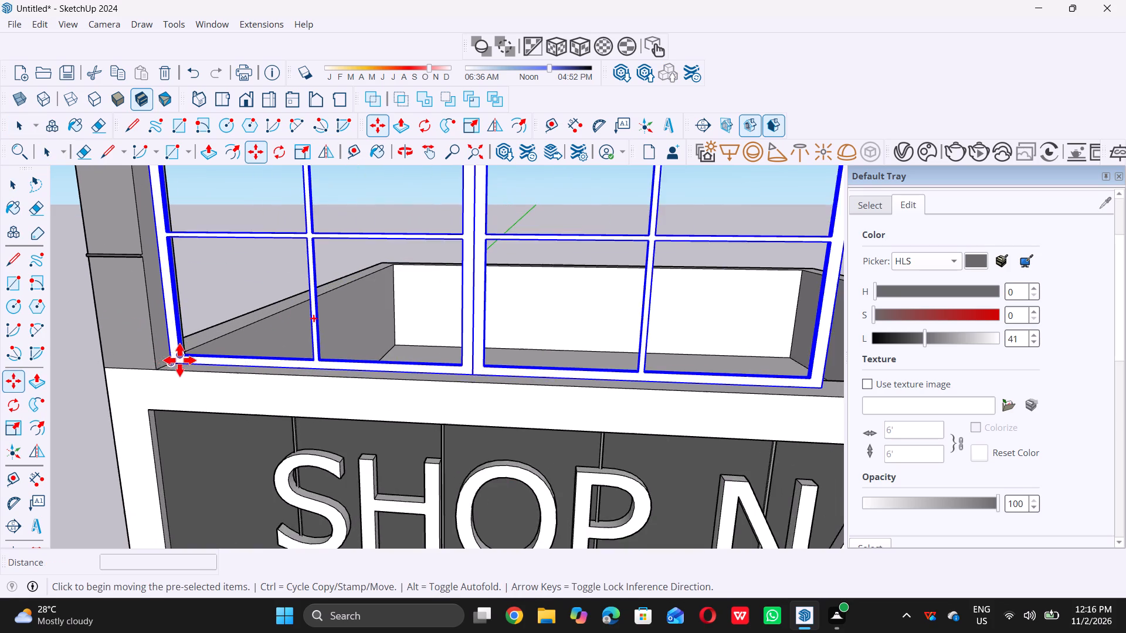
scroll(179, 360, up, 10)
click(170, 364)
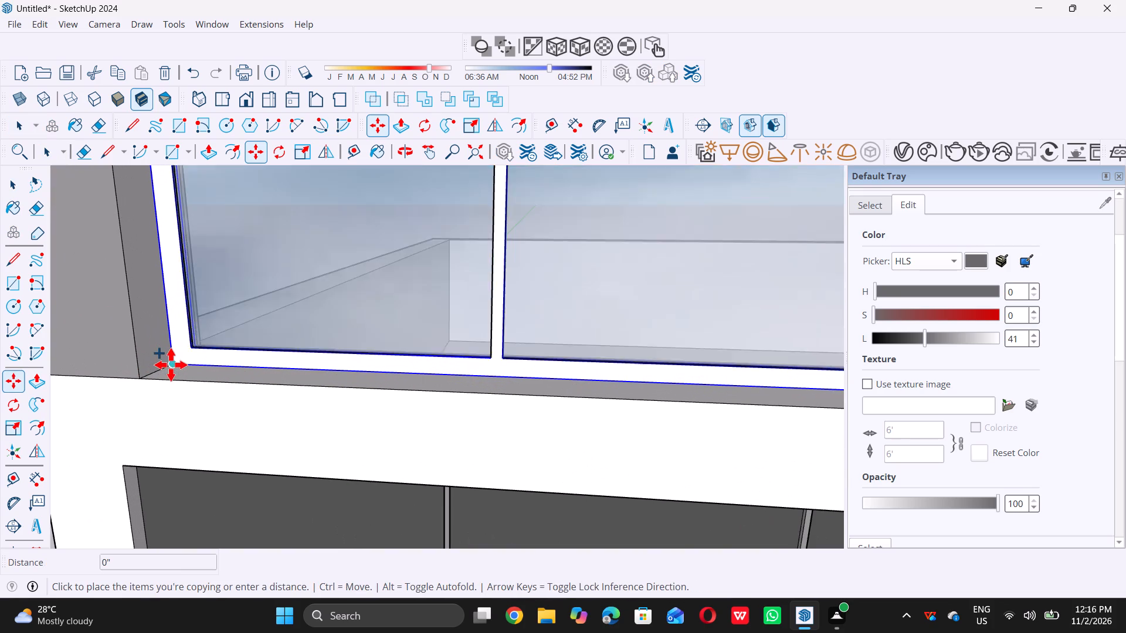
scroll(171, 365, down, 19)
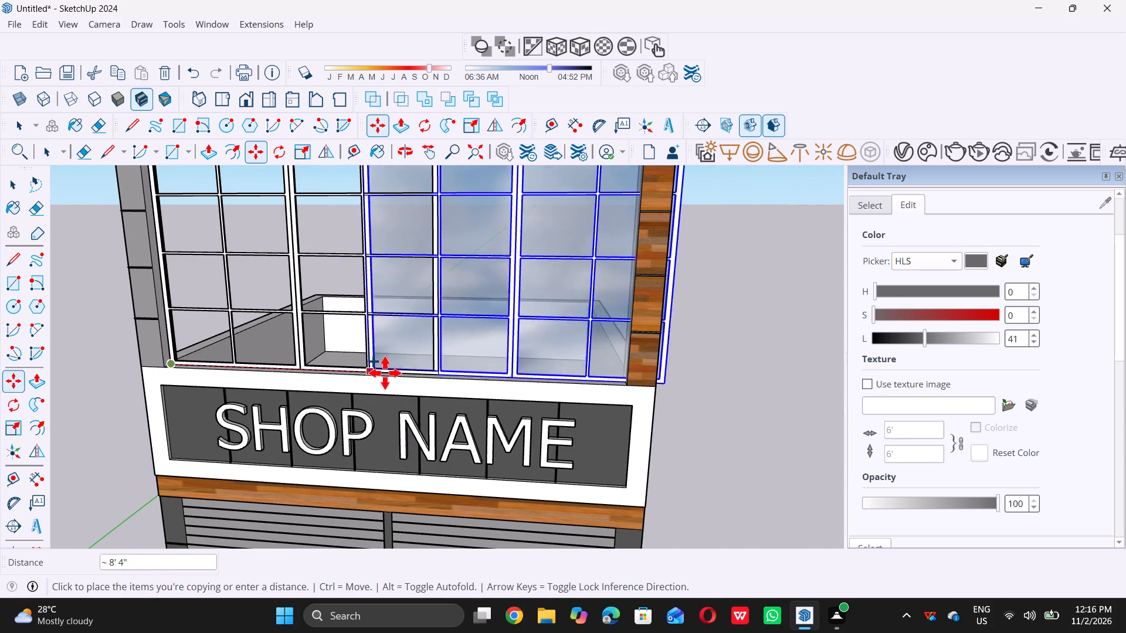
scroll(445, 377, up, 4)
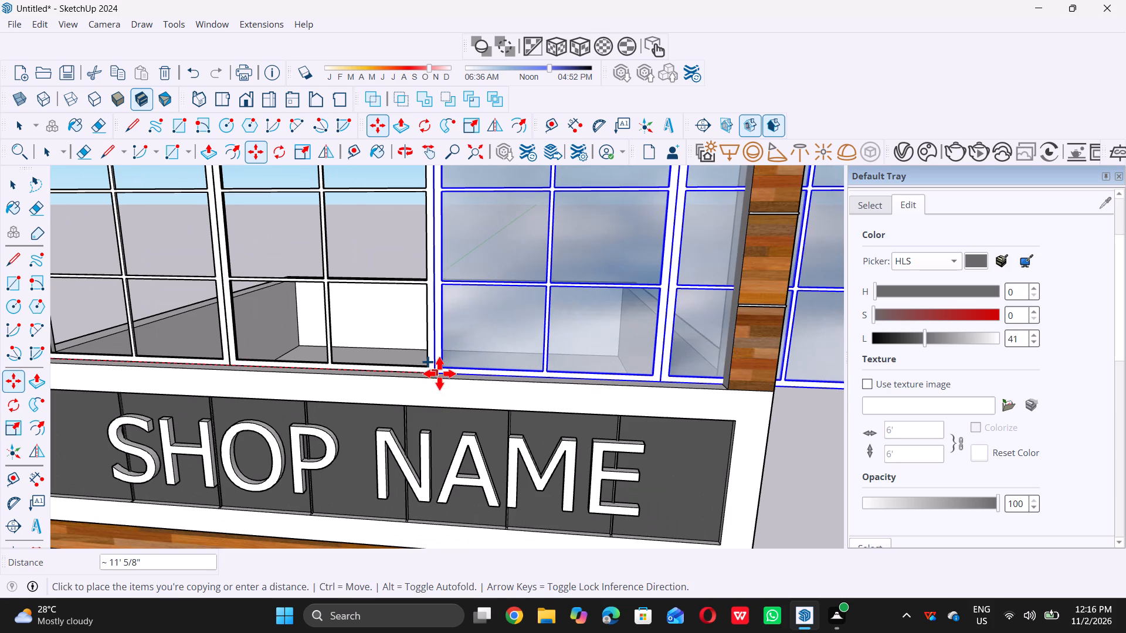
double_click(439, 373)
key(space)
Delete the fourth window, which extends past the kiosk opening's right wooden post.
scroll(426, 377, down, 5)
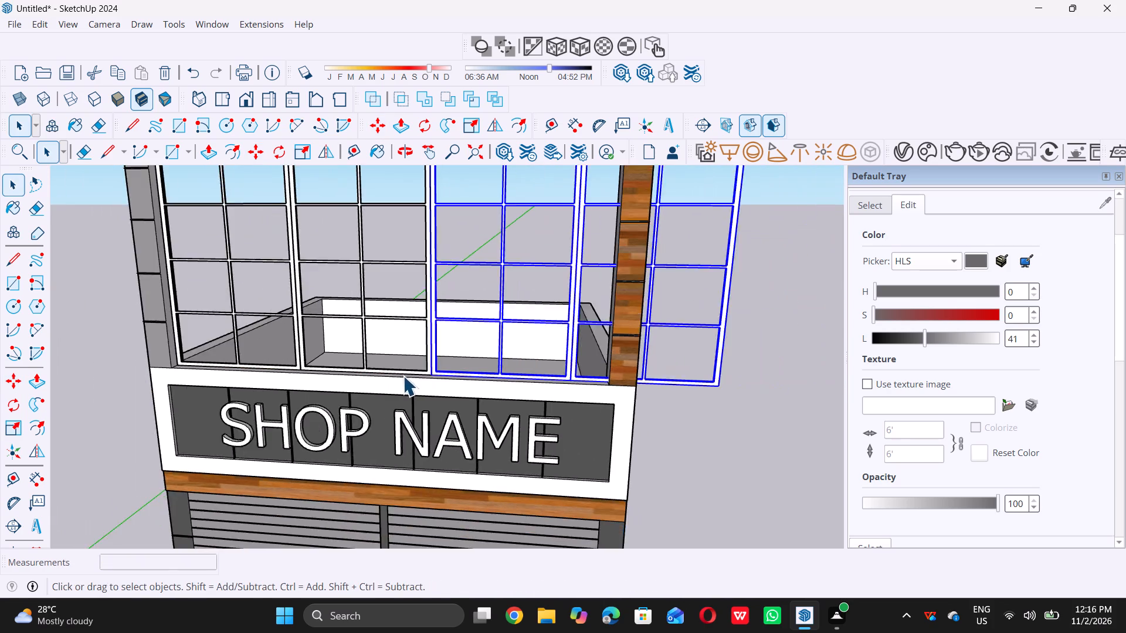
scroll(403, 376, down, 9)
double_click(581, 367)
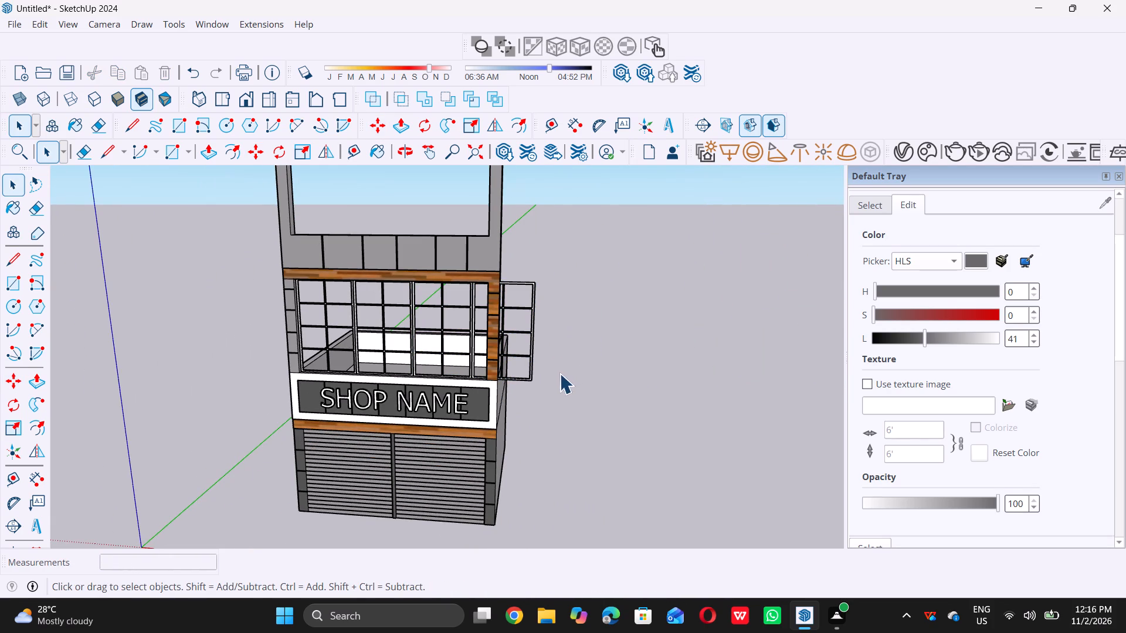
click(529, 379)
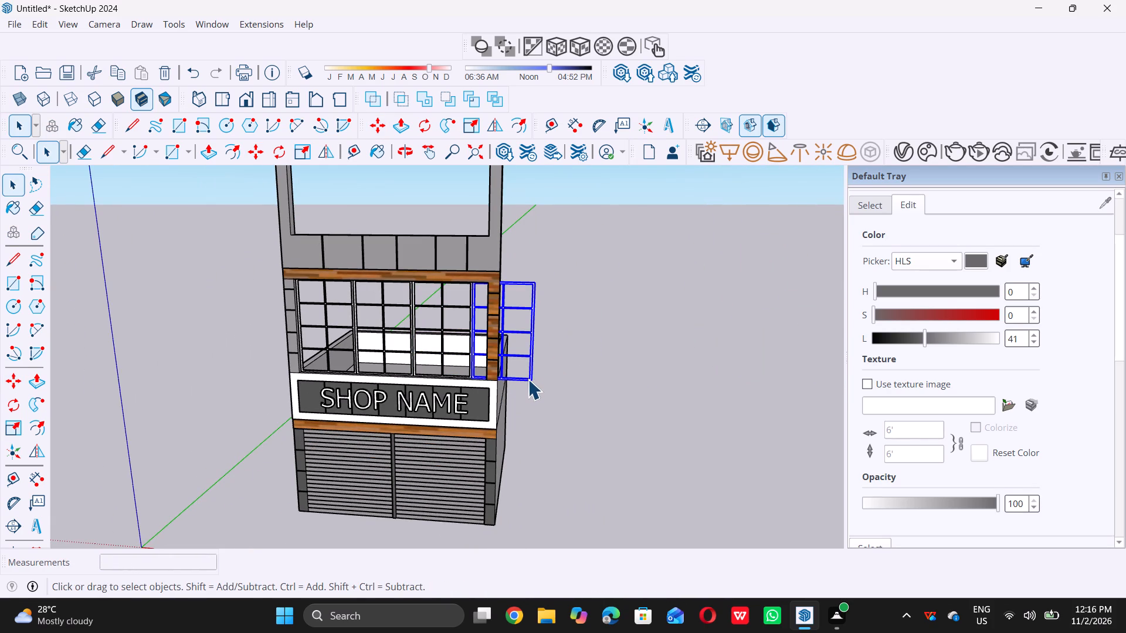
key(Delete)
scroll(466, 366, up, 7)
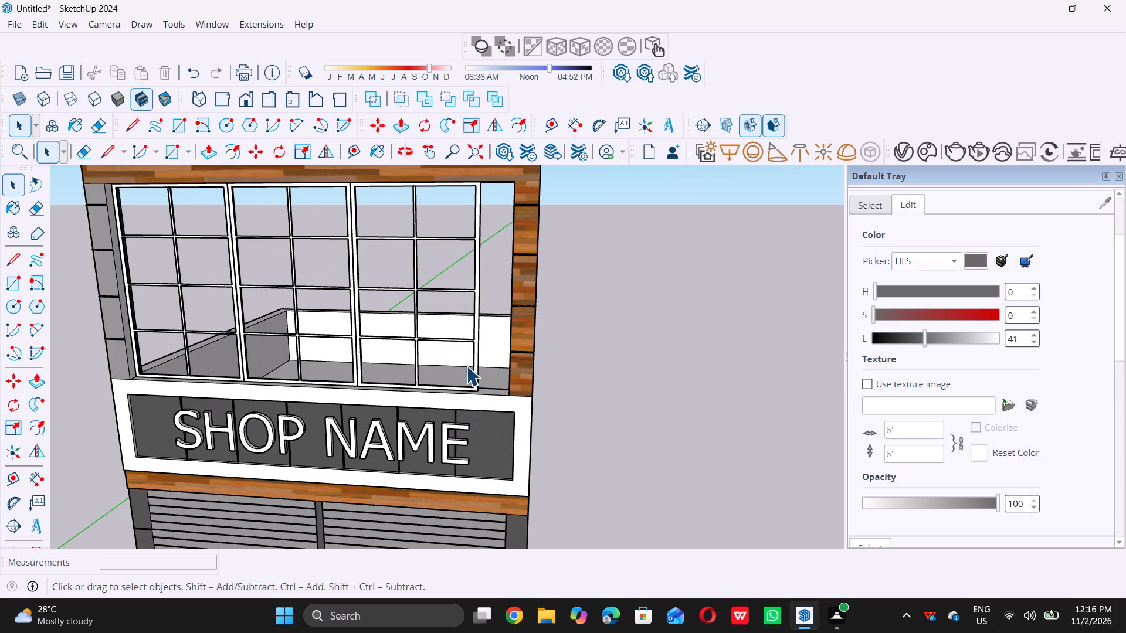
Widen the third window along the red axis until its right edge meets the kiosk opening's right wooden post.
scroll(467, 367, up, 4)
click(480, 375)
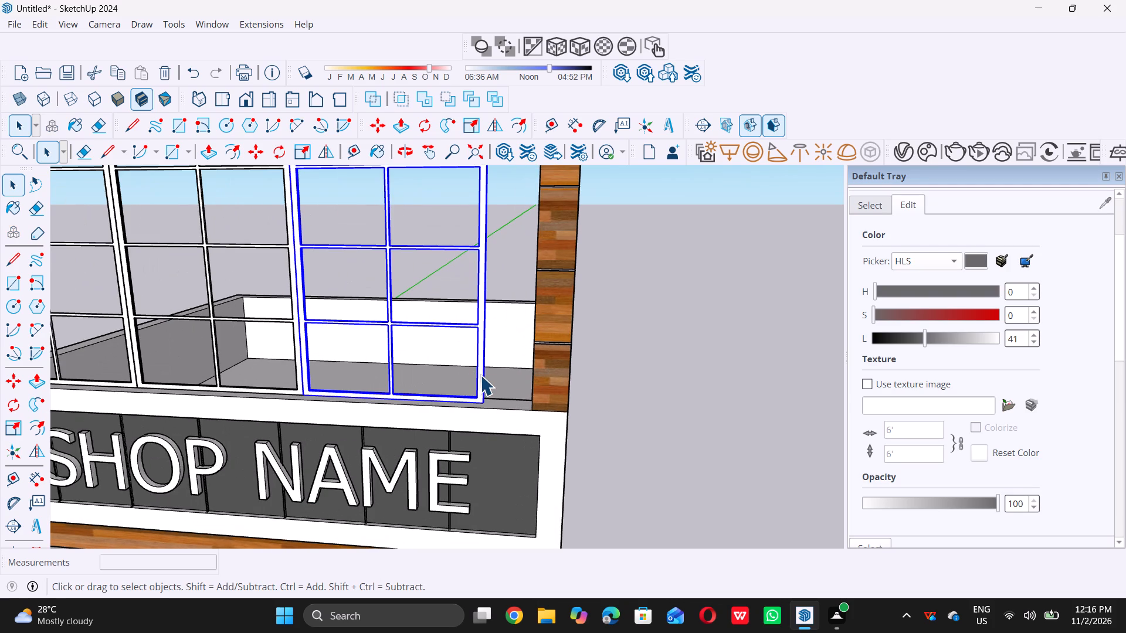
key(s)
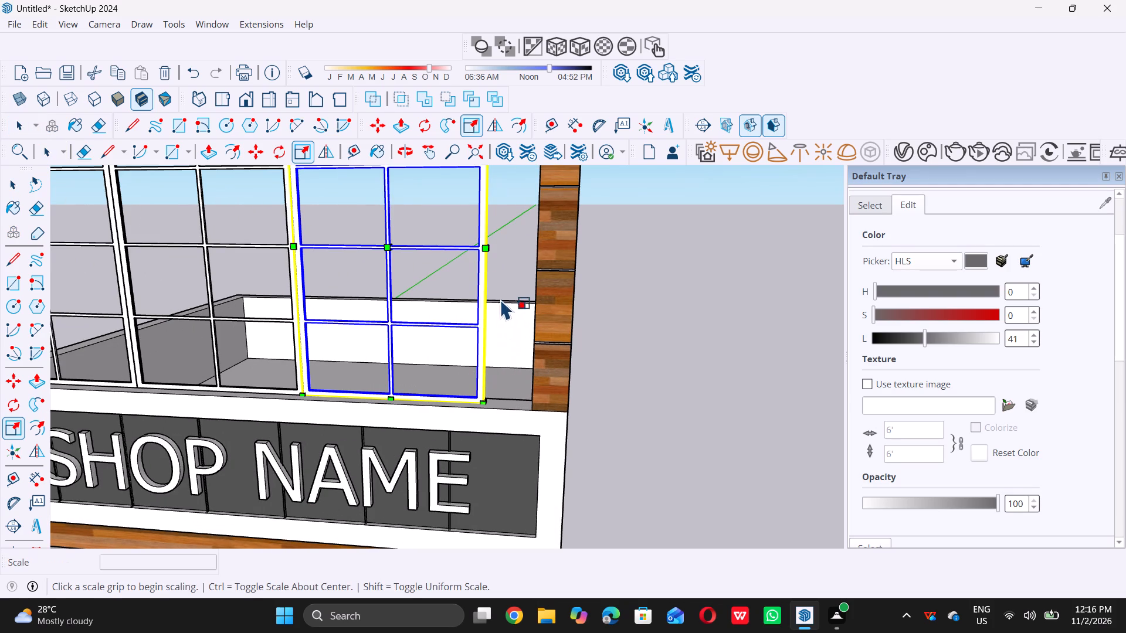
scroll(485, 292, down, 1)
middle_drag(483, 295, 433, 356)
middle_click(433, 356)
scroll(433, 358, up, 1)
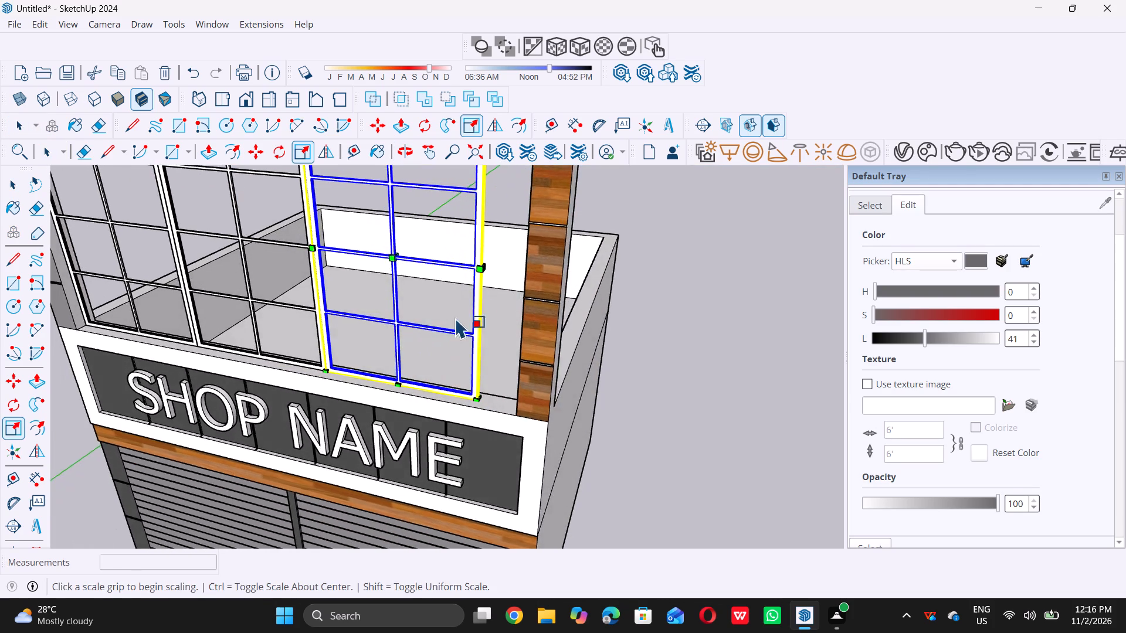
scroll(486, 259, up, 20)
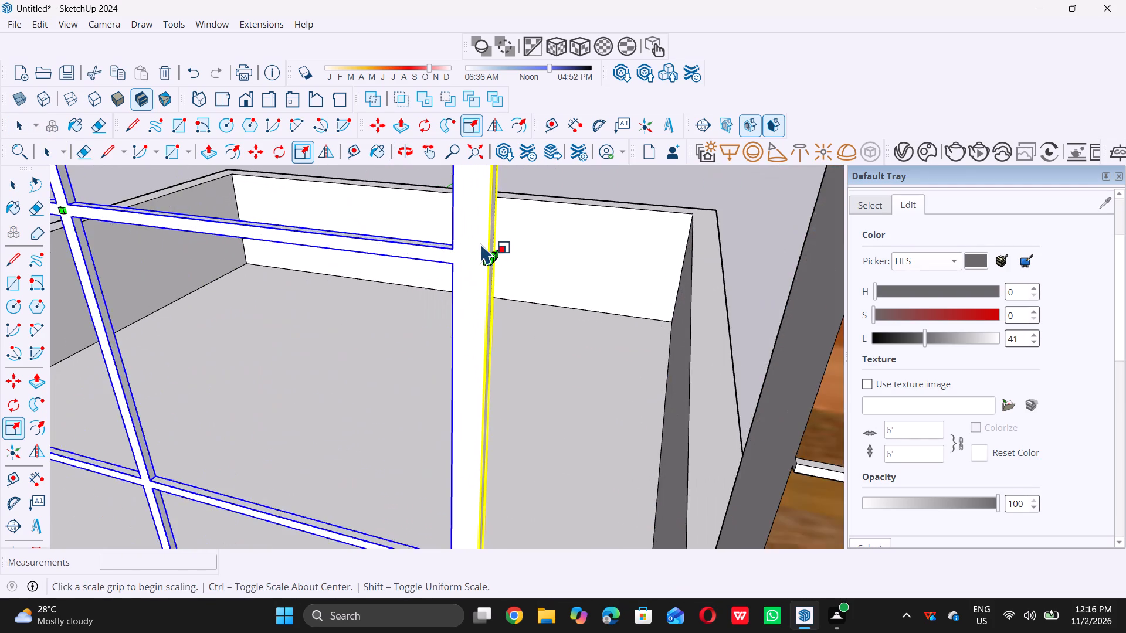
scroll(481, 243, up, 7)
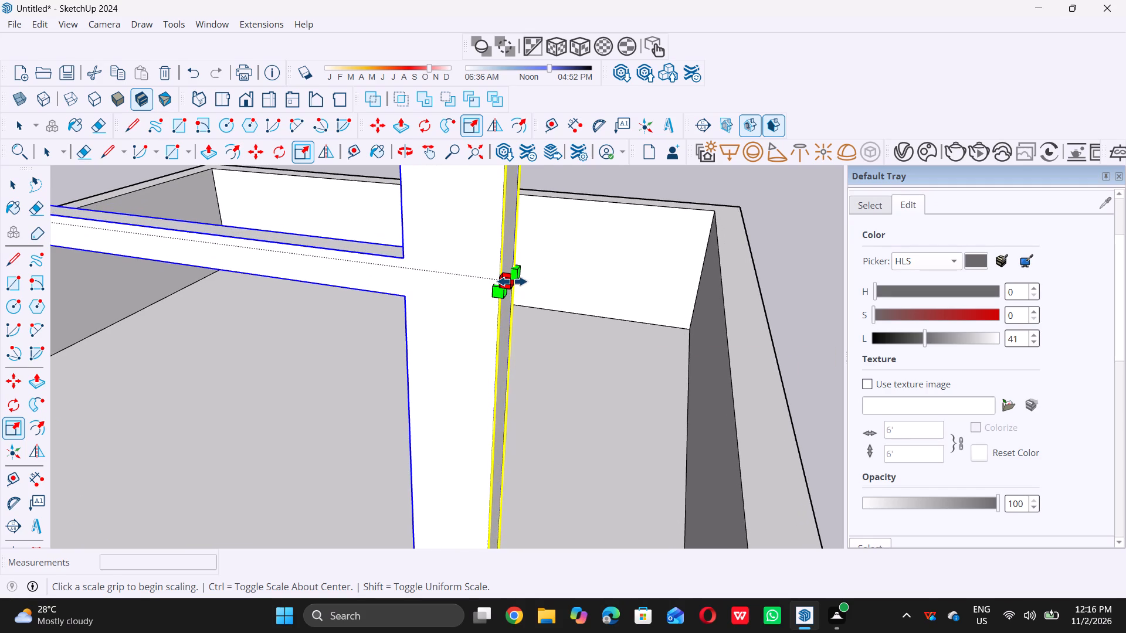
double_click(512, 281)
scroll(512, 281, down, 20)
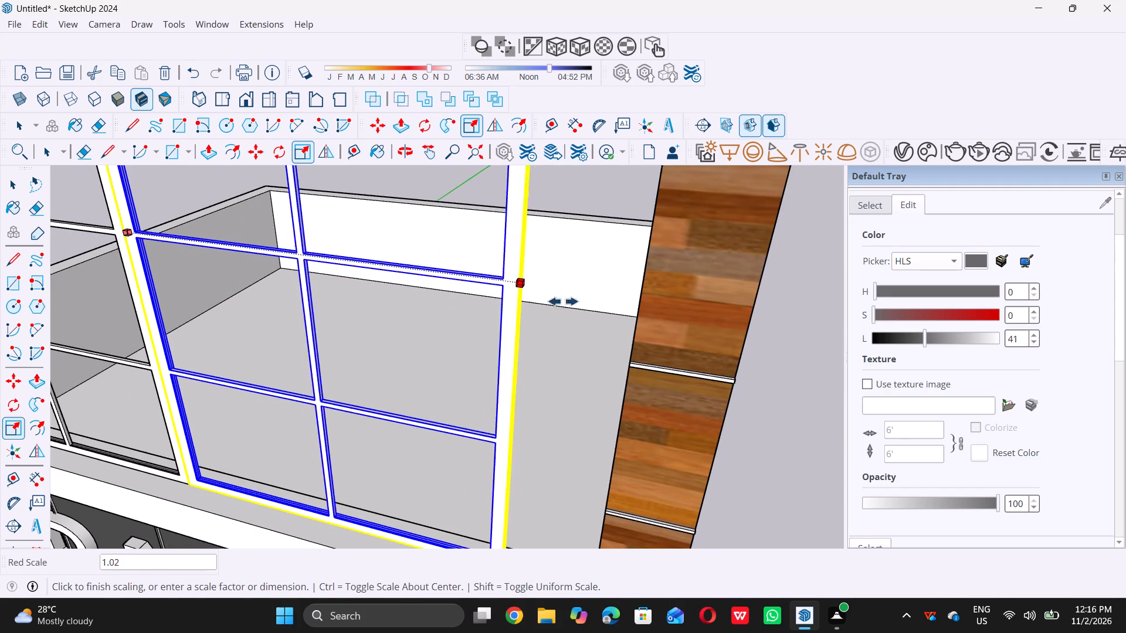
double_click(639, 329)
key(space)
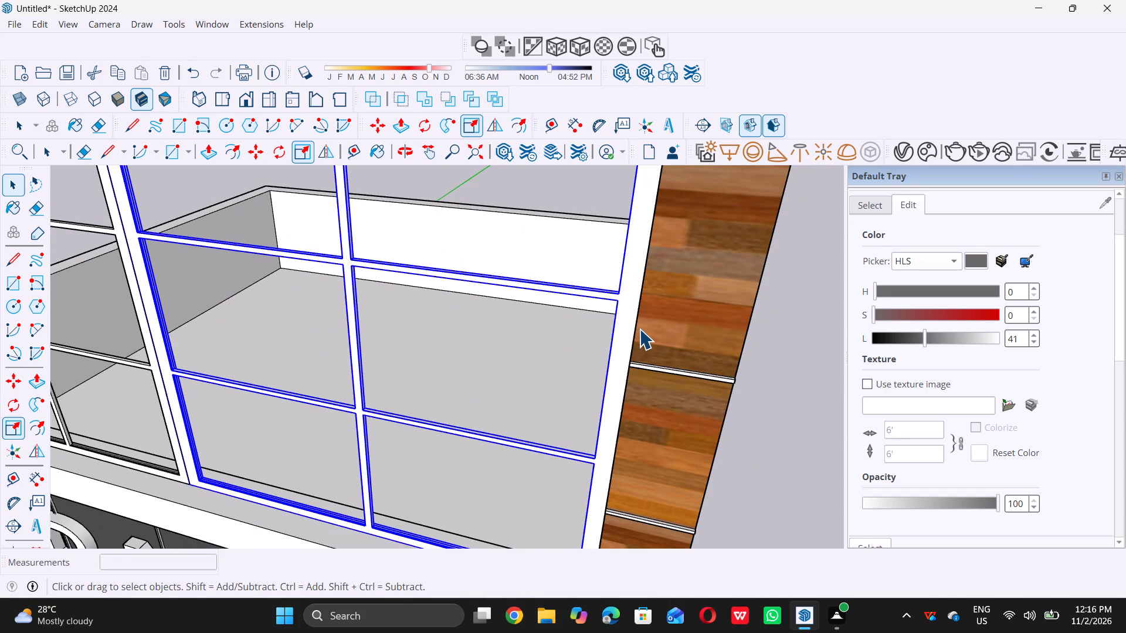
scroll(639, 329, down, 20)
scroll(639, 329, down, 8)
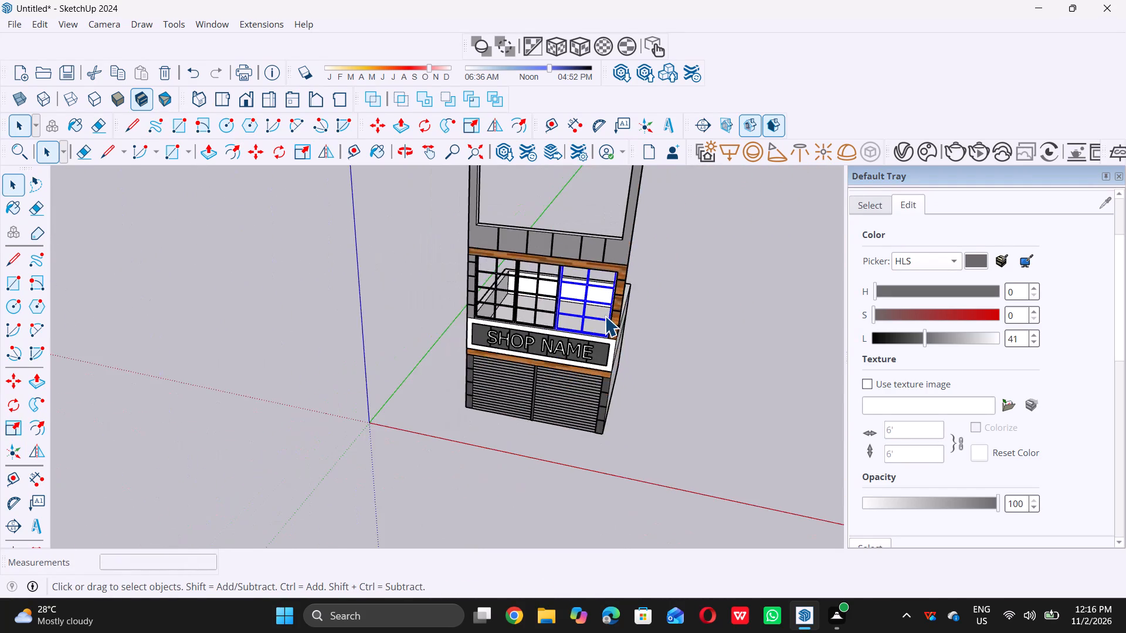
scroll(605, 316, down, 6)
middle_drag(584, 355, 647, 320)
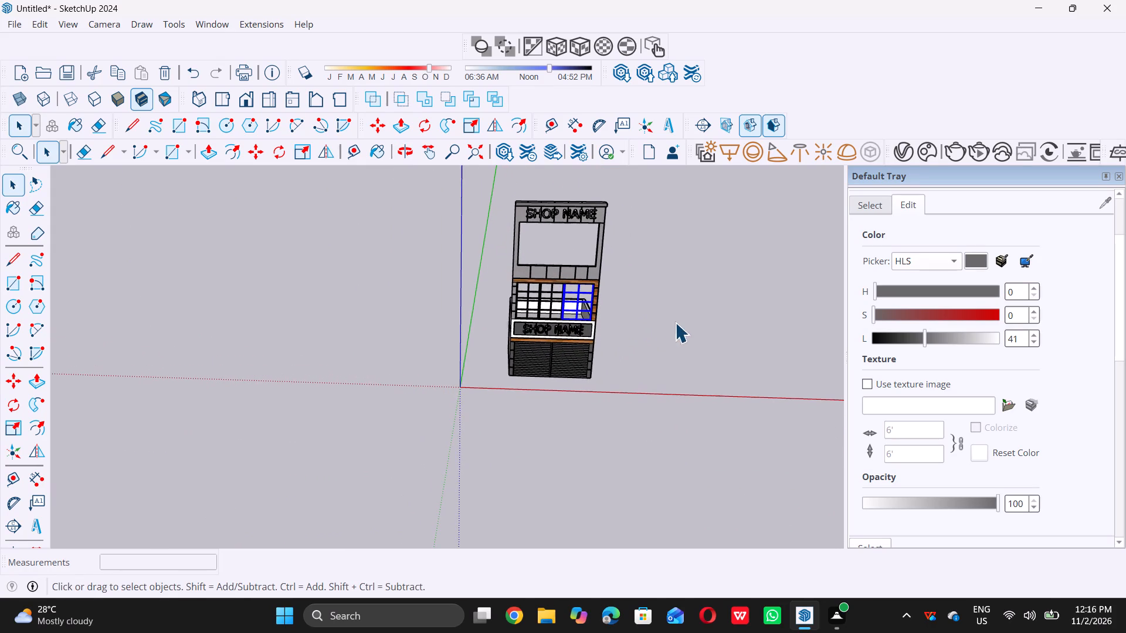
double_click(675, 322)
Copy all three windows up about 13' into the upper wall opening, placing their lower-left corner at the opening's lower-left corner edge midpoint.
middle_drag(401, 353, 495, 333)
scroll(535, 304, up, 8)
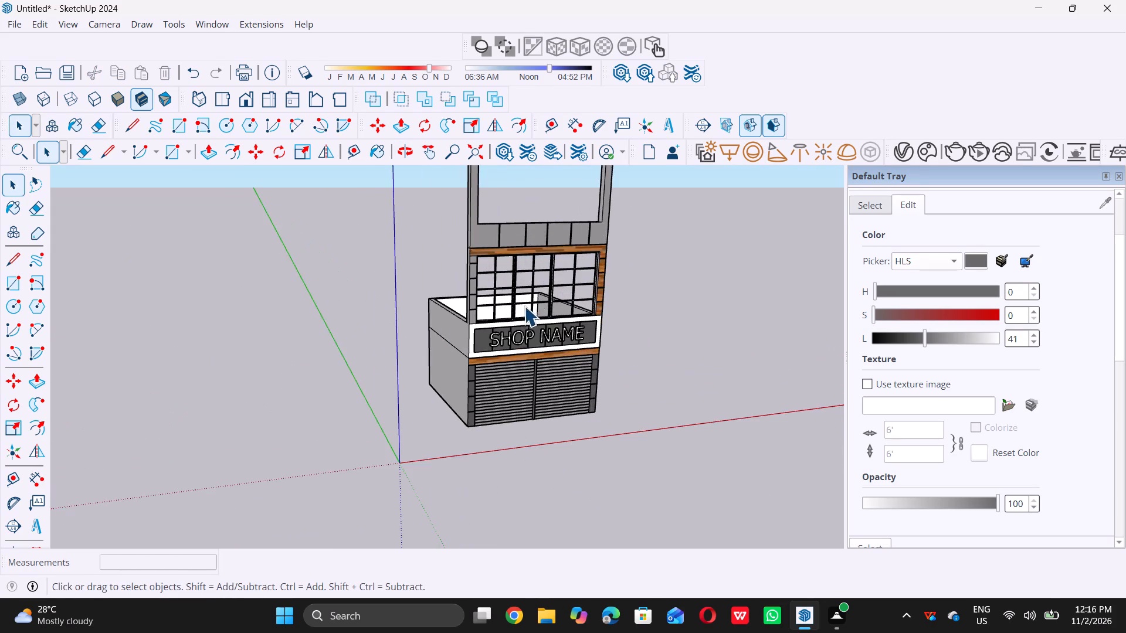
scroll(524, 306, up, 13)
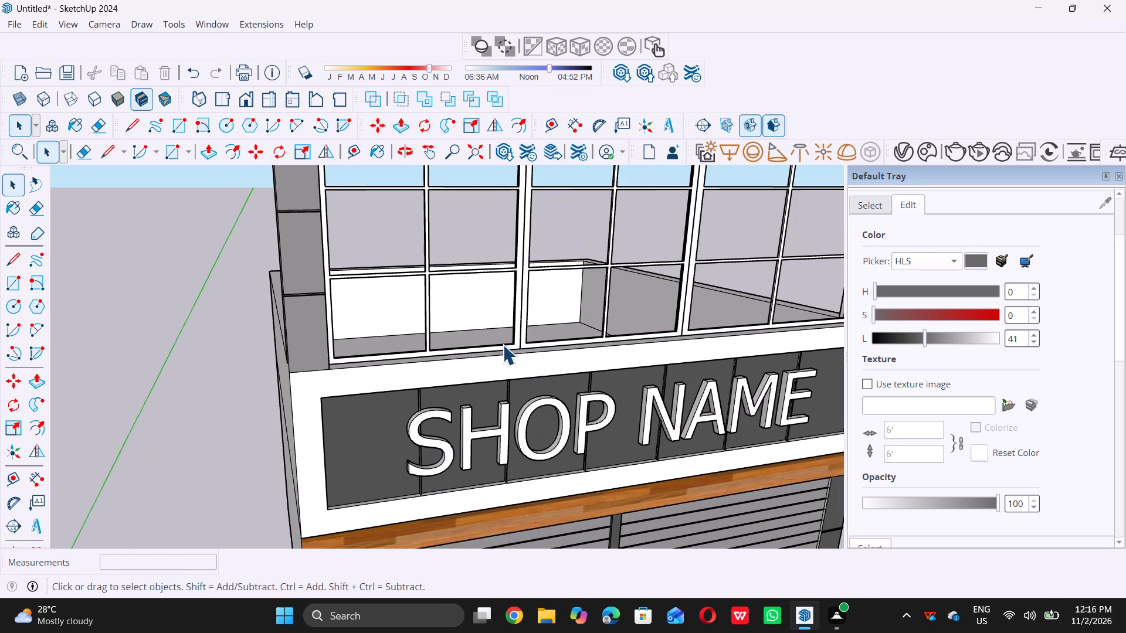
click(504, 347)
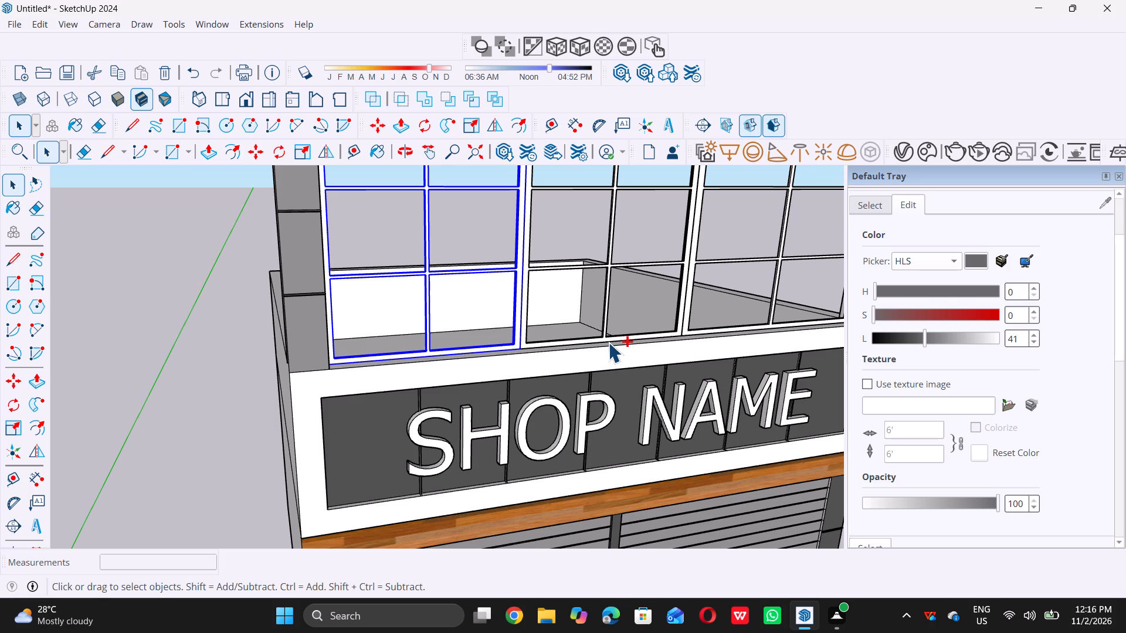
ctrl+click(608, 341)
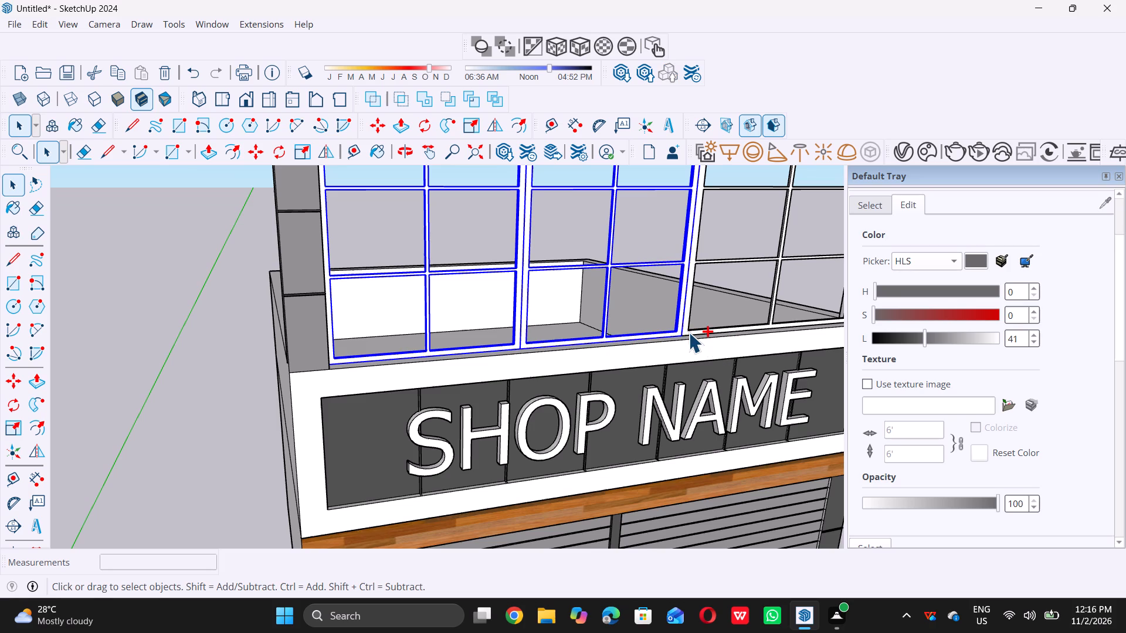
ctrl+click(689, 332)
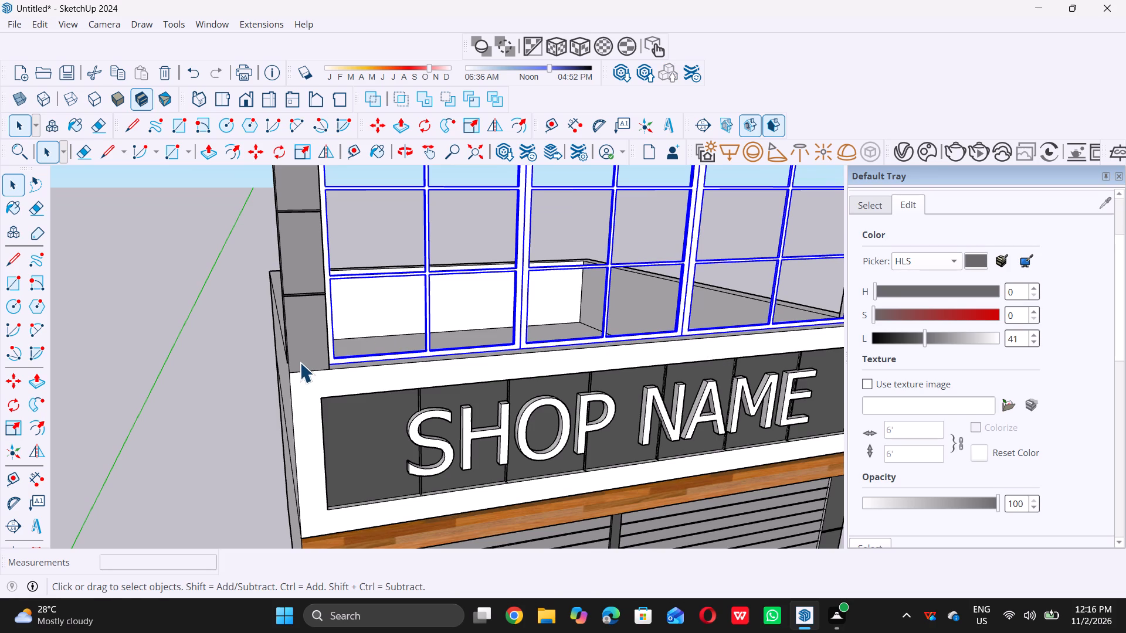
key(m)
scroll(327, 364, up, 6)
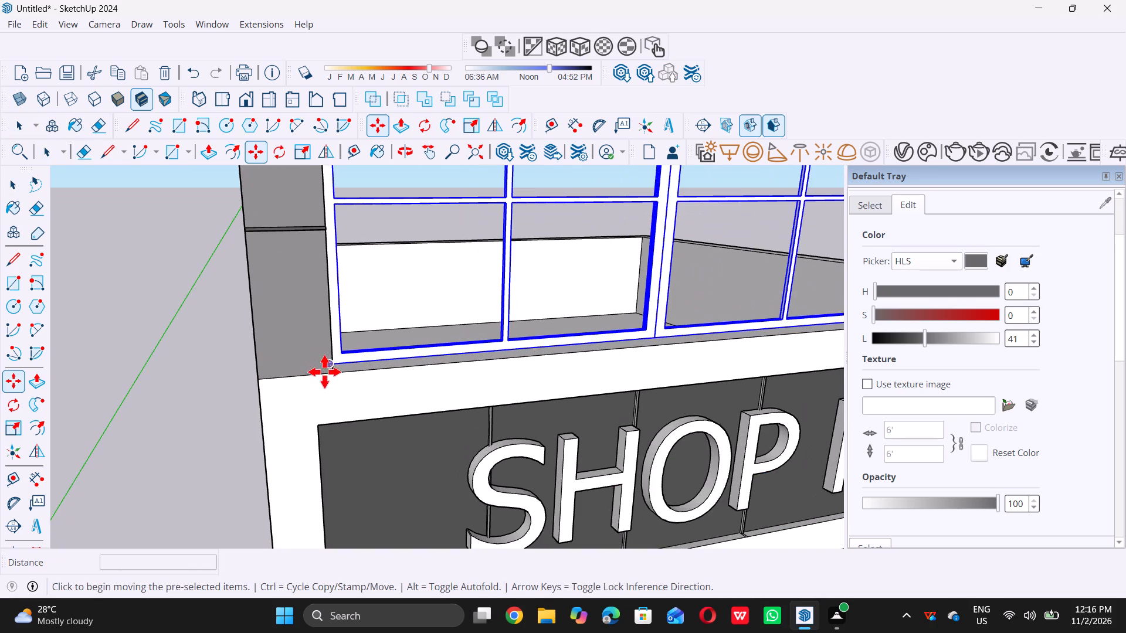
scroll(336, 366, up, 7)
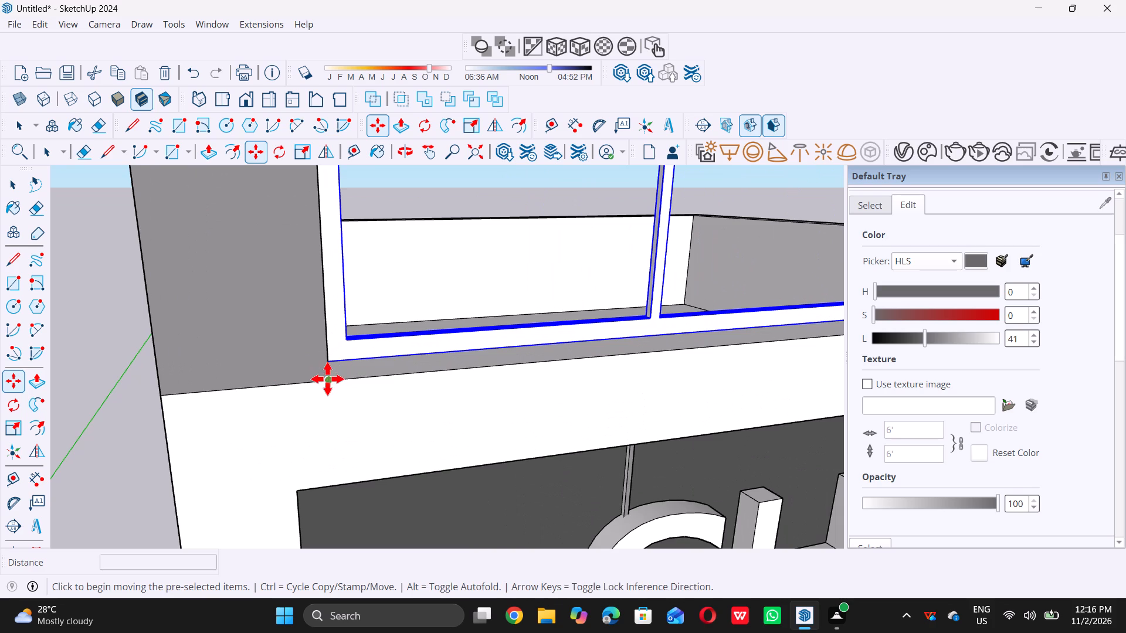
click(327, 379)
scroll(327, 379, down, 12)
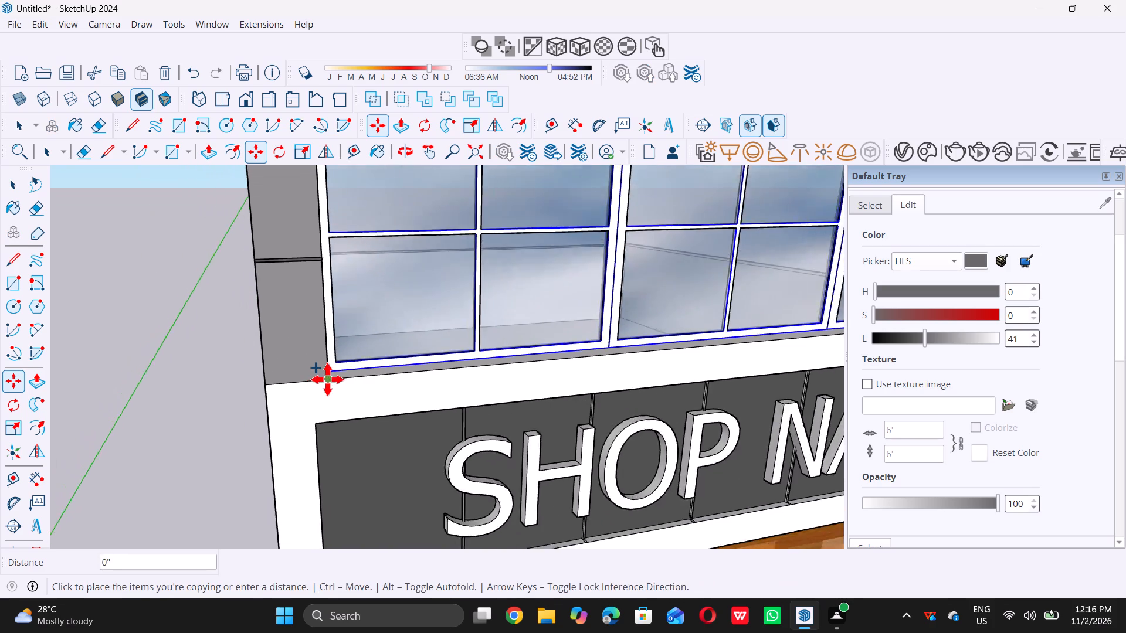
scroll(327, 379, down, 20)
scroll(327, 379, down, 5)
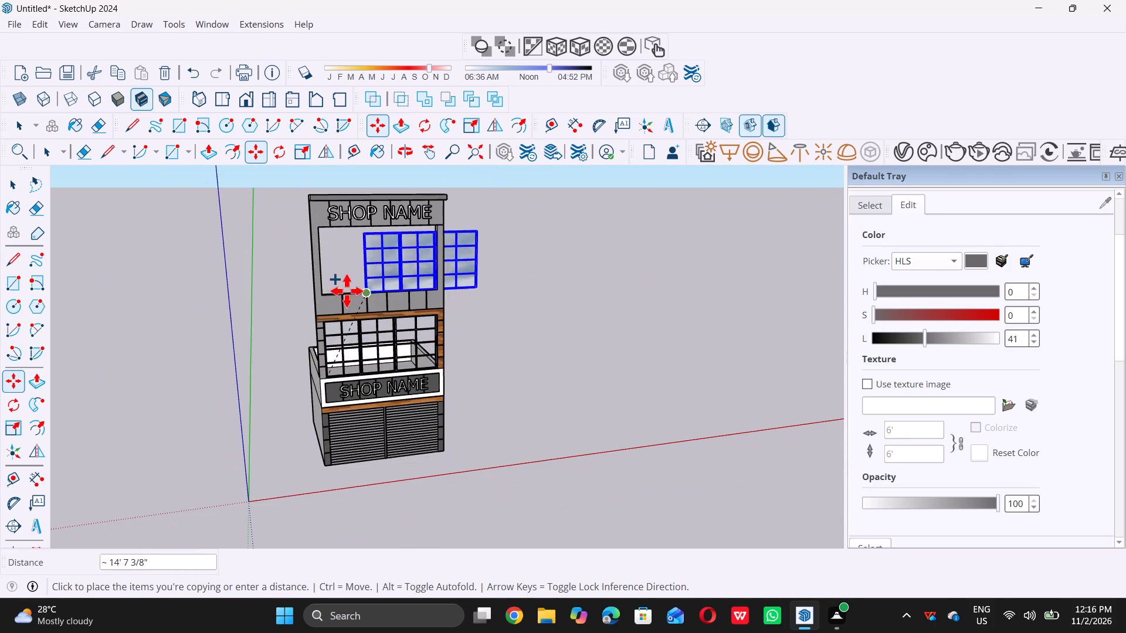
scroll(332, 294, up, 6)
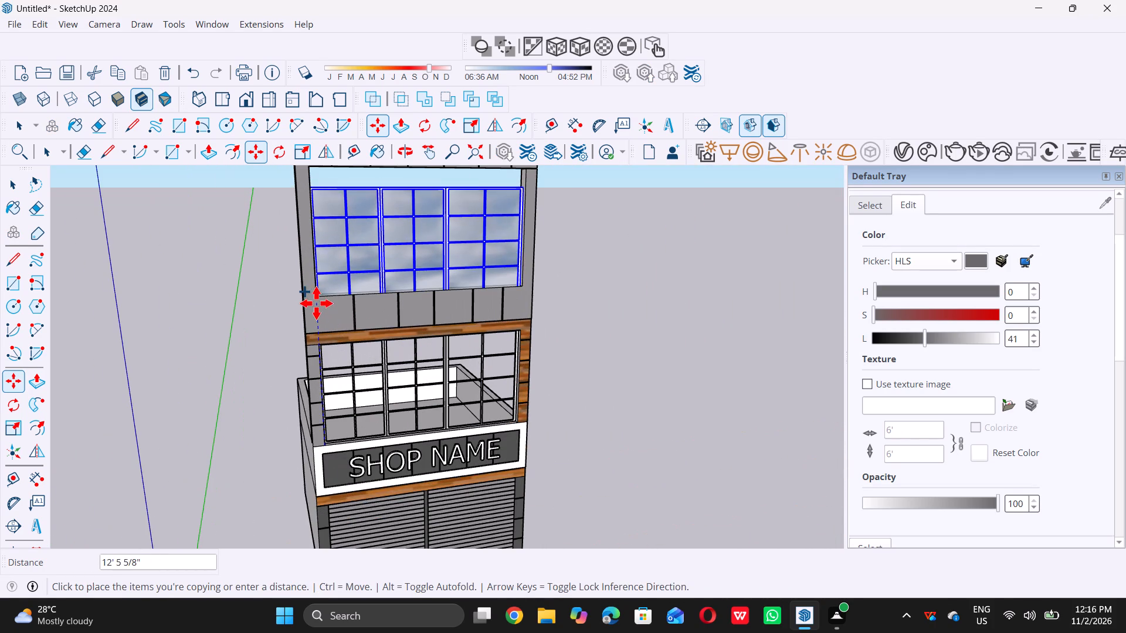
middle_drag(316, 304, 277, 326)
scroll(305, 301, up, 6)
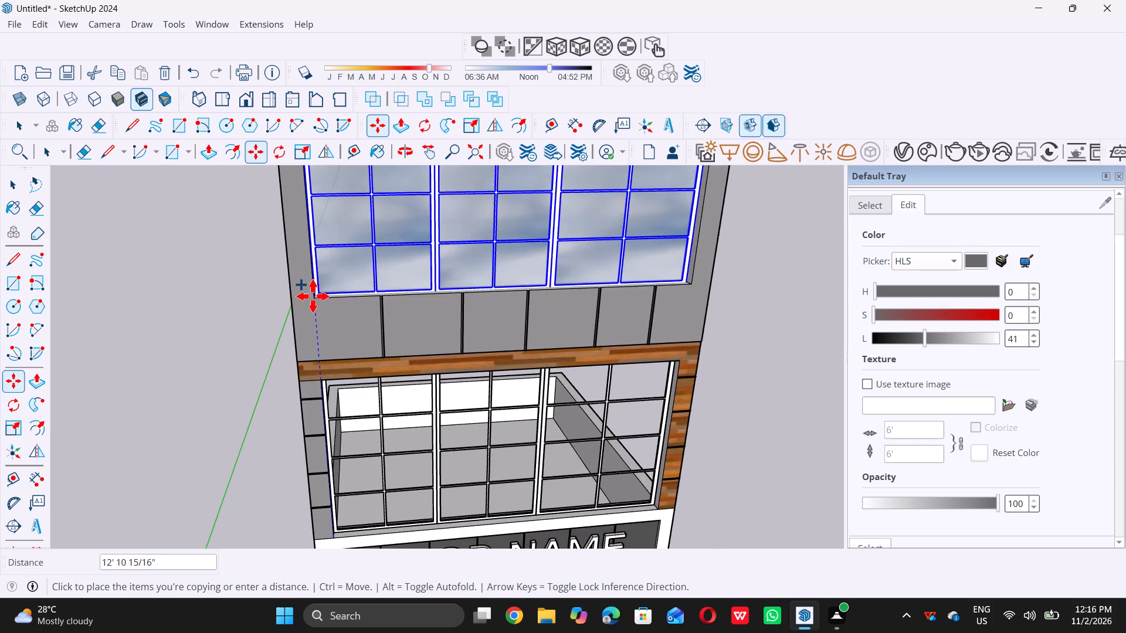
scroll(313, 295, up, 5)
middle_drag(323, 288, 277, 311)
scroll(309, 292, up, 7)
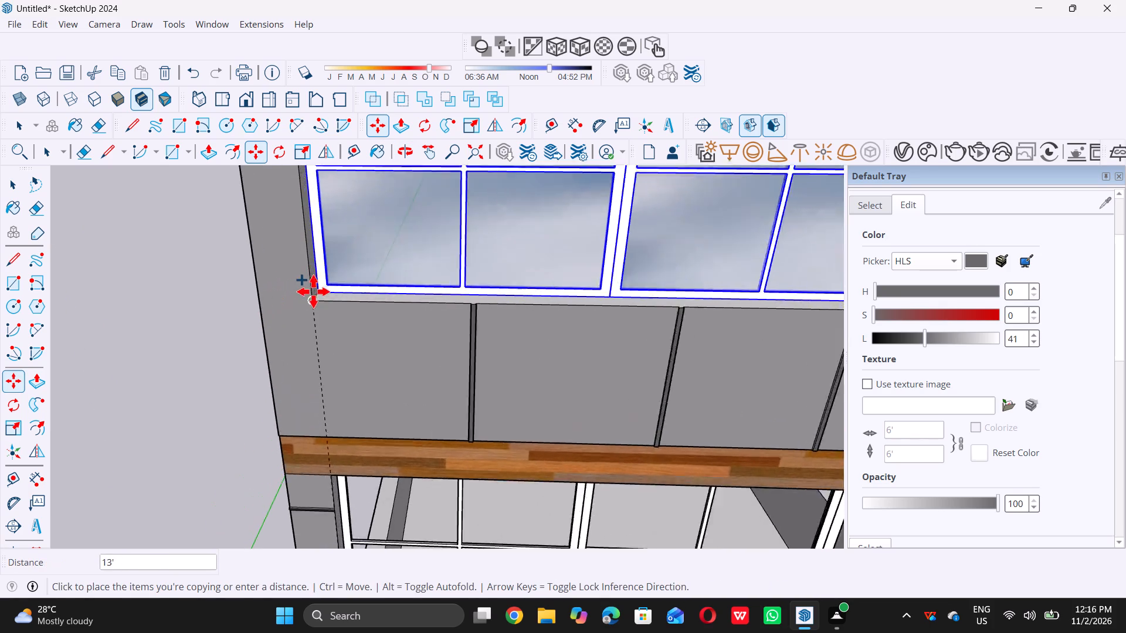
scroll(318, 290, up, 6)
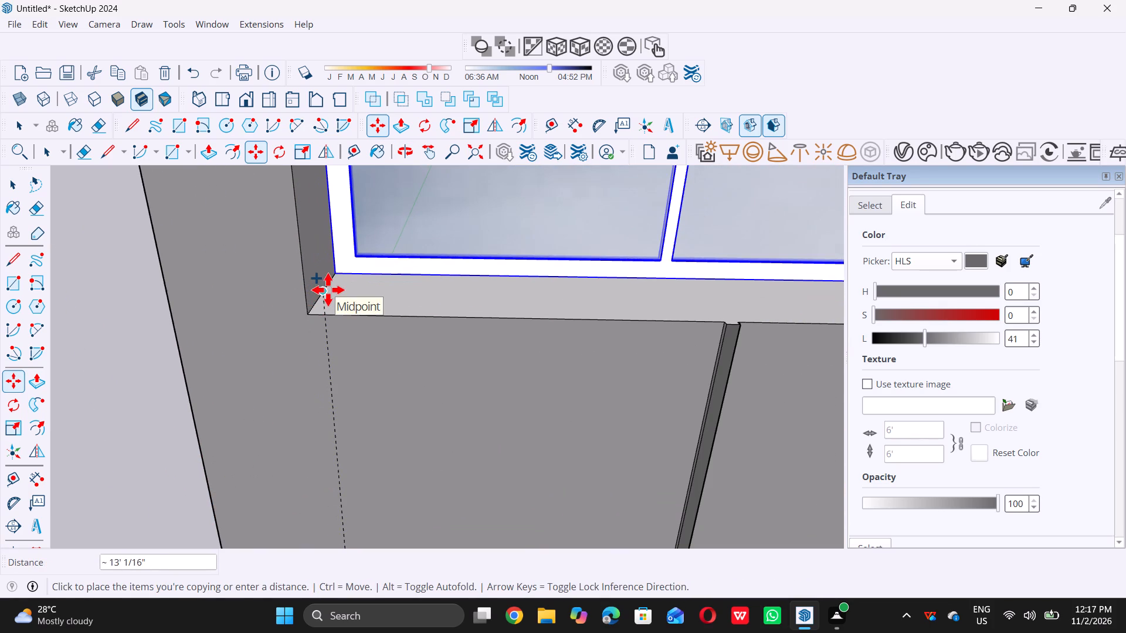
double_click(328, 290)
Move the three copied upper windows about 5 3/4" toward the front face of the upper opening.
scroll(355, 272, up, 5)
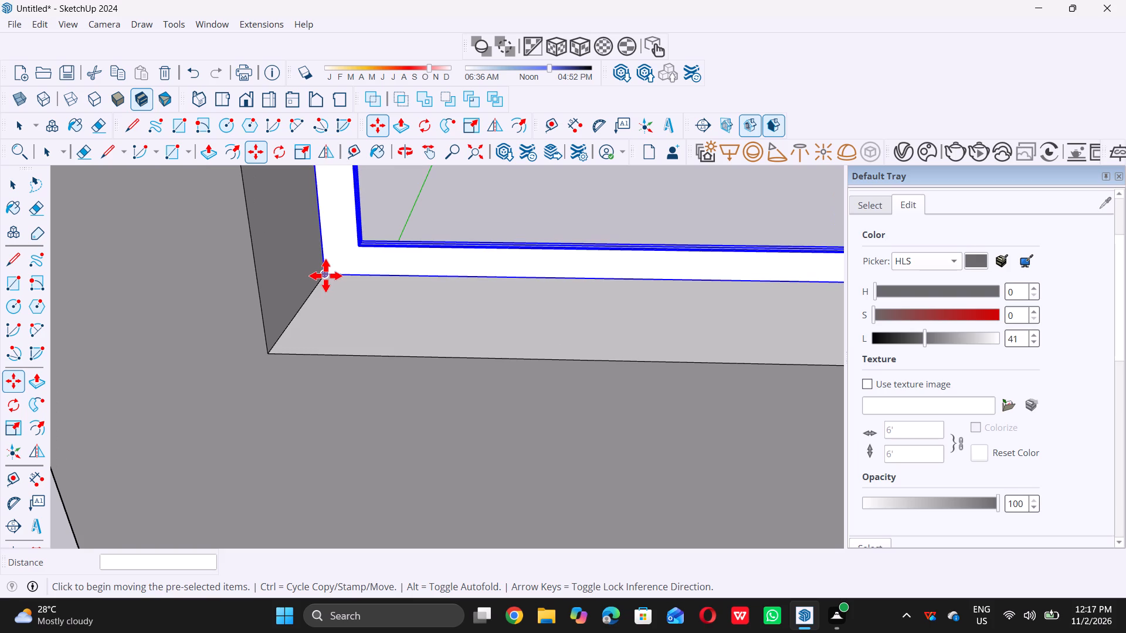
click(322, 274)
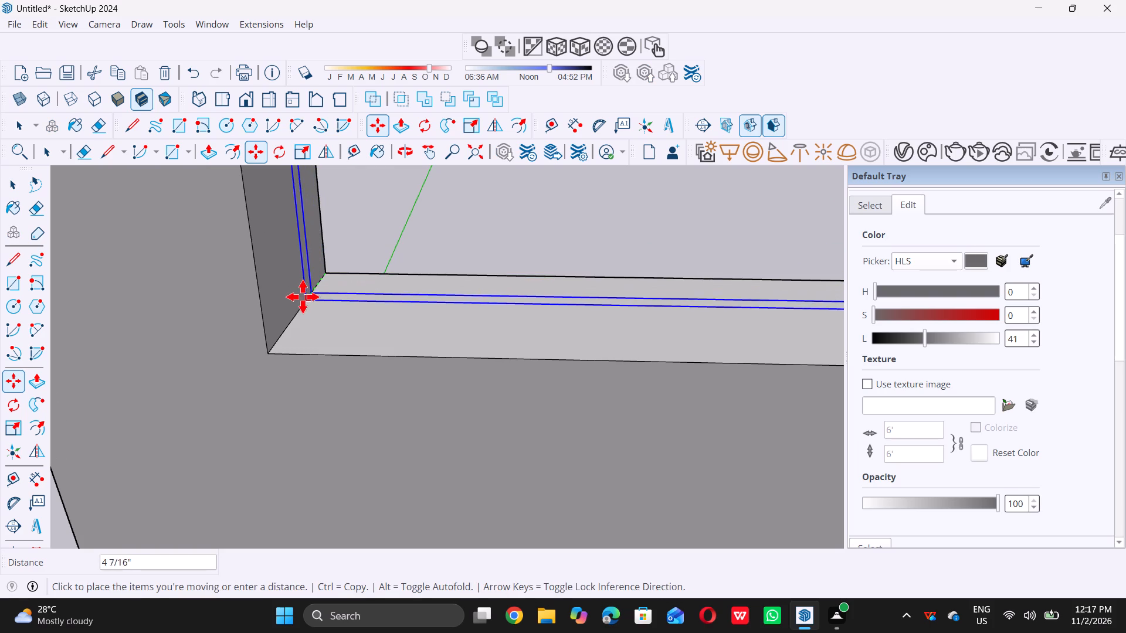
double_click(297, 314)
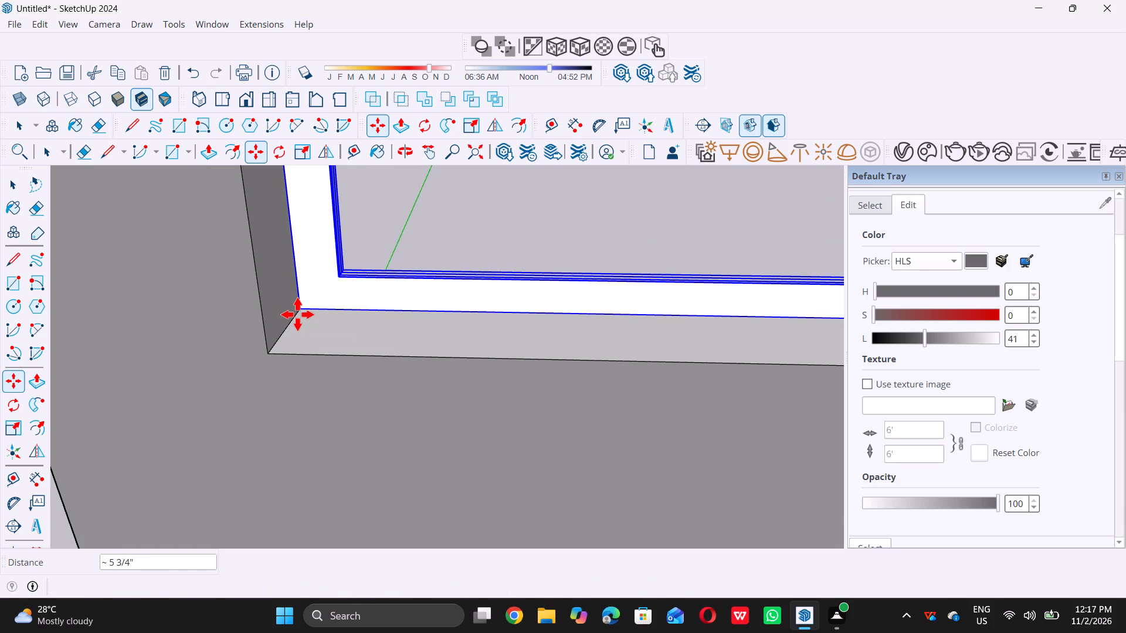
key(space)
Scale the three upper windows taller along the blue axis by about 1.12, up to the top edge of the upper opening.
scroll(297, 314, down, 20)
scroll(297, 314, down, 3)
scroll(237, 349, down, 3)
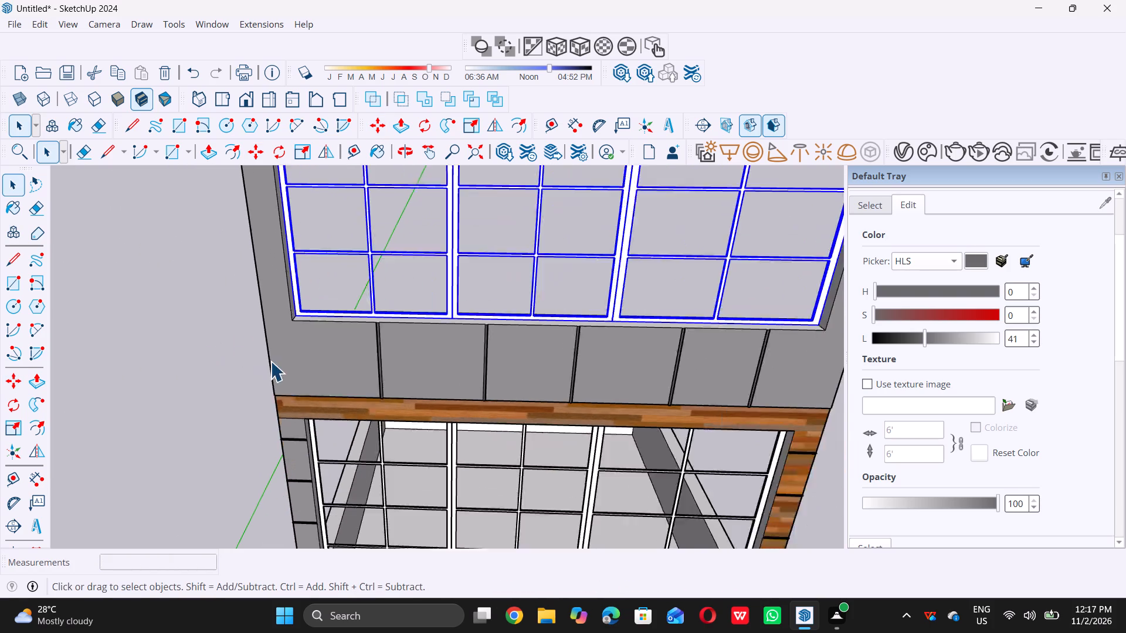
scroll(270, 361, down, 13)
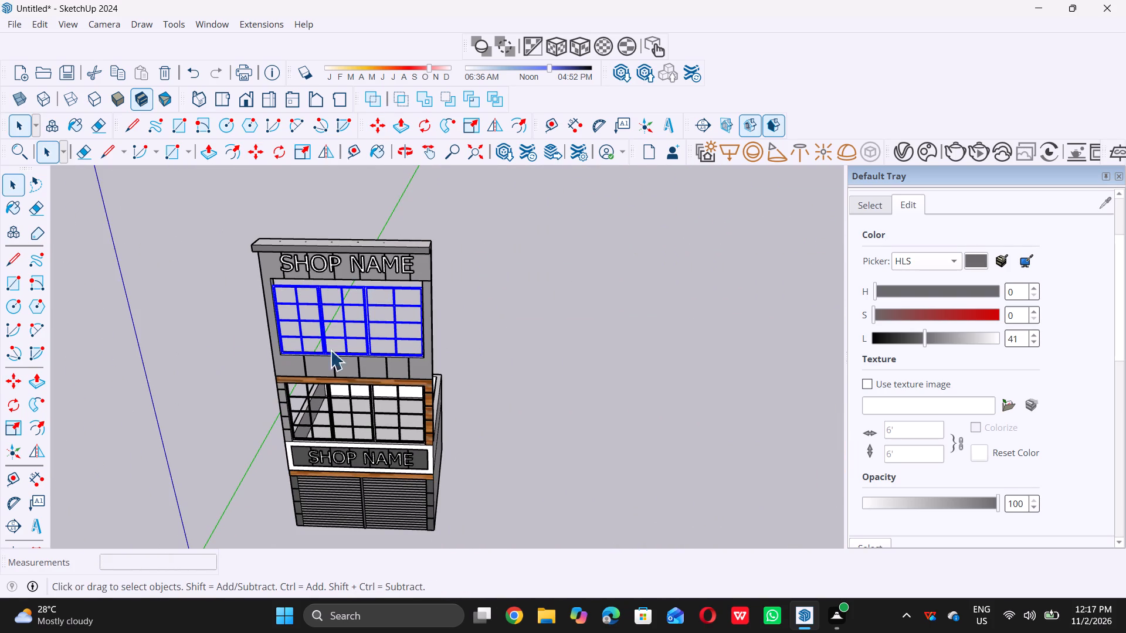
middle_drag(348, 350, 304, 324)
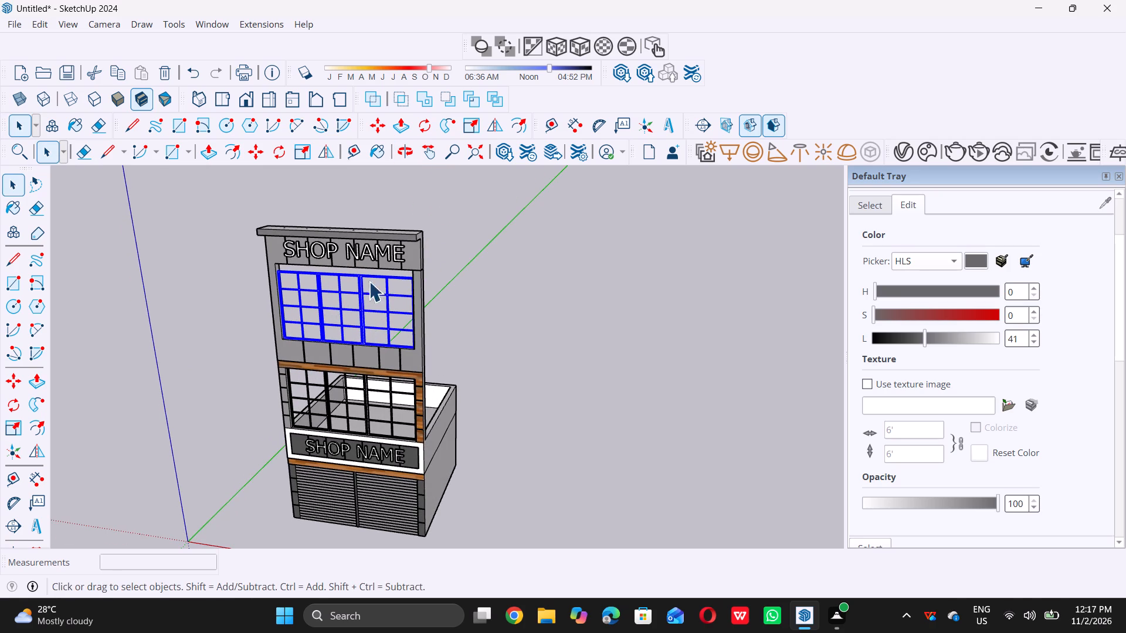
scroll(253, 244, up, 7)
middle_drag(337, 278, 321, 302)
scroll(311, 298, up, 5)
key(s)
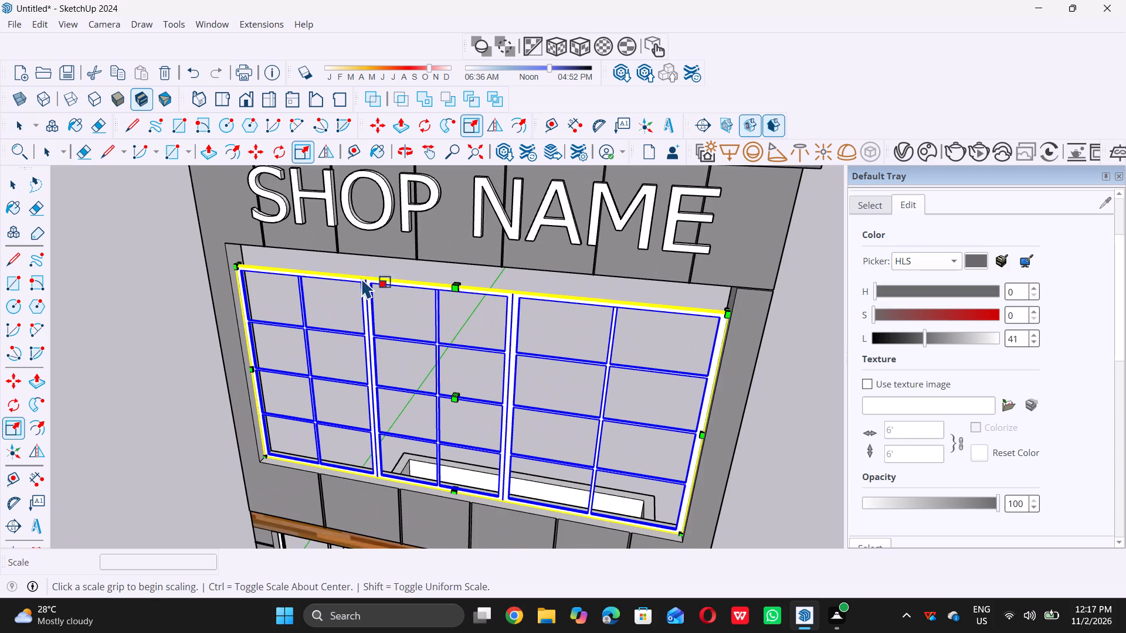
scroll(439, 287, up, 13)
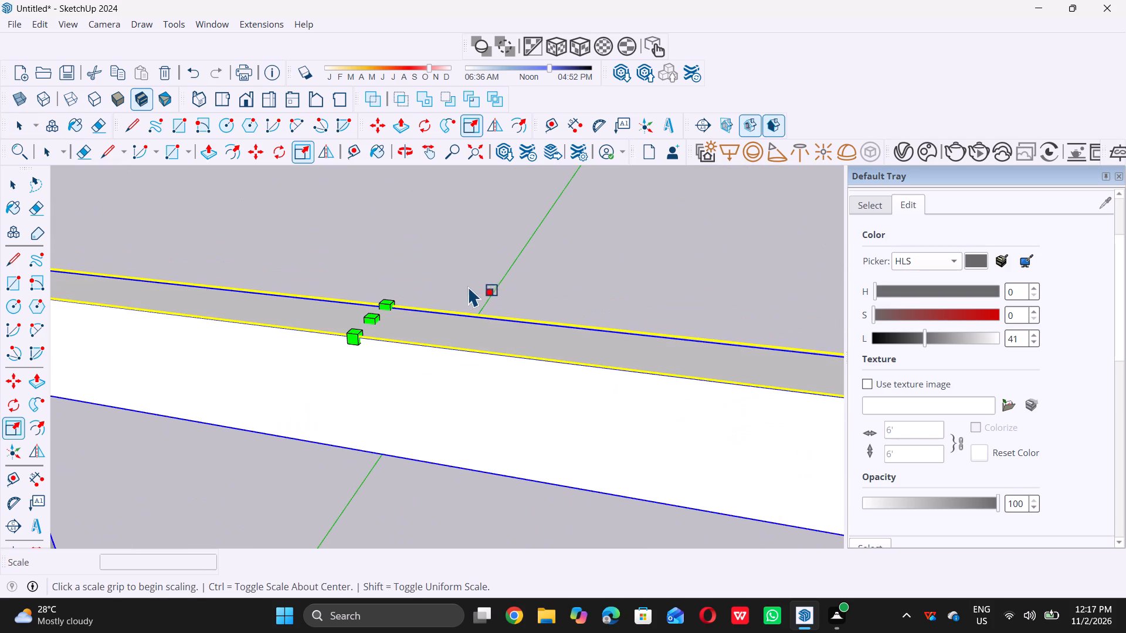
click(371, 312)
scroll(371, 312, down, 20)
scroll(371, 312, down, 2)
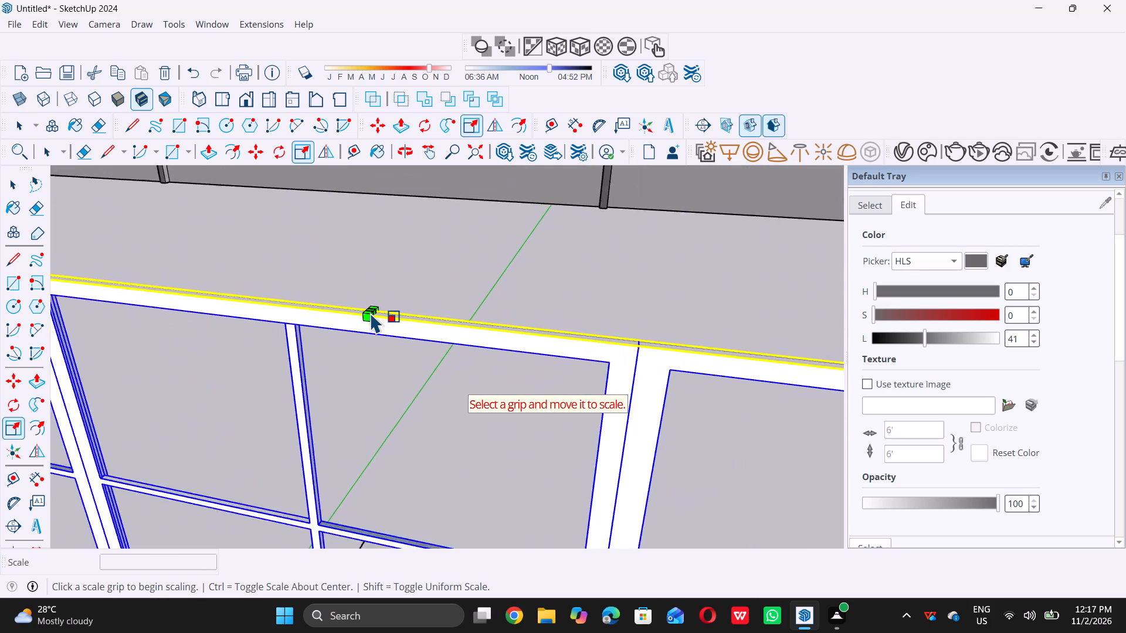
scroll(371, 312, down, 14)
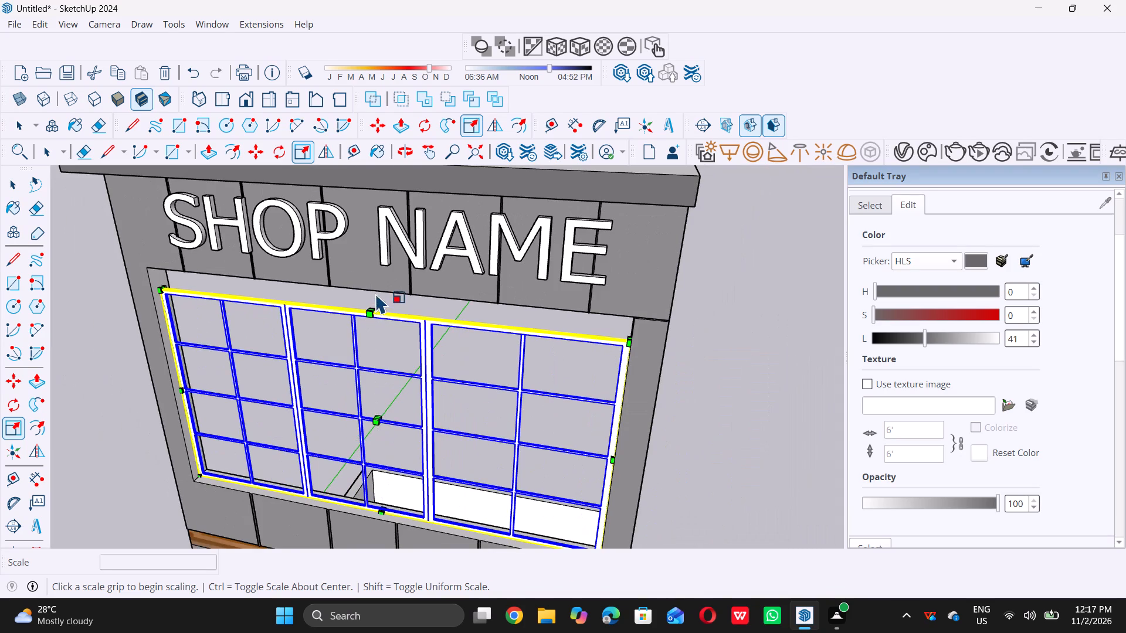
scroll(371, 307, up, 14)
scroll(374, 325, down, 2)
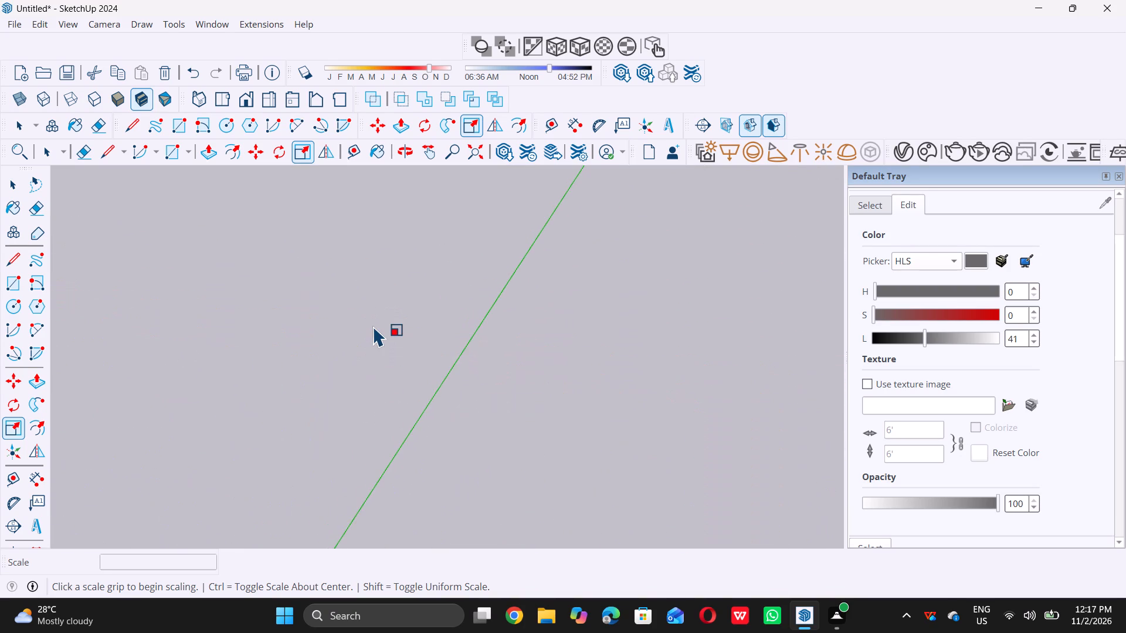
scroll(374, 326, down, 4)
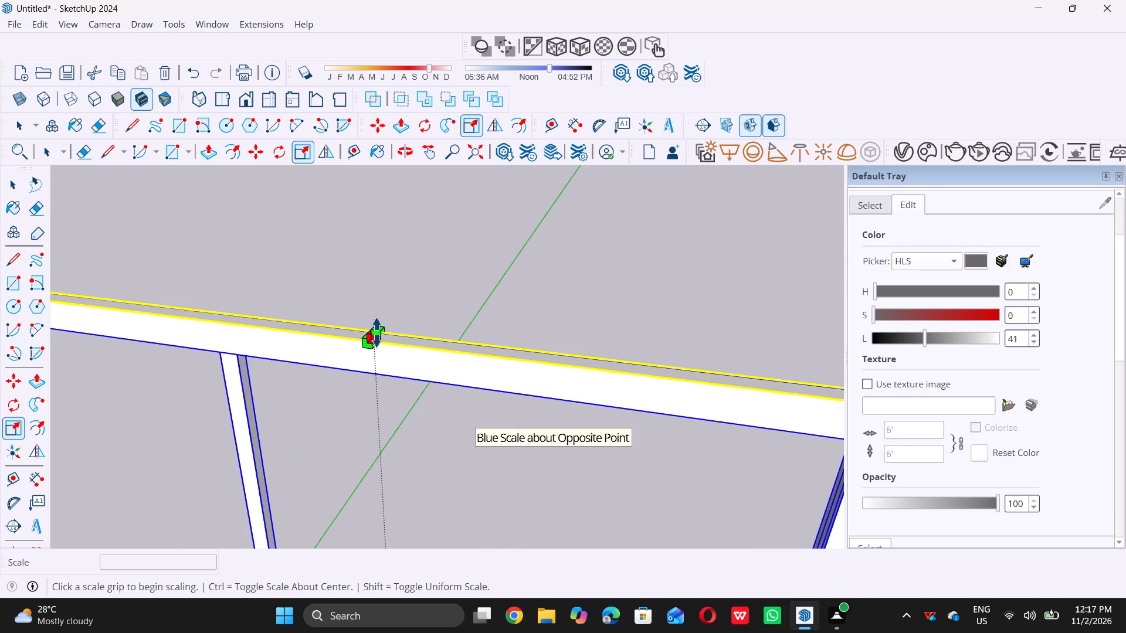
scroll(377, 332, up, 6)
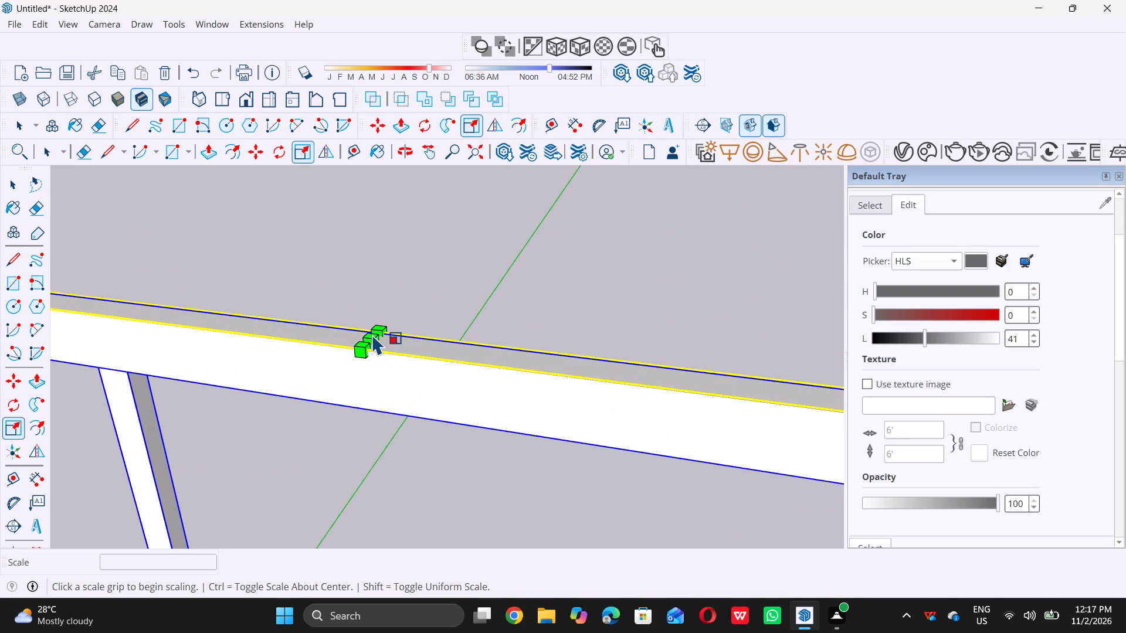
scroll(369, 332, up, 3)
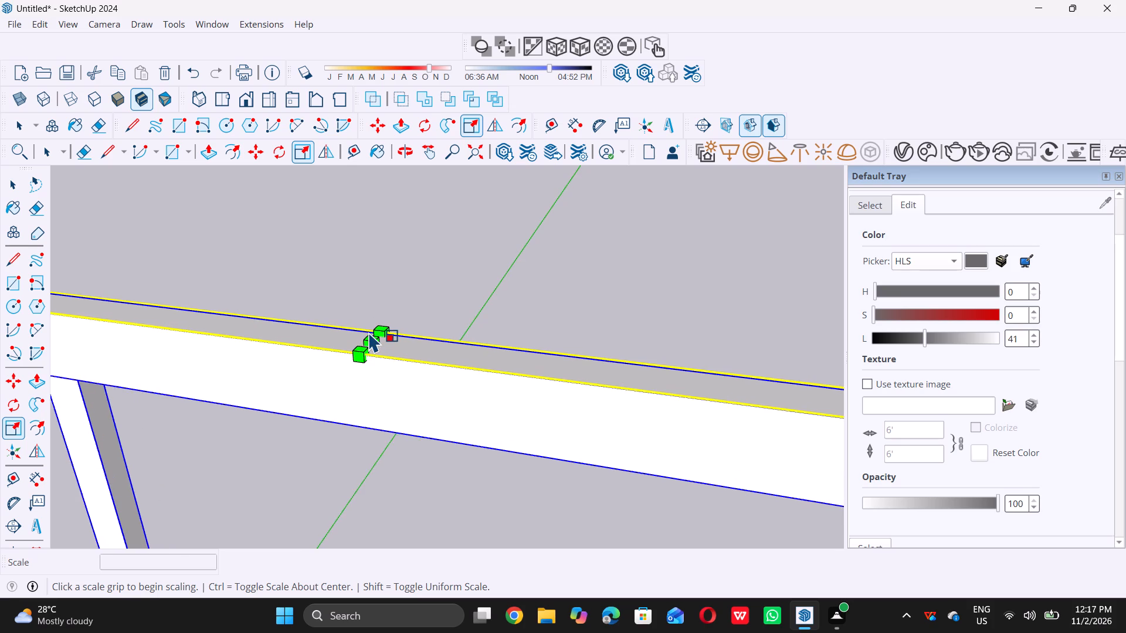
scroll(369, 332, up, 2)
double_click(375, 343)
scroll(375, 343, down, 7)
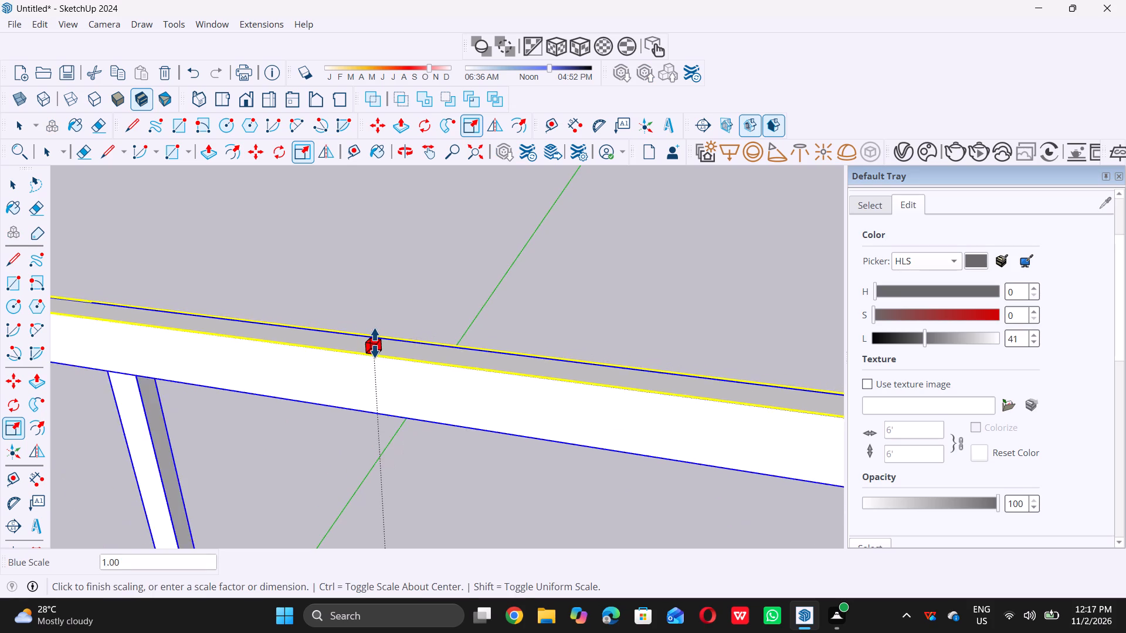
scroll(375, 343, down, 20)
scroll(375, 343, down, 9)
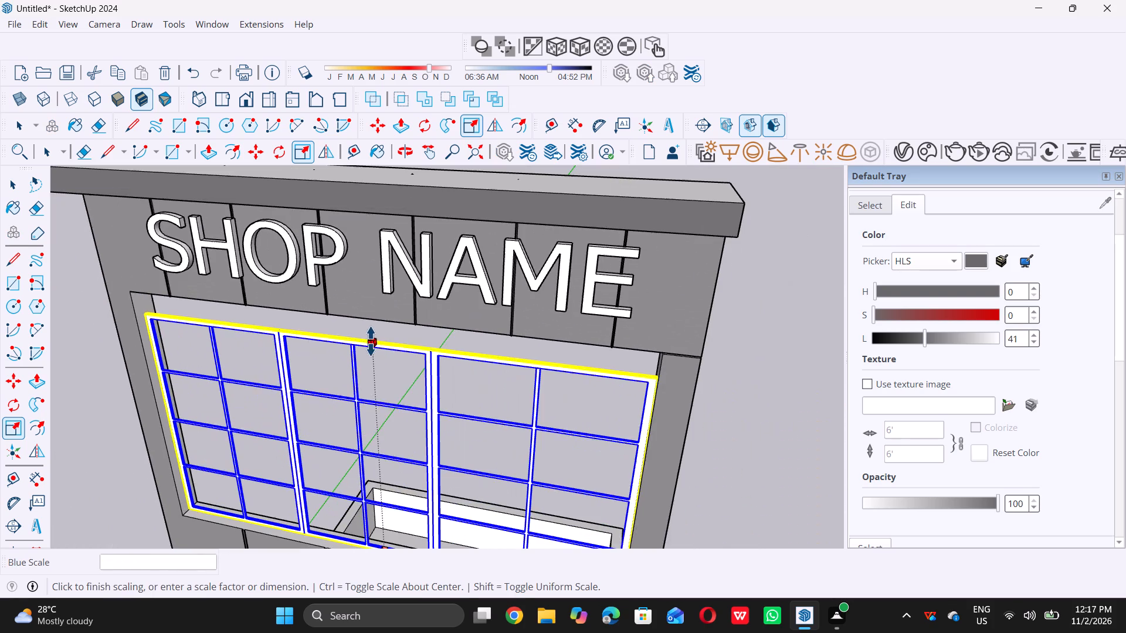
double_click(375, 322)
key(space)
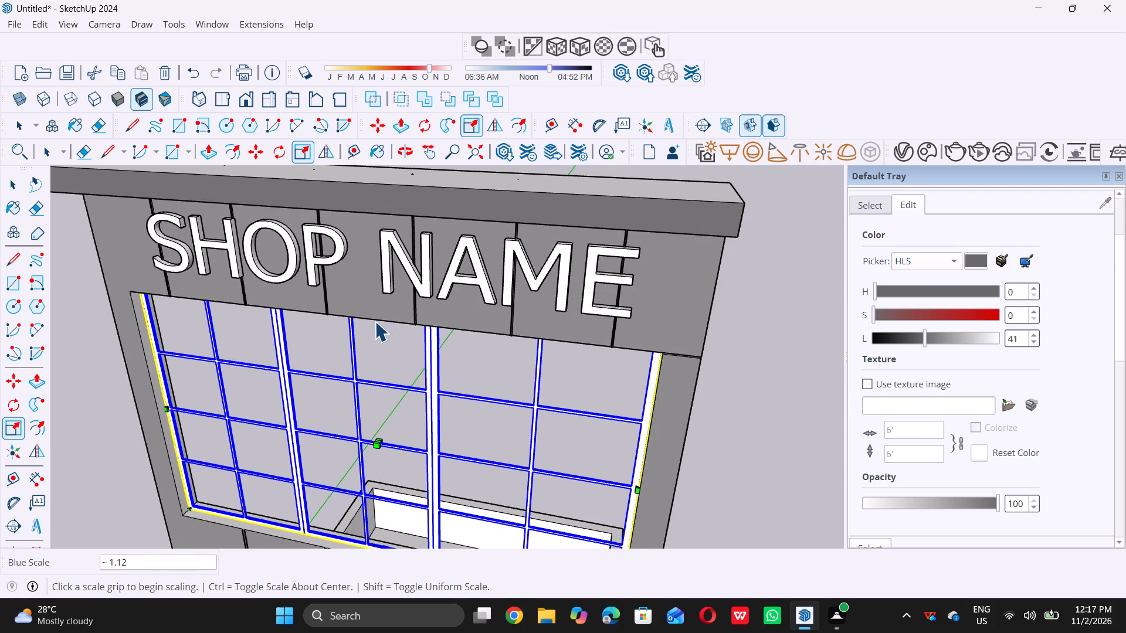
scroll(375, 321, down, 9)
double_click(631, 350)
Examine the kiosk's front and sides to check how the window rows fit their openings.
scroll(554, 313, down, 6)
middle_drag(395, 353, 435, 269)
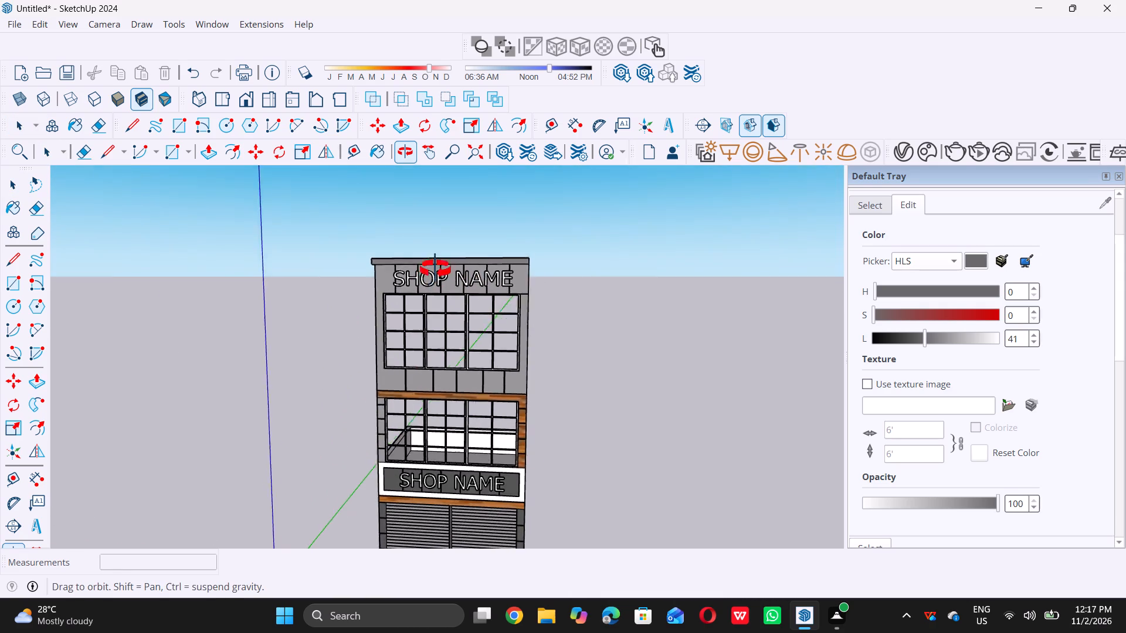
middle_drag(435, 269, 454, 261)
scroll(494, 361, up, 8)
scroll(494, 362, down, 2)
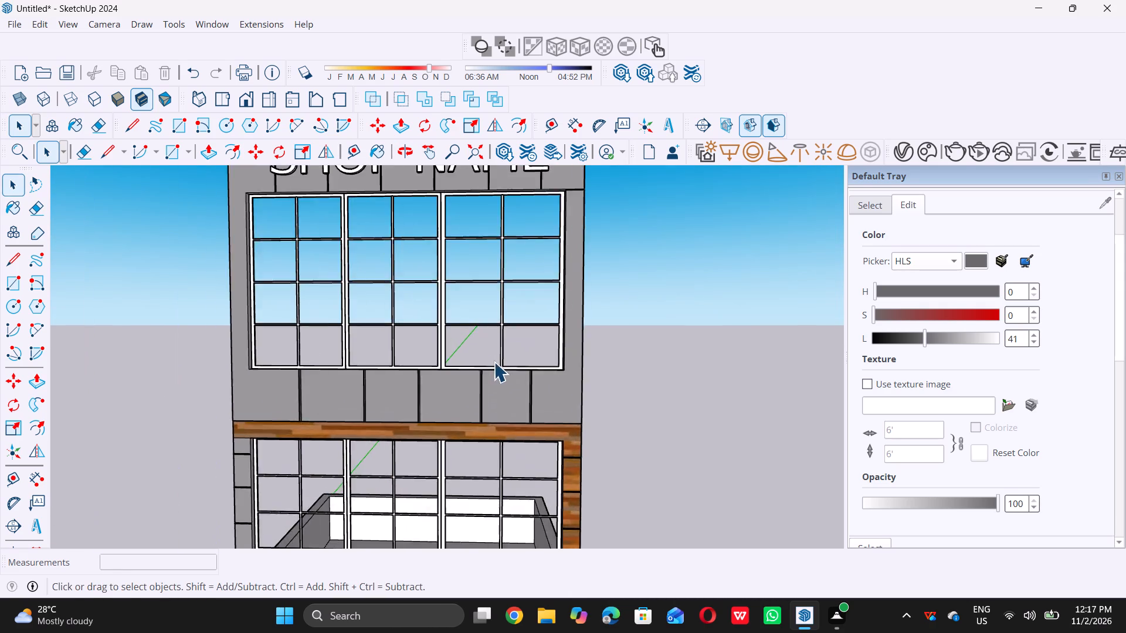
scroll(494, 362, down, 13)
middle_drag(398, 349, 613, 352)
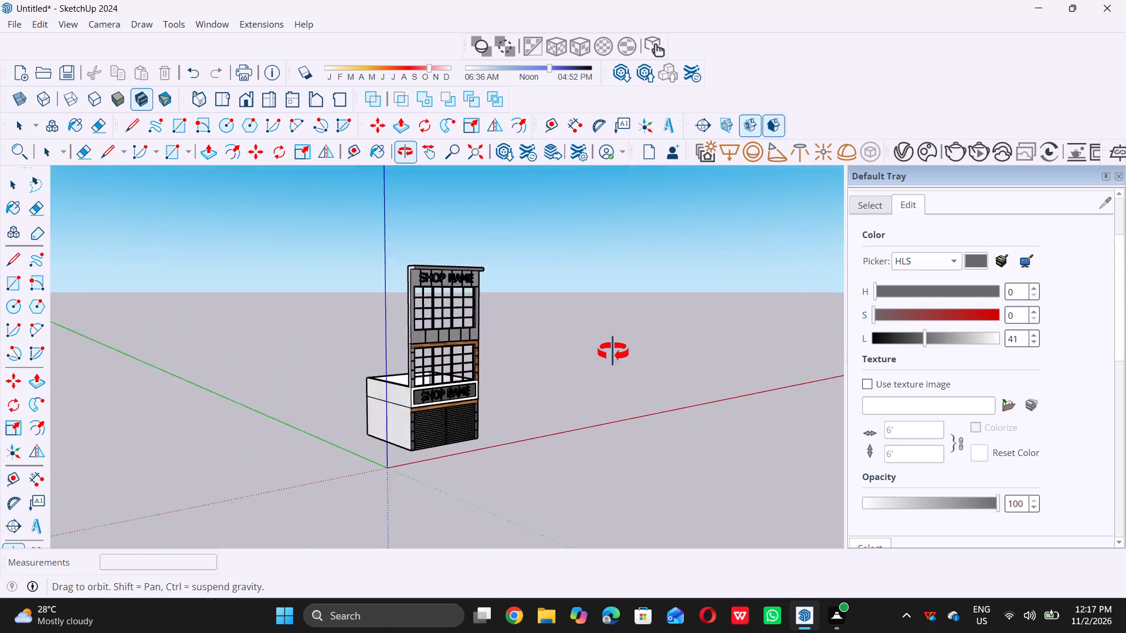
middle_drag(613, 352, 39, 412)
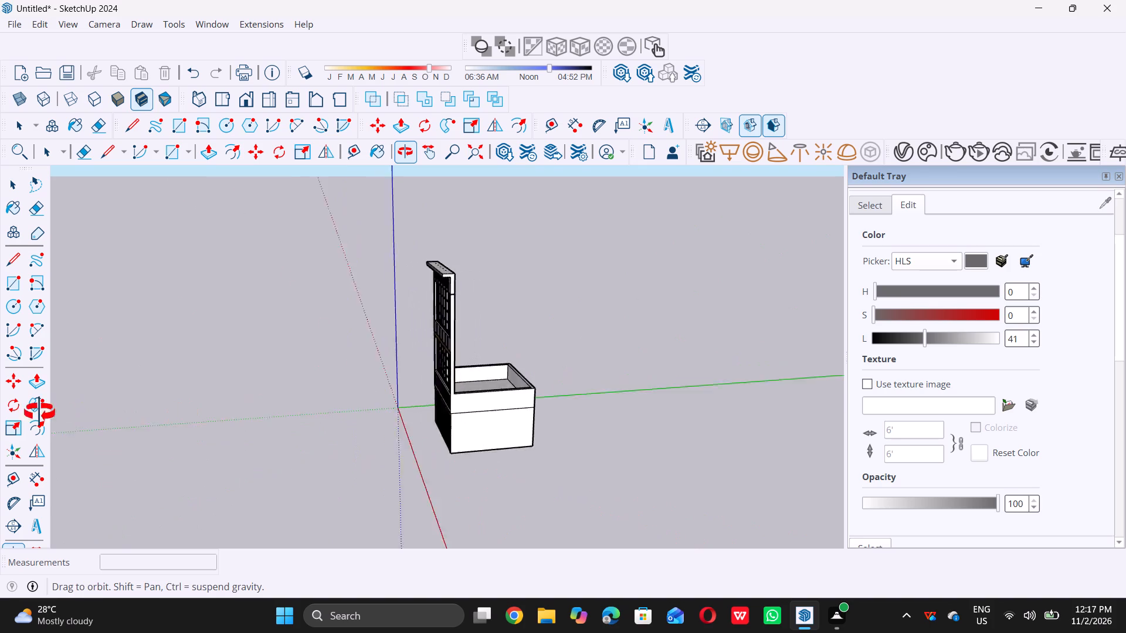
middle_drag(39, 412, 0, 411)
Push/Pull the top rim of the walls enclosing the space behind the shopfront up 10'.
middle_drag(479, 389, 419, 517)
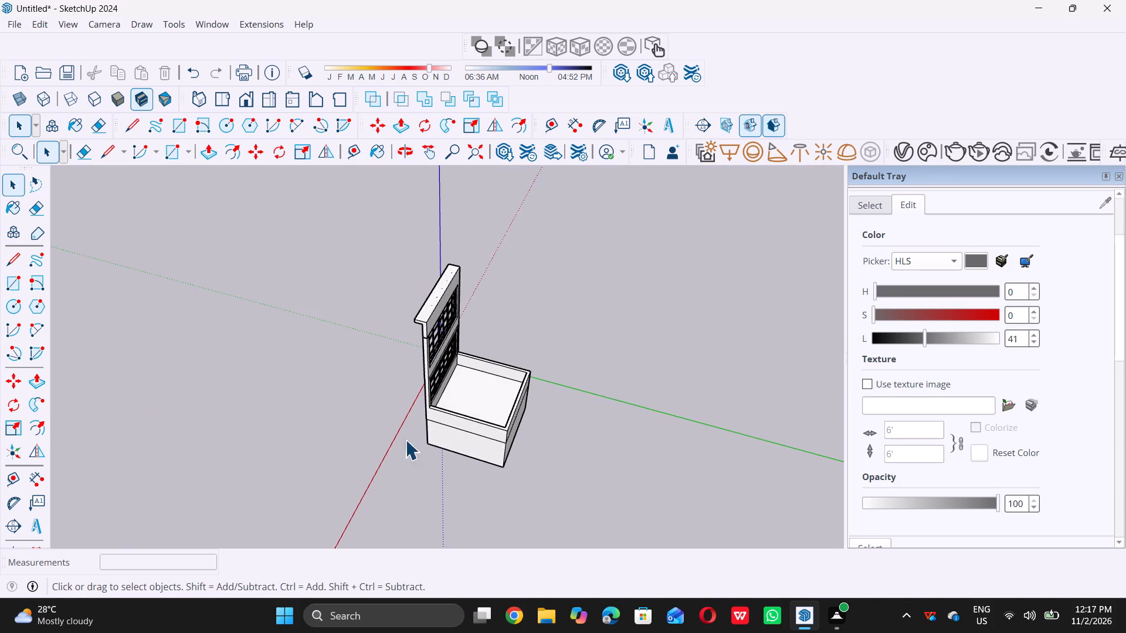
scroll(459, 400, up, 14)
scroll(371, 430, up, 3)
scroll(365, 423, down, 7)
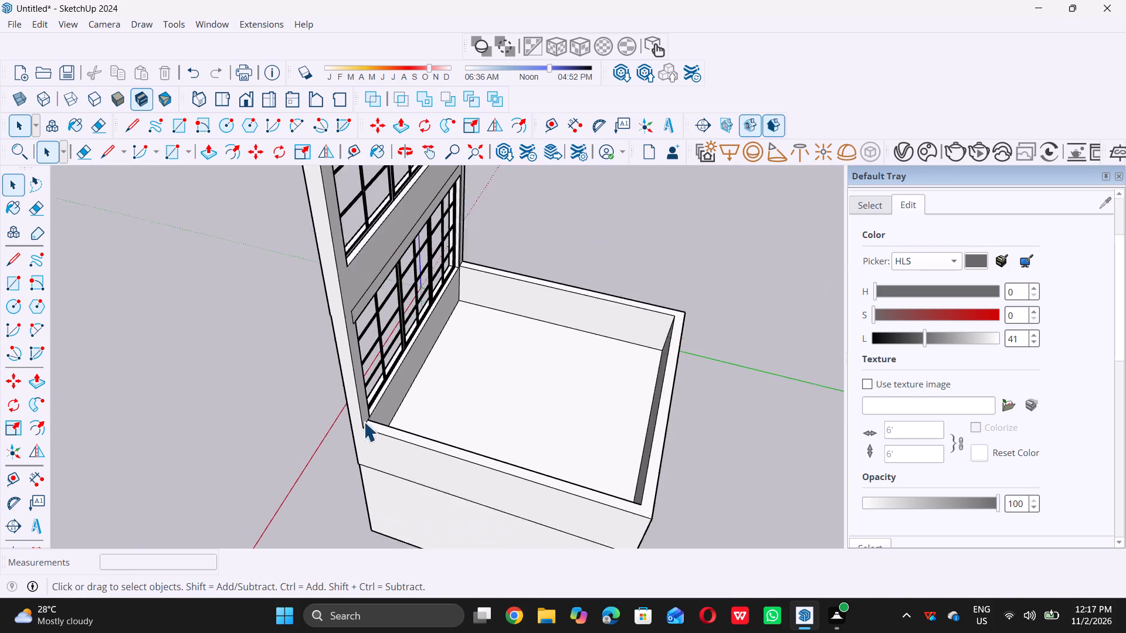
scroll(365, 416, down, 13)
middle_drag(418, 429, 406, 424)
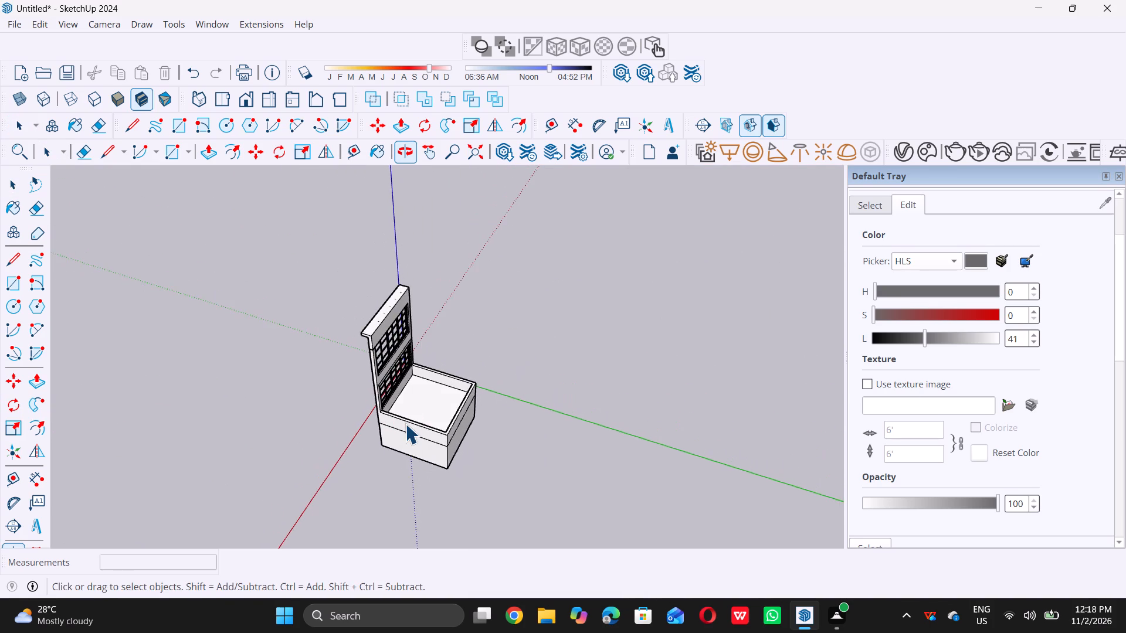
scroll(405, 424, up, 5)
scroll(426, 374, down, 2)
middle_drag(419, 389, 407, 435)
scroll(409, 408, up, 4)
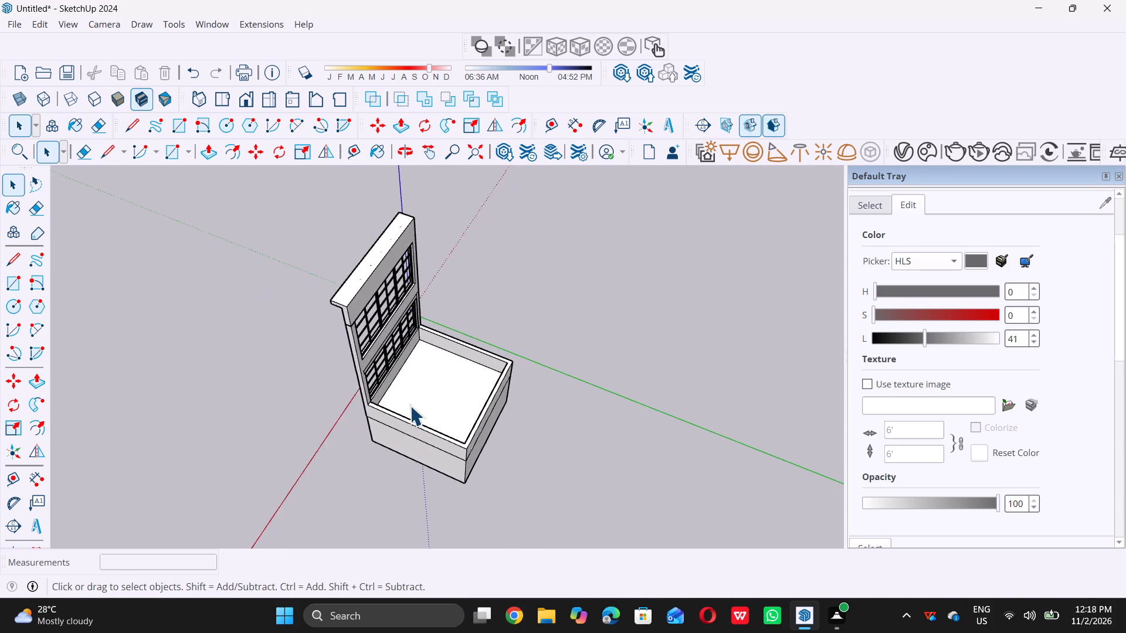
scroll(410, 406, up, 12)
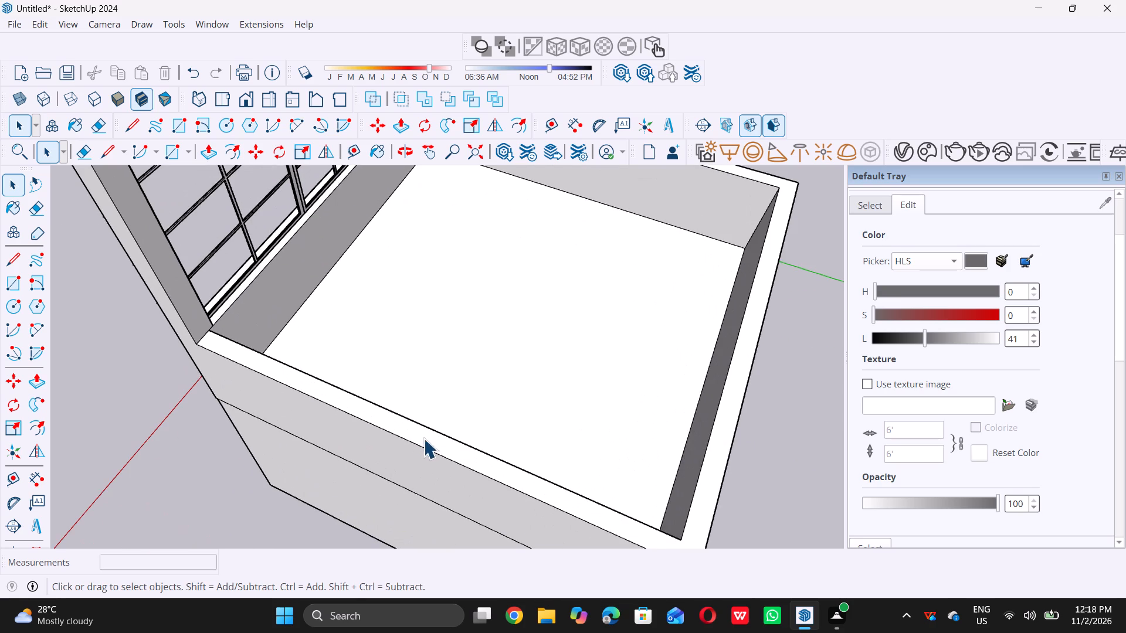
click(422, 440)
key(p)
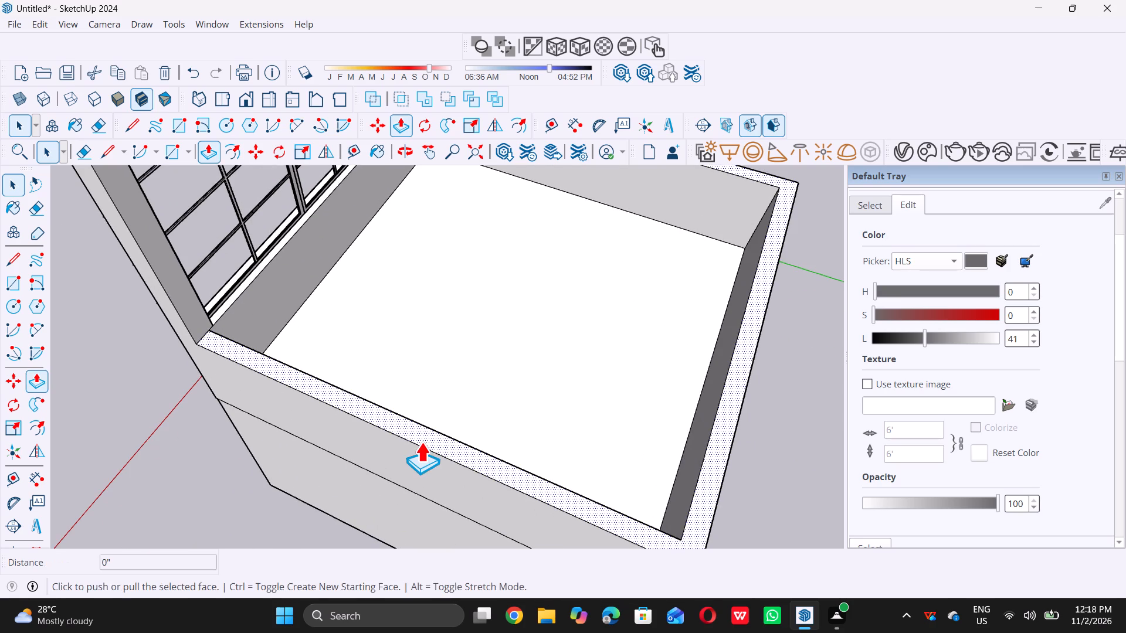
click(423, 437)
scroll(414, 375, down, 13)
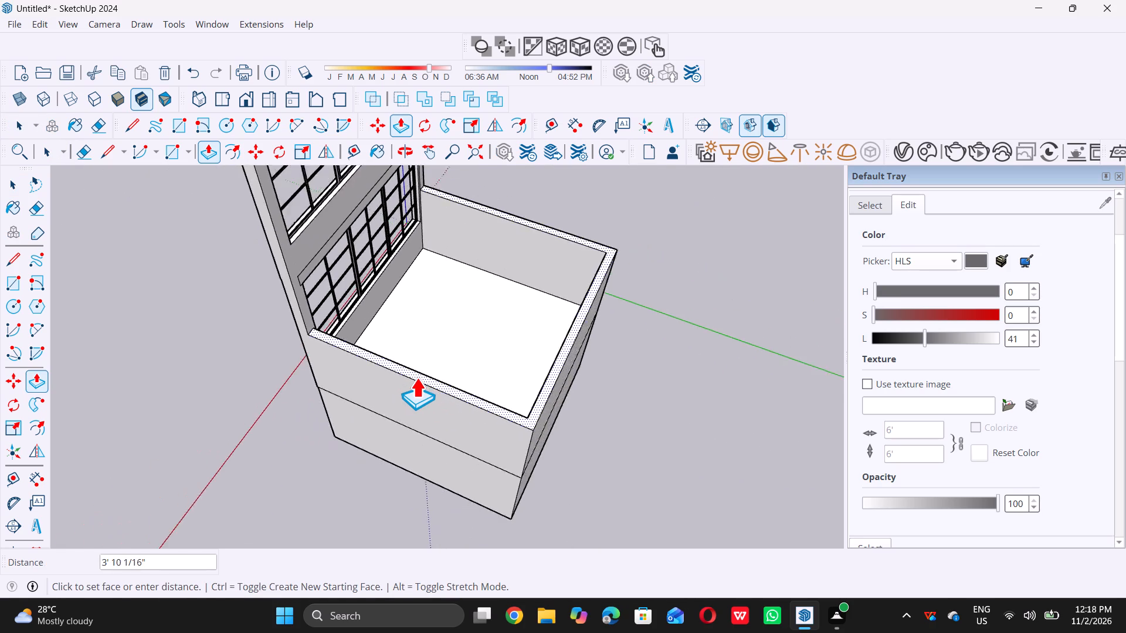
scroll(416, 377, down, 11)
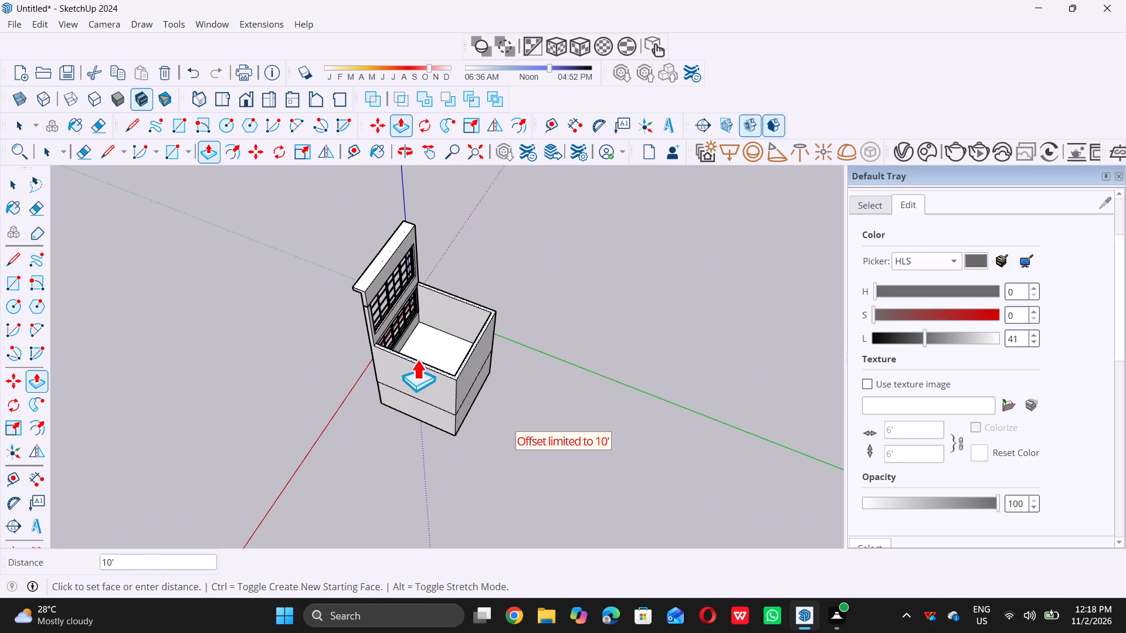
click(367, 317)
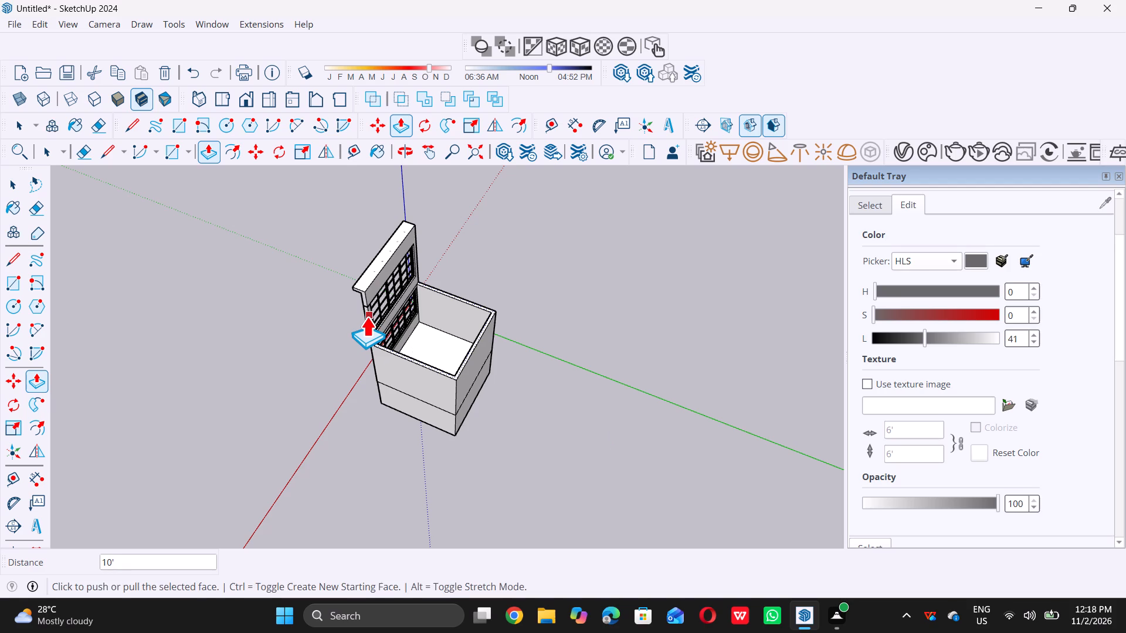
key(space)
Push/Pull the same rear wall rim further up, to just below the front wall's overhanging ledge.
scroll(392, 349, up, 11)
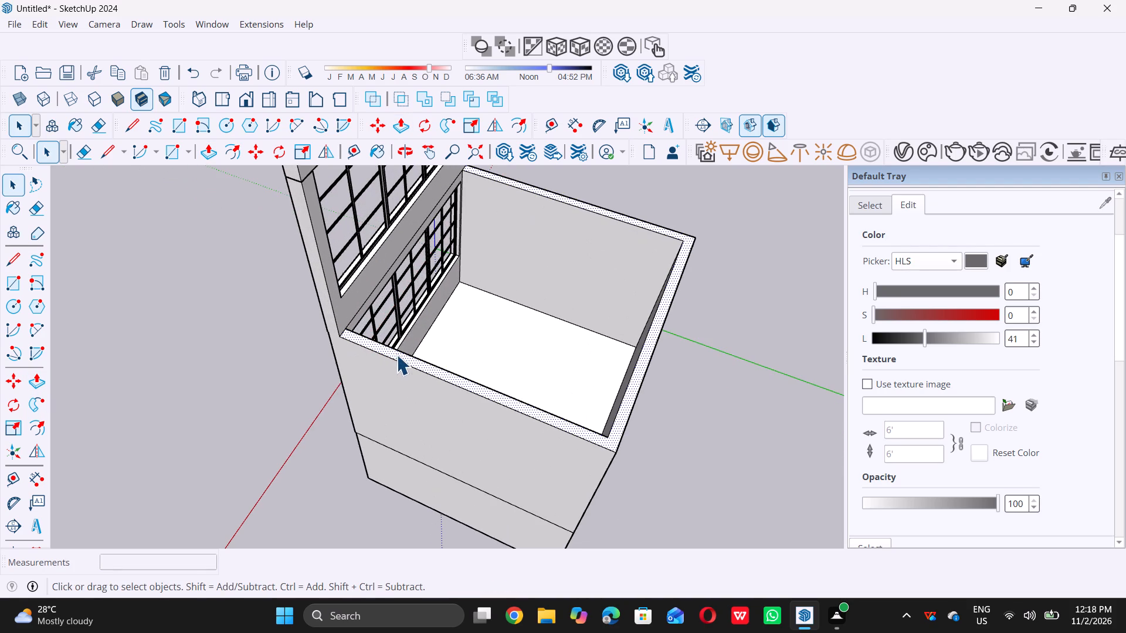
key(p)
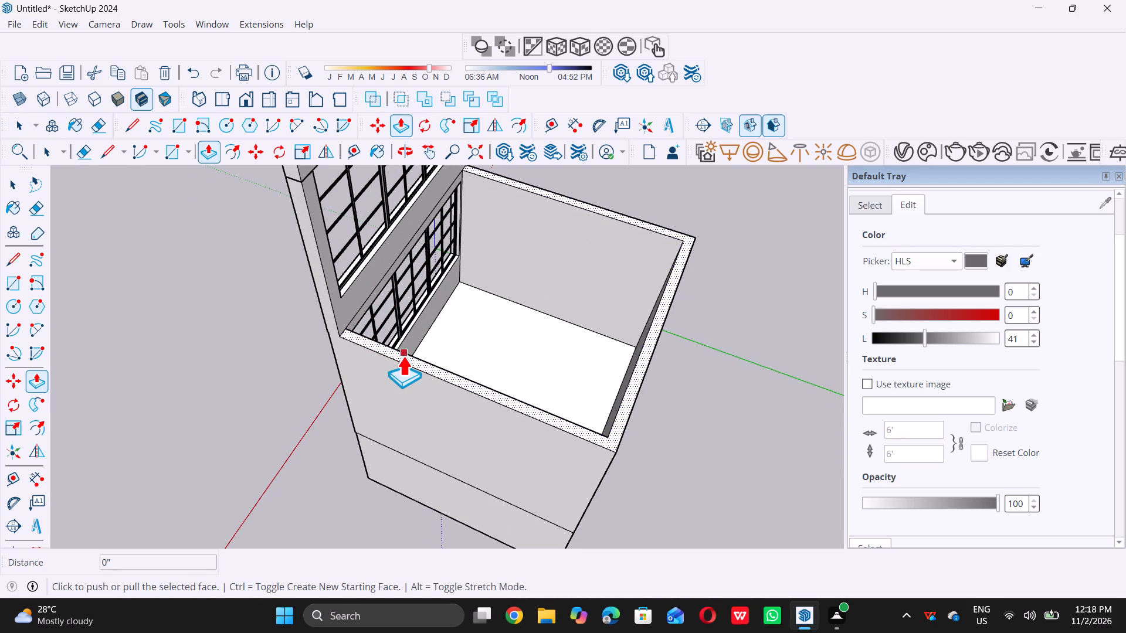
click(406, 355)
scroll(381, 309, down, 14)
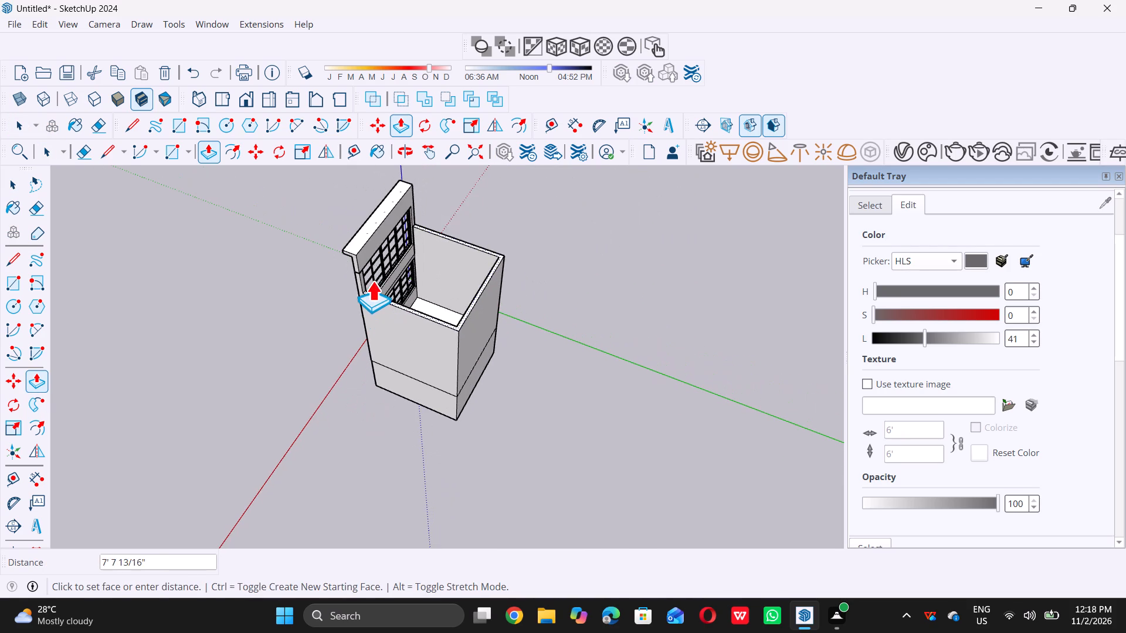
click(366, 264)
key(space)
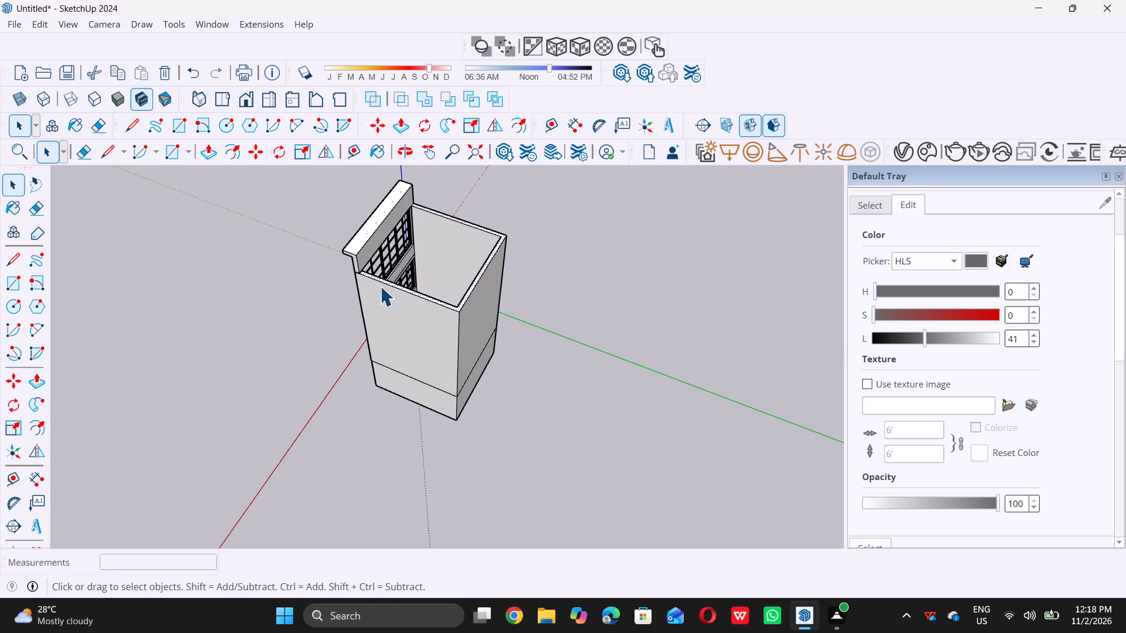
Examine the kiosk with its raised rear walls from the back, side and front.
scroll(394, 314, down, 5)
scroll(540, 352, down, 5)
middle_drag(559, 412, 681, 286)
middle_drag(650, 308, 543, 353)
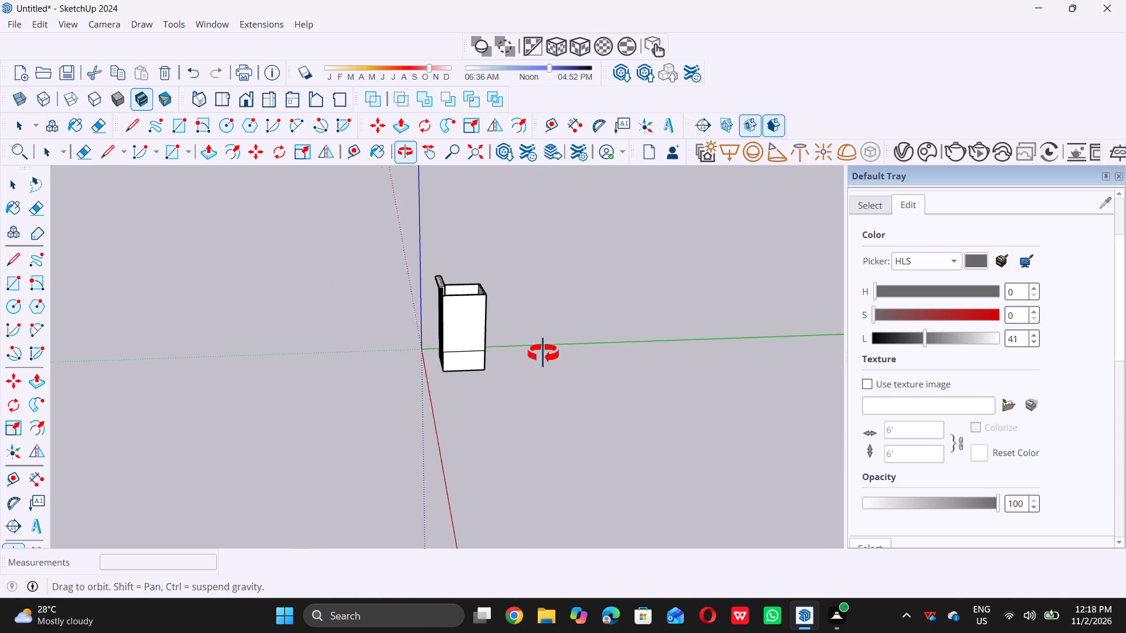
middle_drag(543, 353, 533, 360)
middle_click(532, 360)
middle_drag(531, 360, 809, 258)
scroll(809, 258, up, 1)
scroll(322, 387, down, 6)
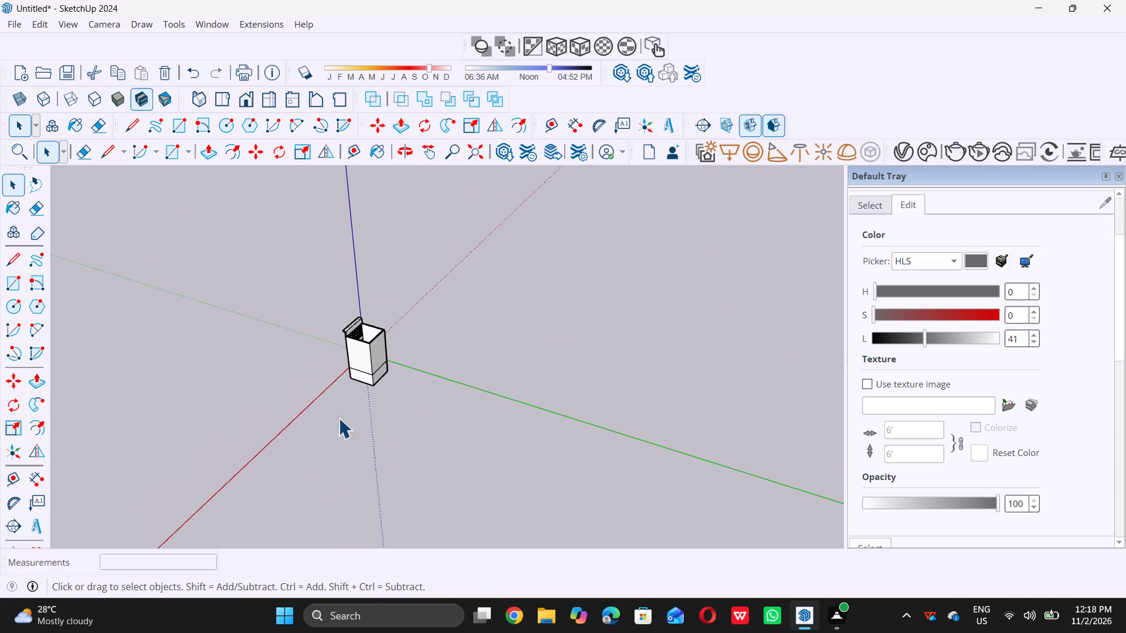
middle_drag(305, 426, 715, 332)
scroll(412, 447, up, 1)
middle_drag(412, 443, 483, 440)
scroll(495, 384, up, 7)
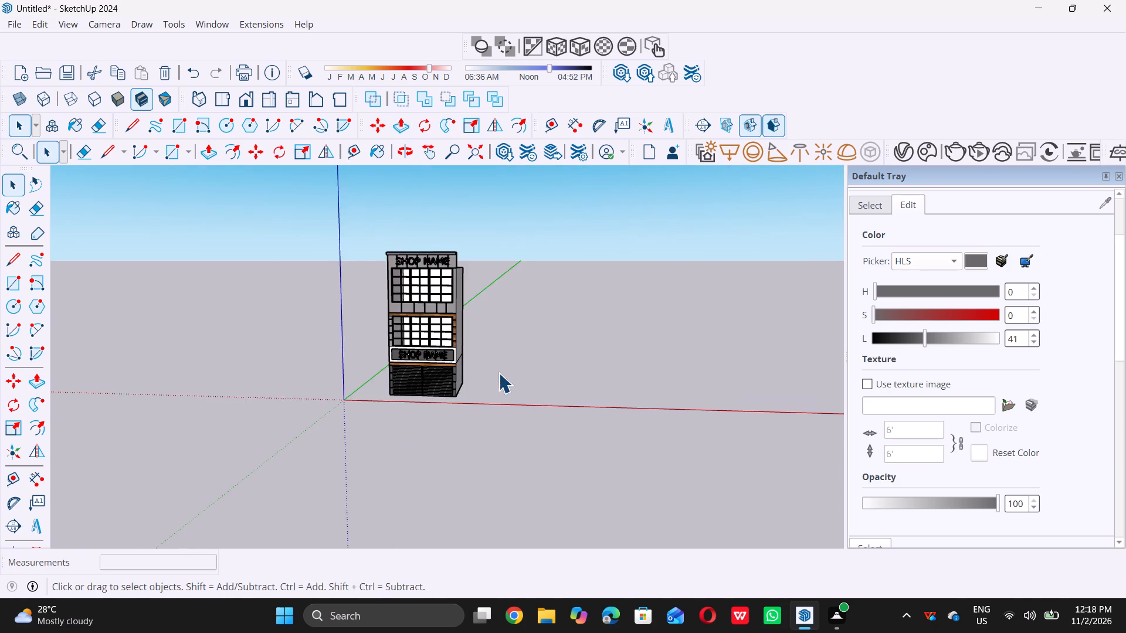
scroll(498, 373, up, 6)
scroll(483, 418, down, 7)
scroll(479, 358, up, 6)
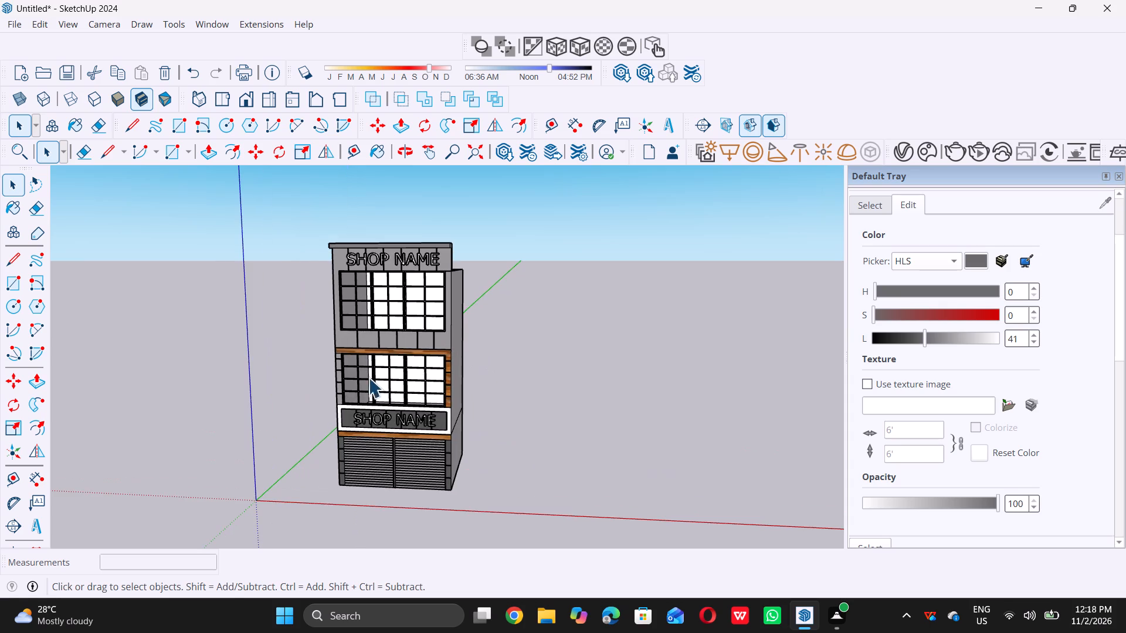
Examine the kiosk's front, open top and both window rows from several angles and distances.
middle_drag(360, 379, 378, 356)
scroll(378, 356, up, 1)
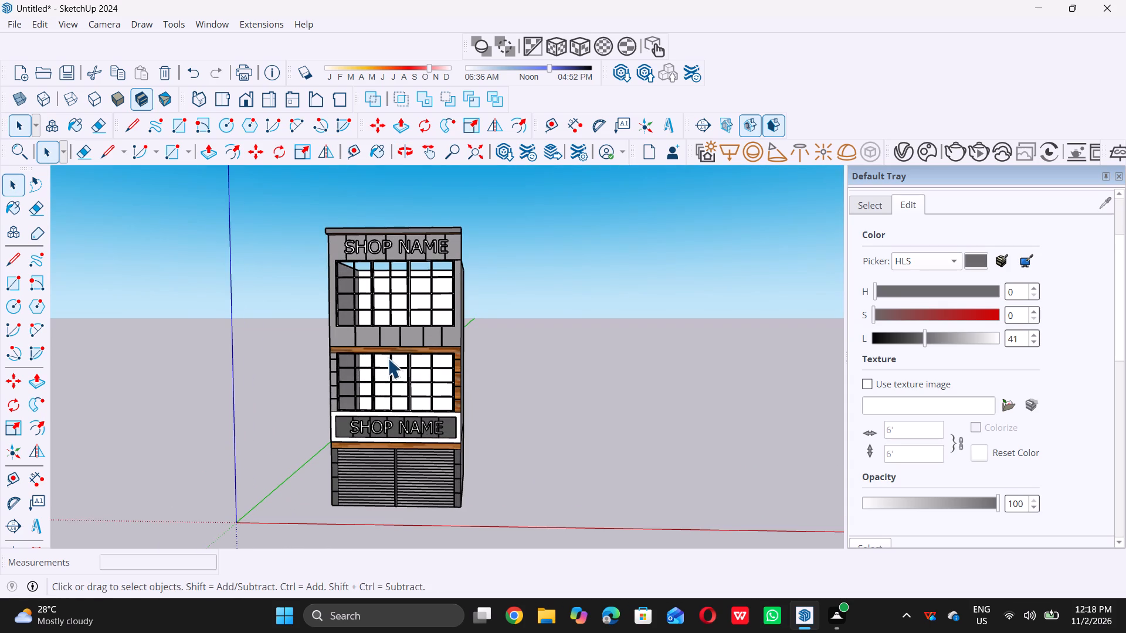
scroll(442, 338, up, 7)
scroll(436, 373, down, 14)
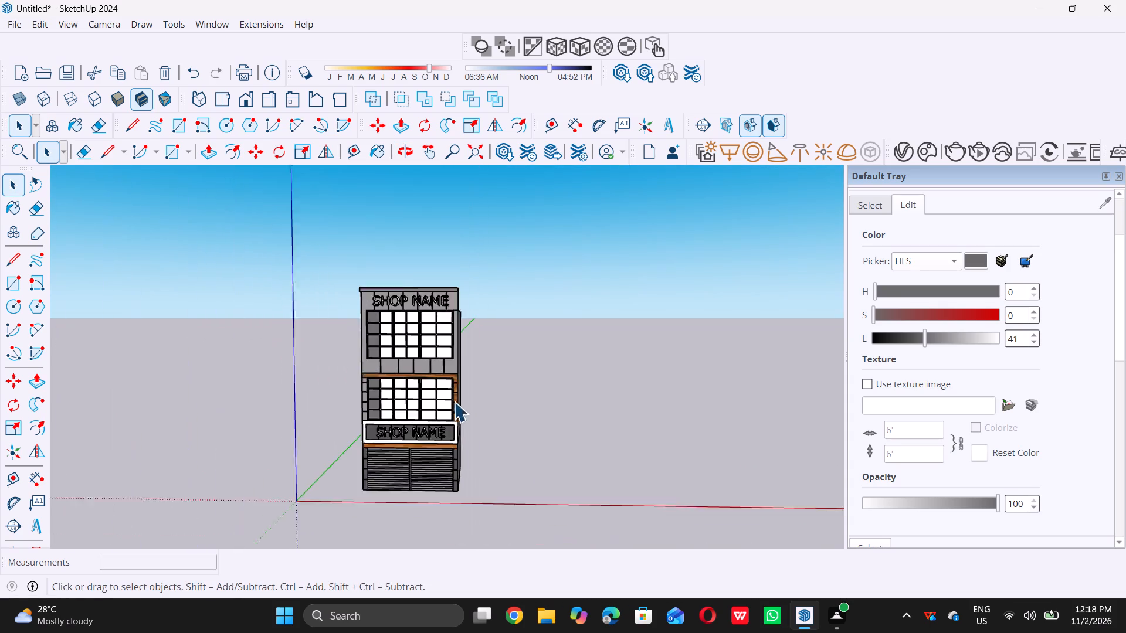
middle_drag(485, 366, 0, 471)
middle_click(0, 471)
middle_drag(337, 384, 900, 546)
middle_drag(503, 307, 434, 348)
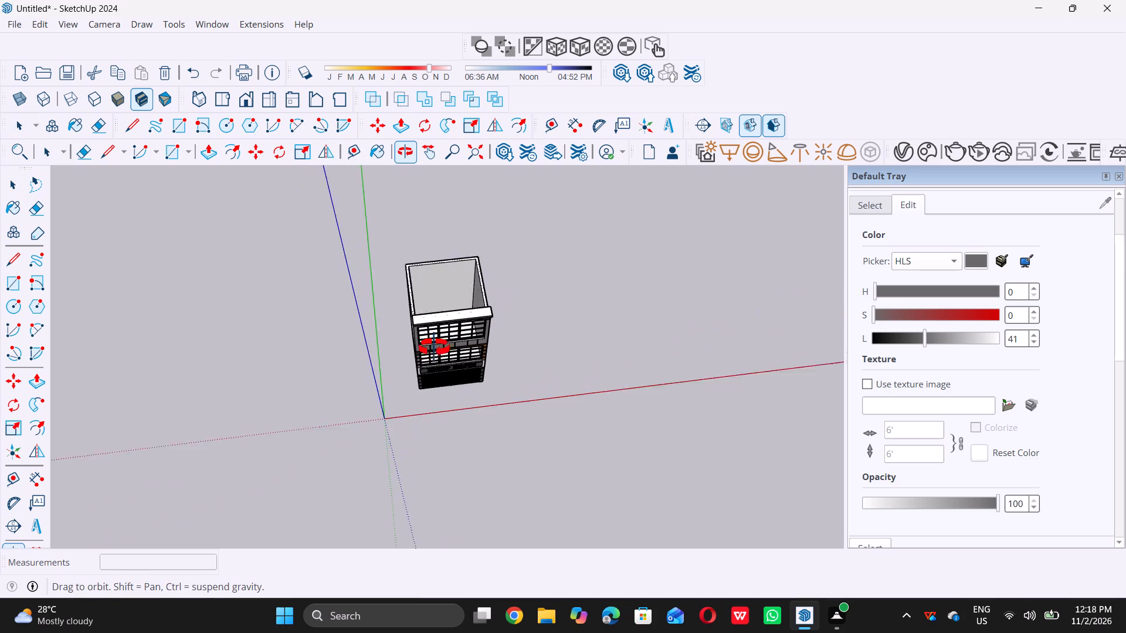
middle_drag(434, 348, 416, 390)
scroll(498, 390, down, 5)
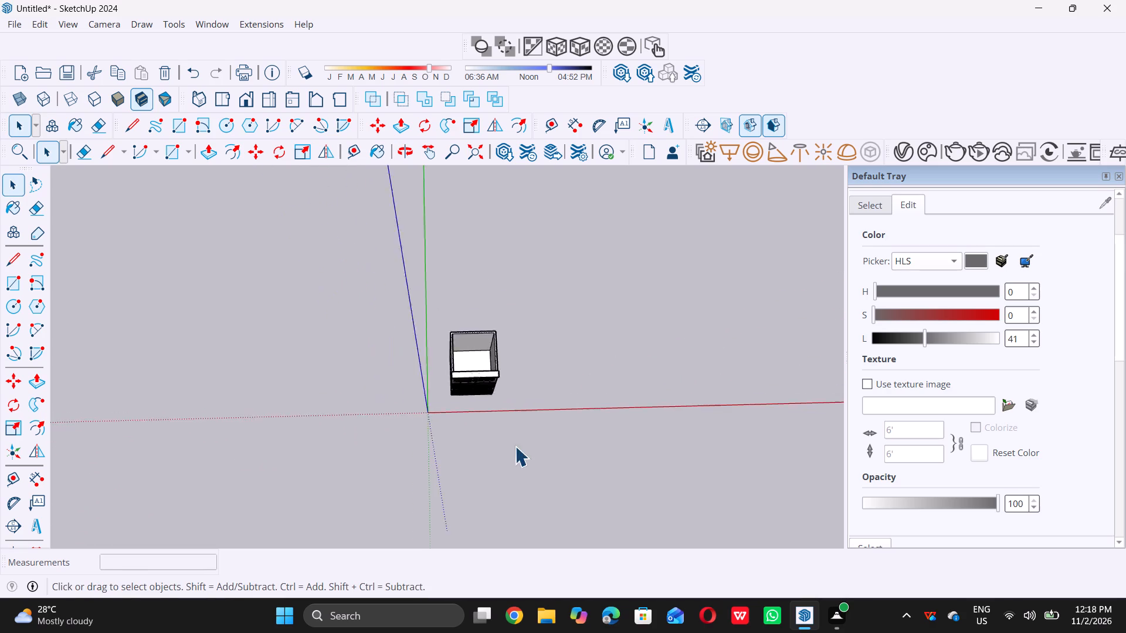
scroll(515, 446, down, 2)
middle_drag(515, 444, 448, 255)
middle_drag(462, 413, 403, 262)
middle_drag(461, 370, 487, 363)
scroll(487, 365, up, 12)
middle_drag(487, 363, 486, 366)
scroll(443, 362, up, 4)
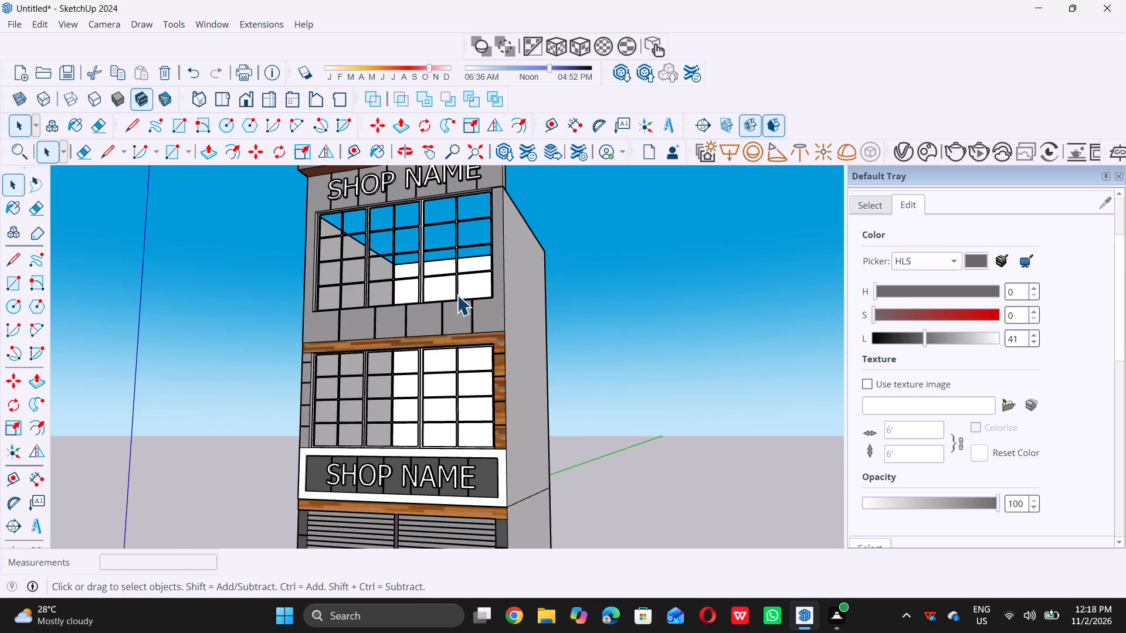
scroll(447, 267, up, 2)
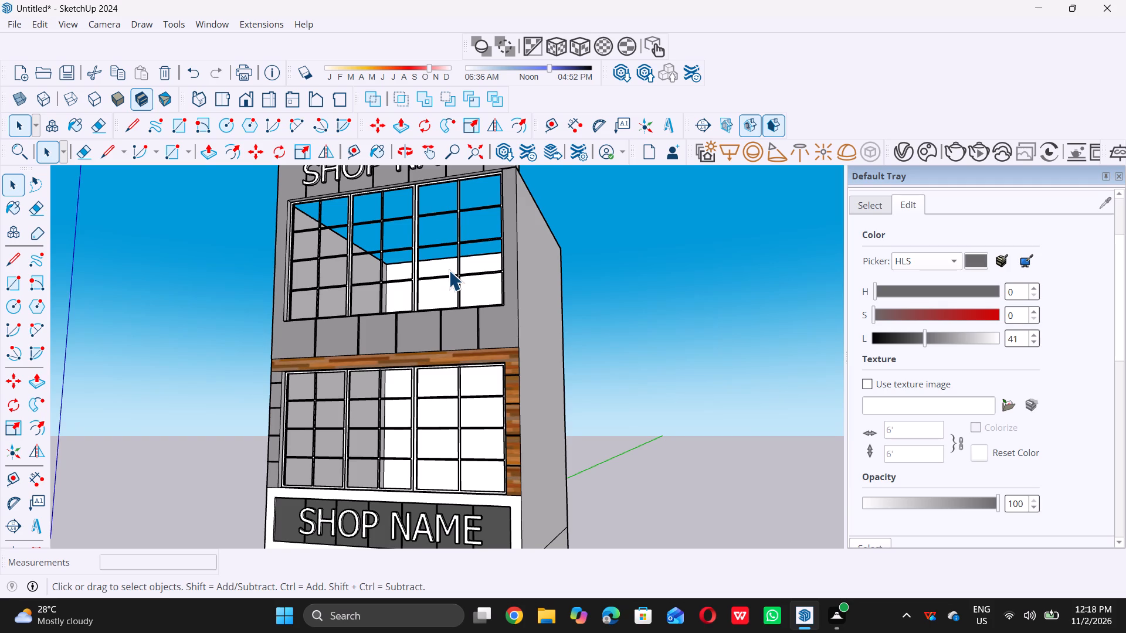
scroll(385, 391, up, 9)
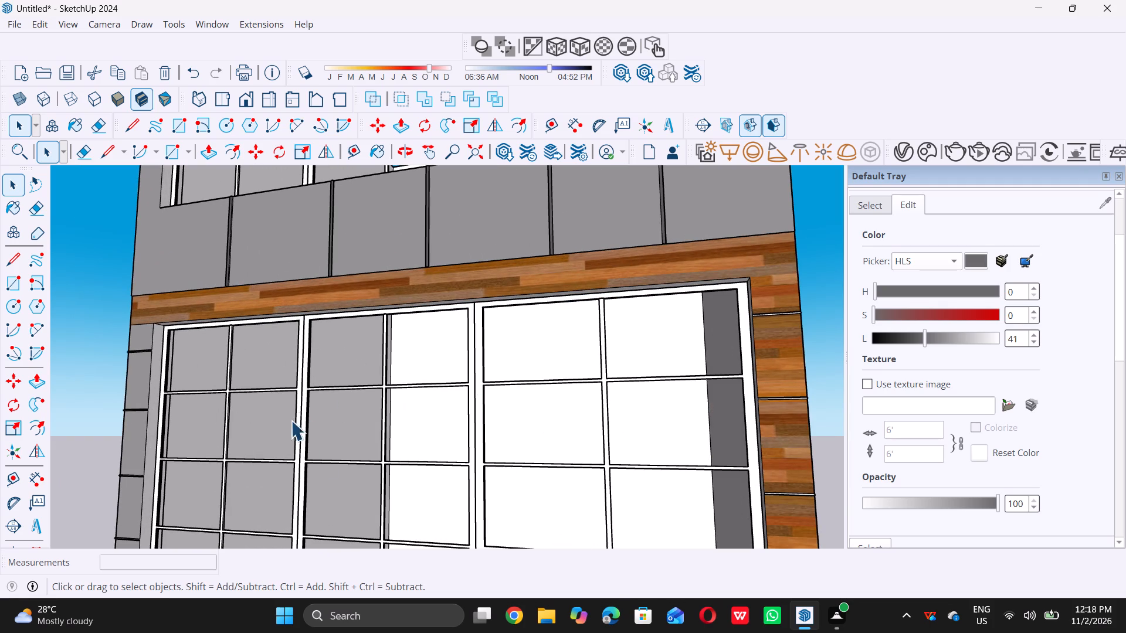
scroll(426, 427, down, 15)
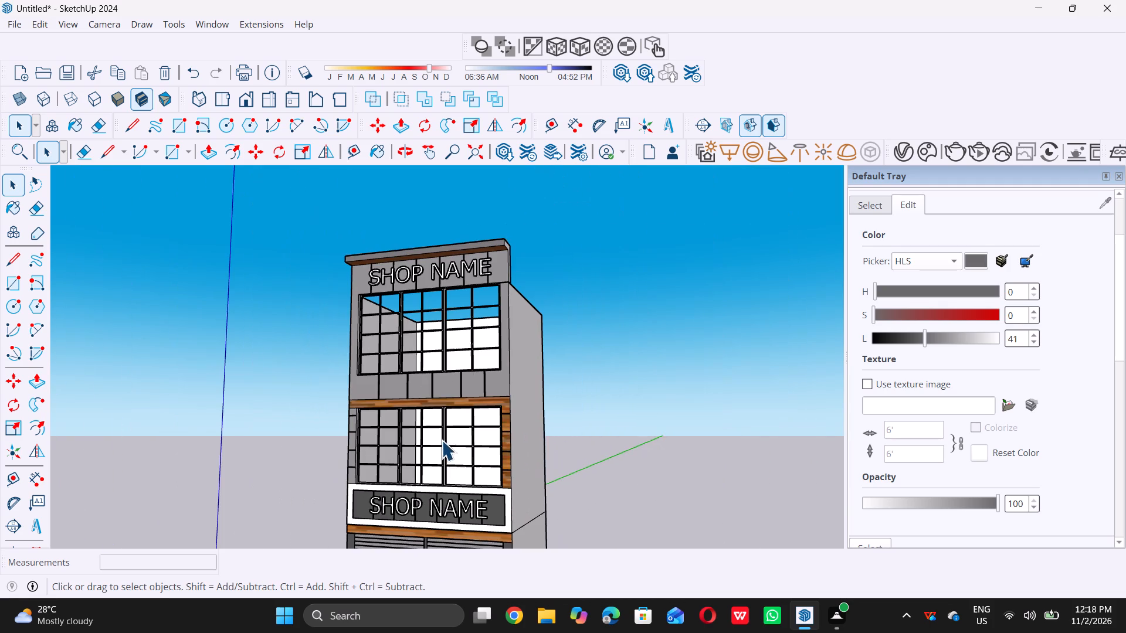
scroll(442, 352, down, 5)
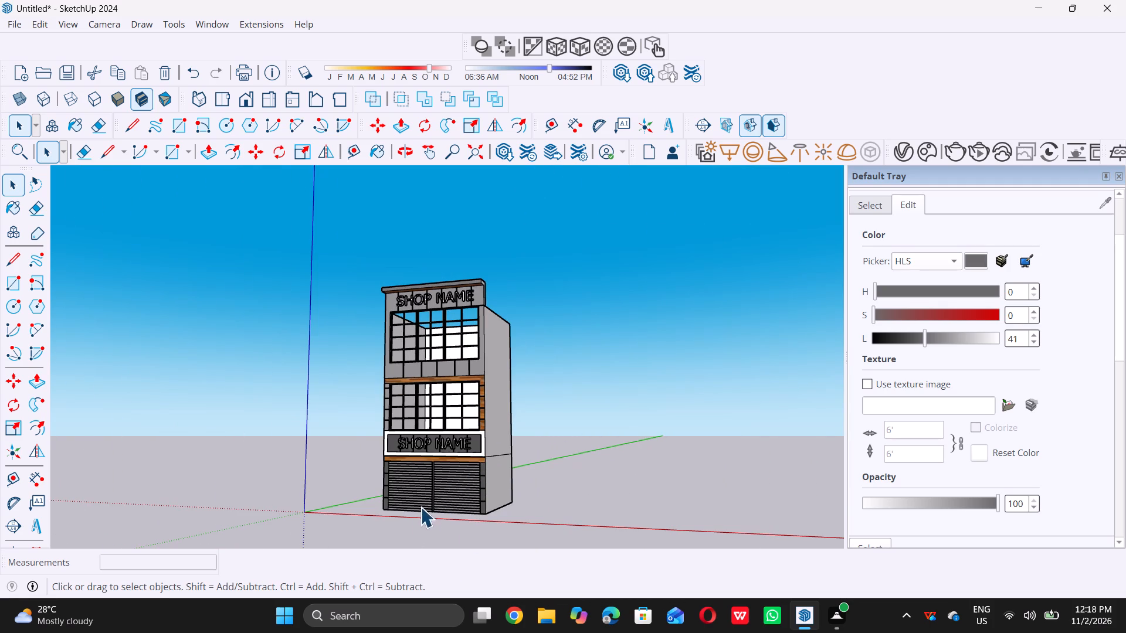
scroll(427, 520, up, 9)
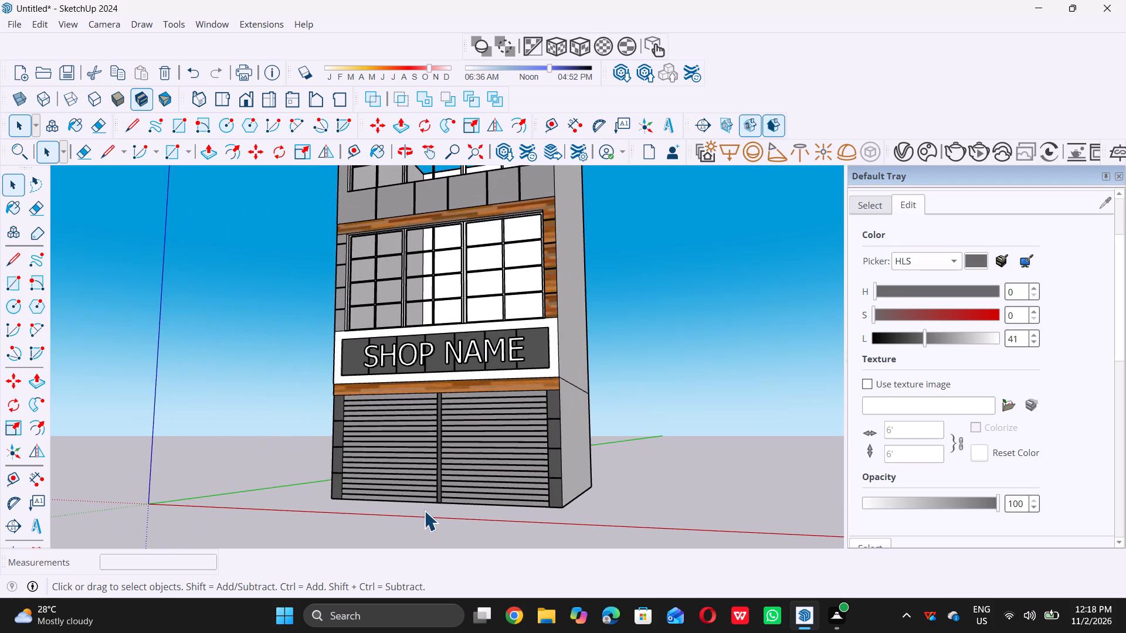
scroll(500, 446, down, 10)
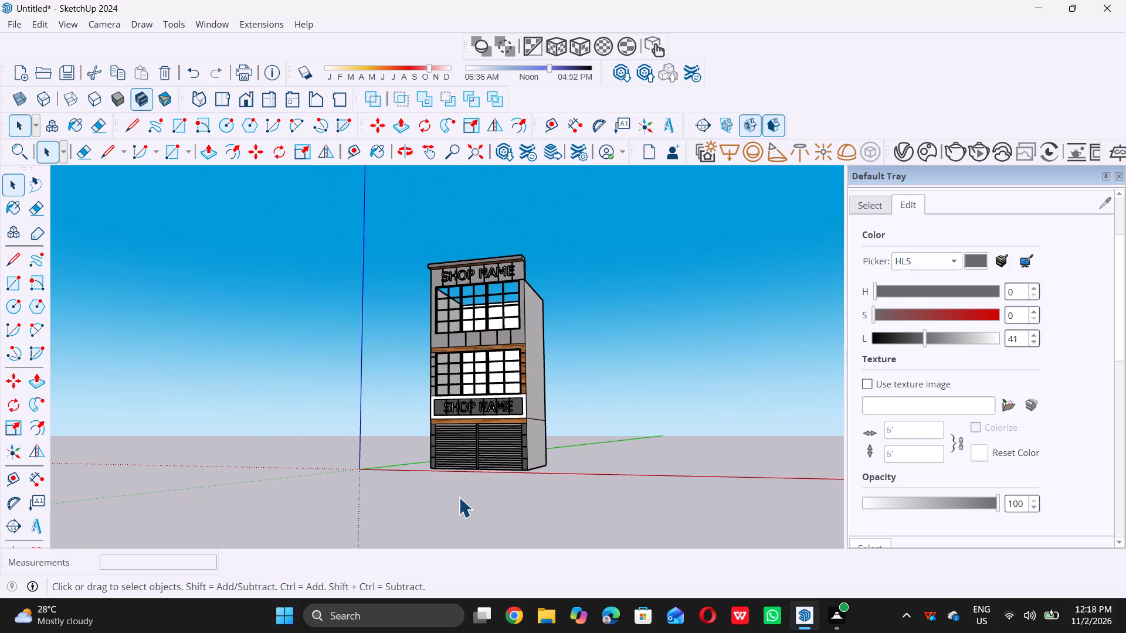
scroll(455, 427, down, 5)
Examine the kiosk from behind and above, looking into the open top at the rear wall rim and window rows.
middle_drag(450, 339, 500, 393)
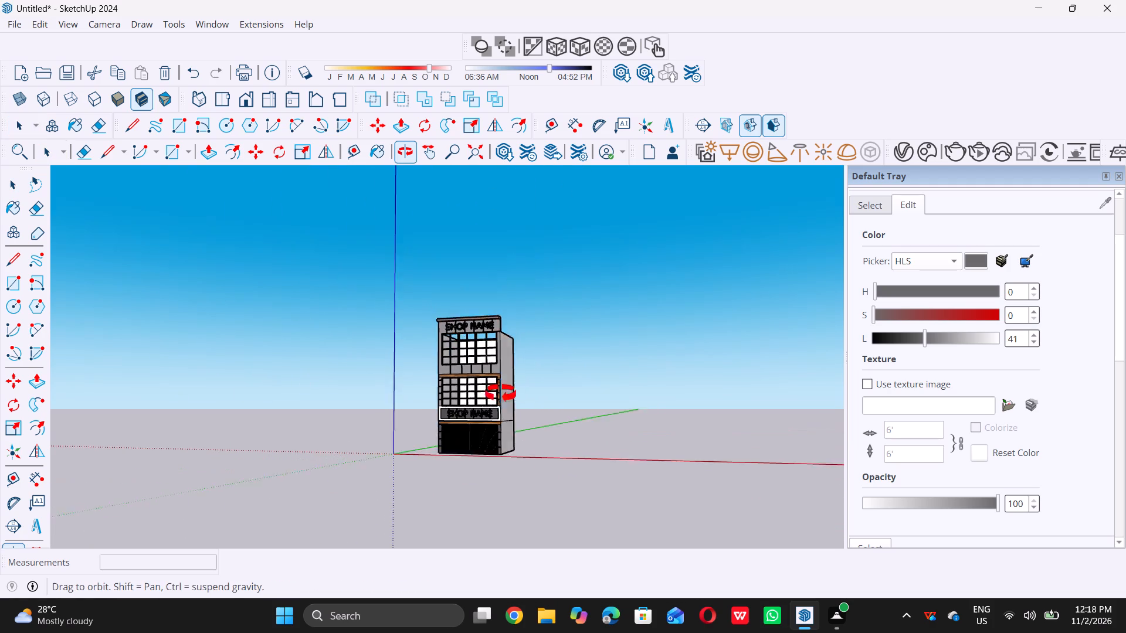
middle_drag(500, 393, 661, 407)
middle_click(661, 407)
middle_drag(355, 368, 741, 429)
middle_drag(748, 428, 754, 426)
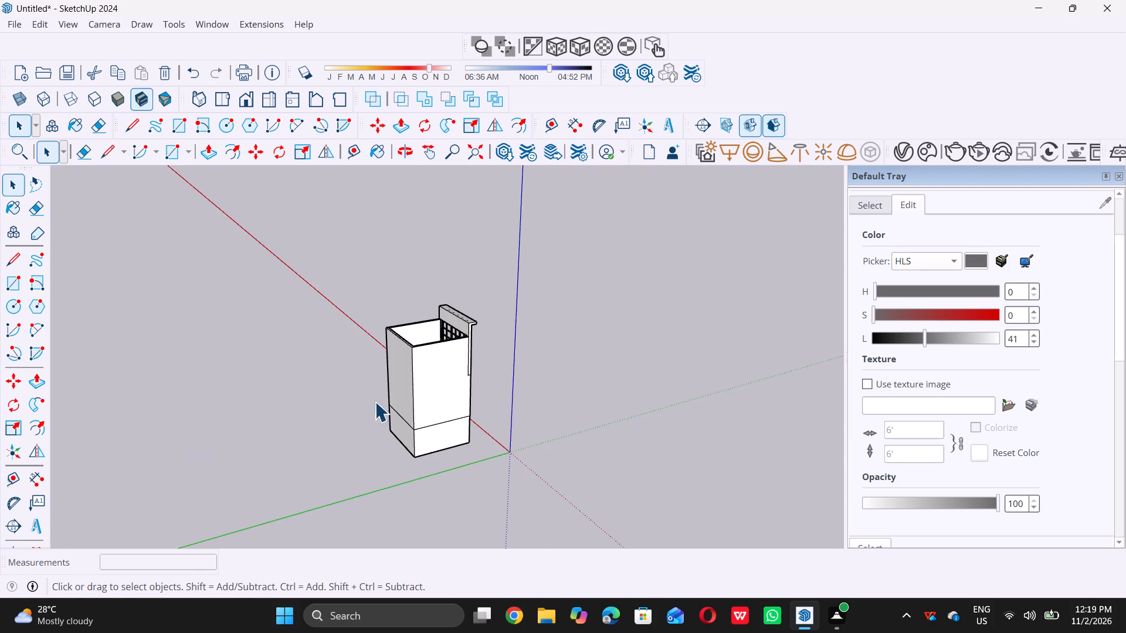
middle_drag(383, 377, 481, 486)
scroll(456, 349, up, 12)
scroll(443, 350, down, 7)
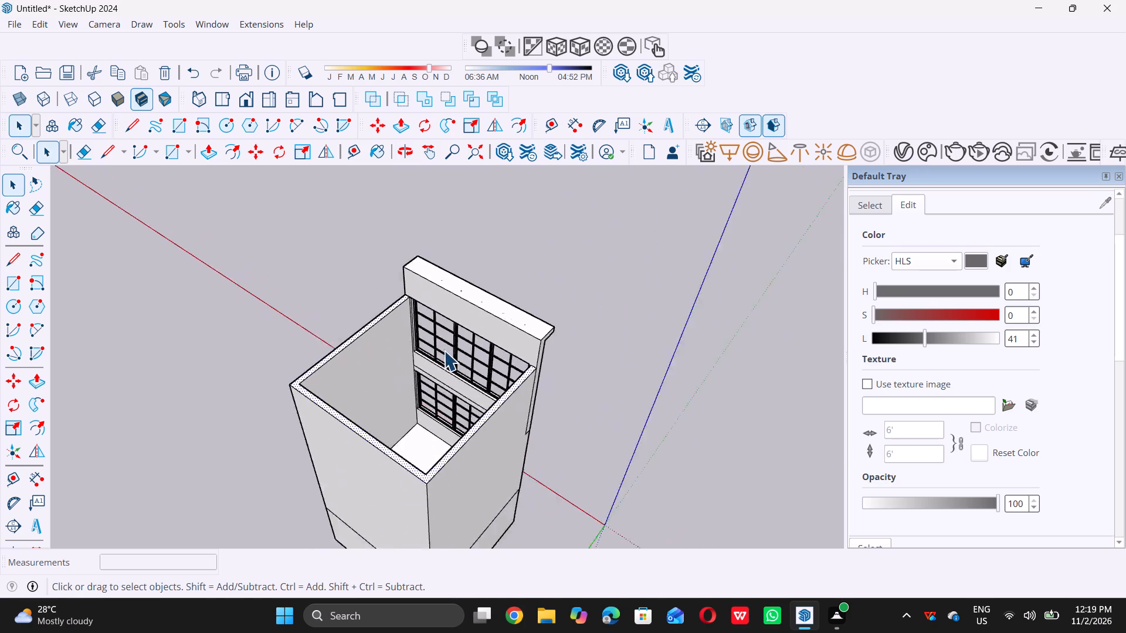
scroll(407, 413, up, 7)
scroll(433, 290, up, 2)
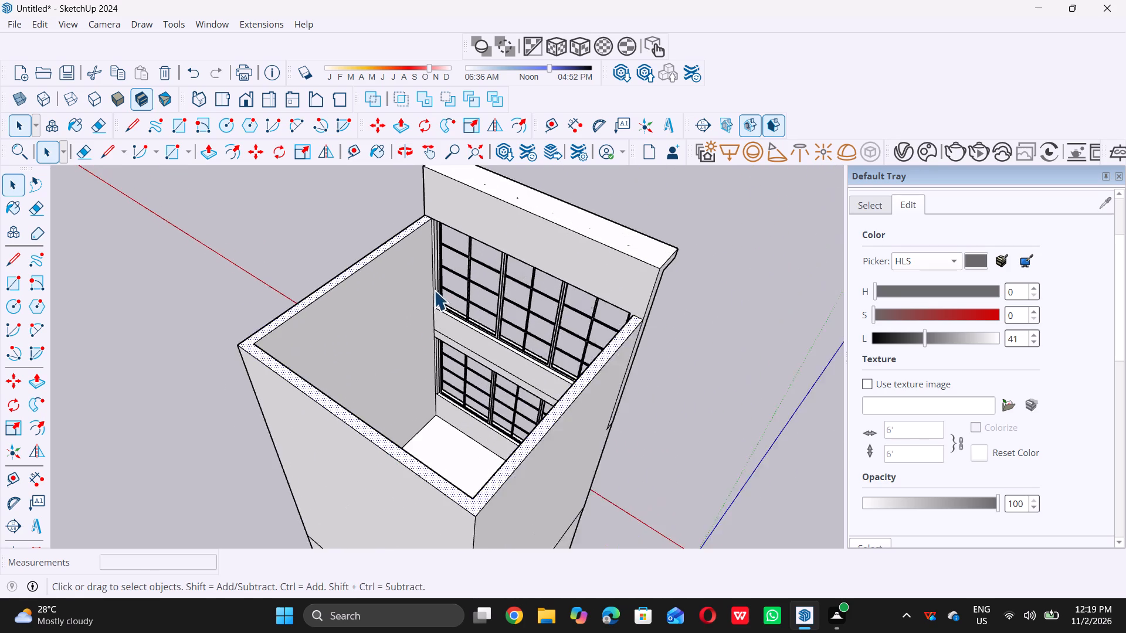
scroll(434, 290, up, 1)
scroll(439, 292, down, 12)
Draw an upright rotated rectangle, 20' long and 9" high, along the outer top edge of the kiosk's rear wall.
middle_drag(536, 381, 40, 469)
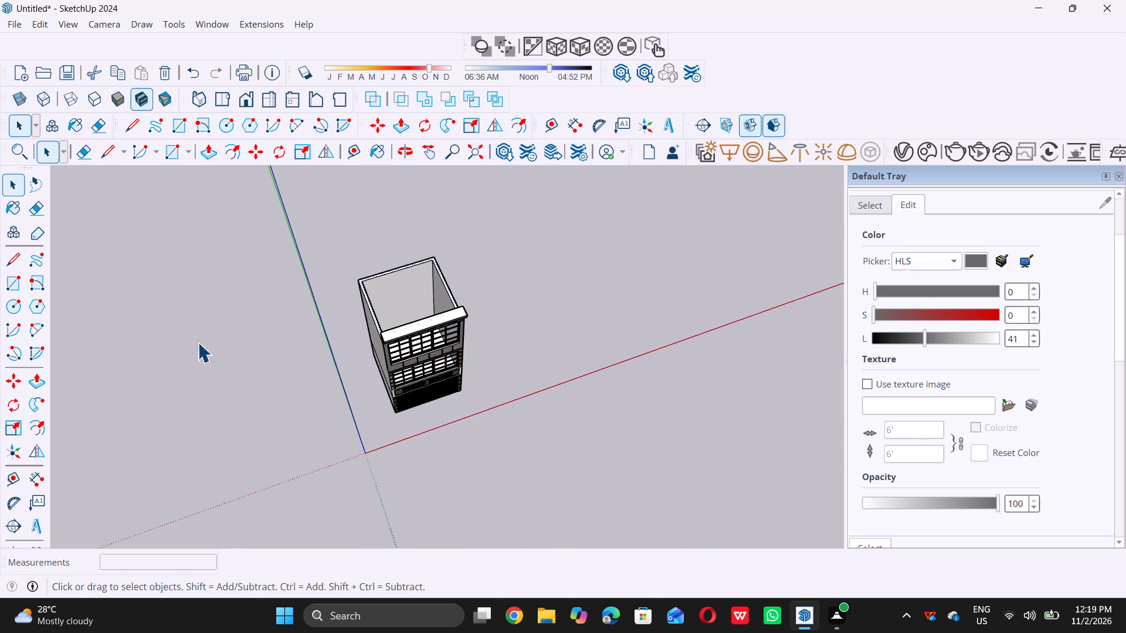
scroll(281, 297, up, 7)
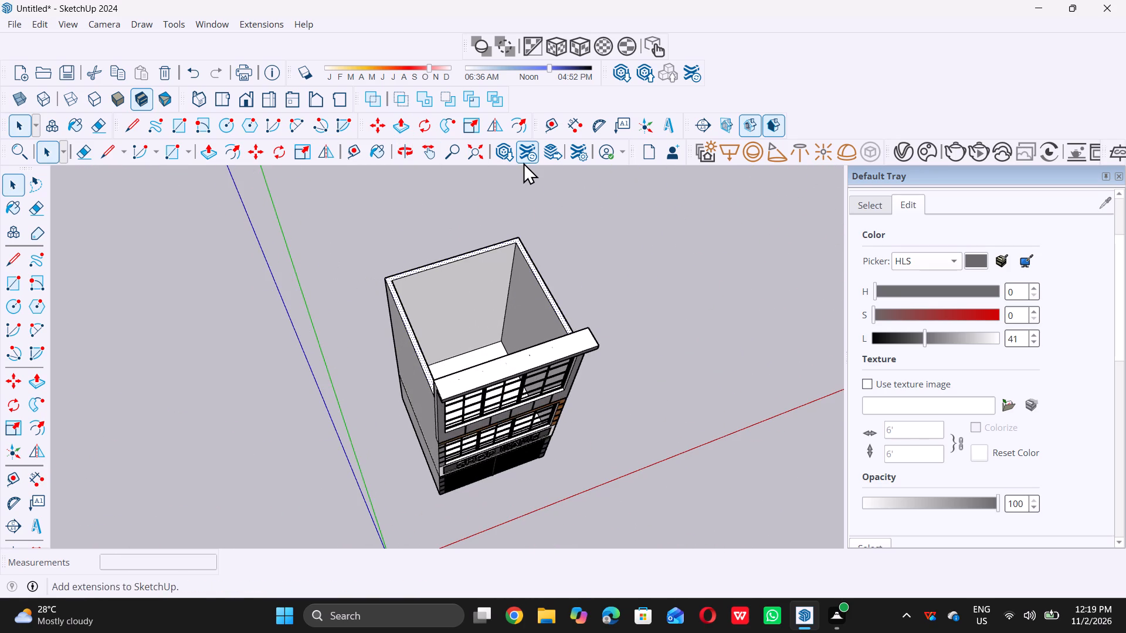
double_click(36, 284)
scroll(379, 294, up, 10)
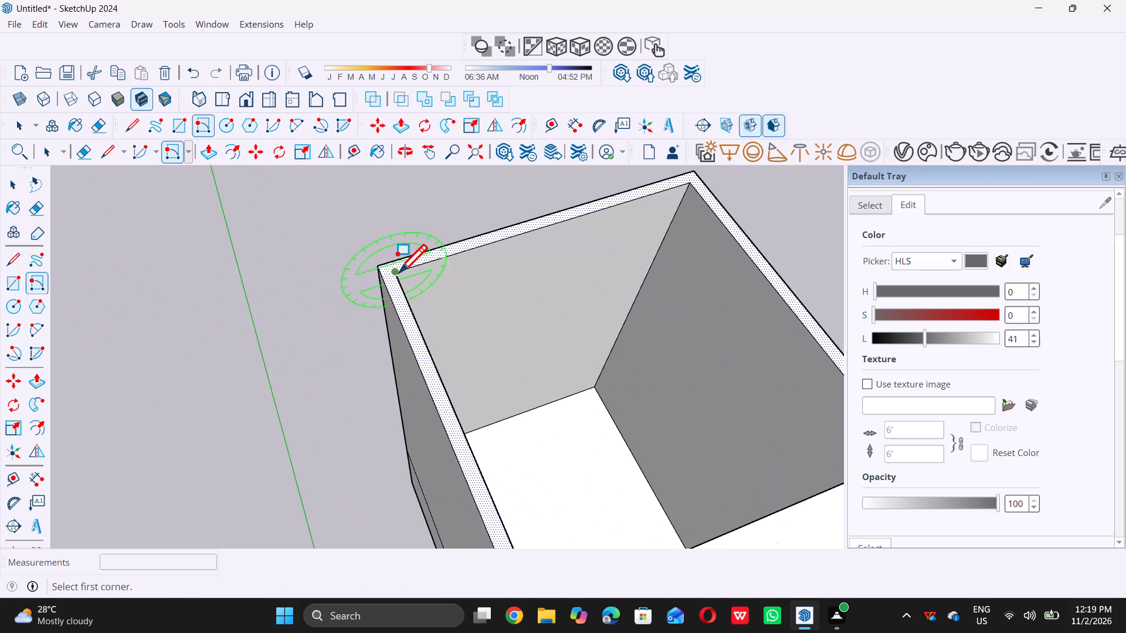
scroll(396, 273, up, 2)
double_click(371, 264)
scroll(518, 243, down, 4)
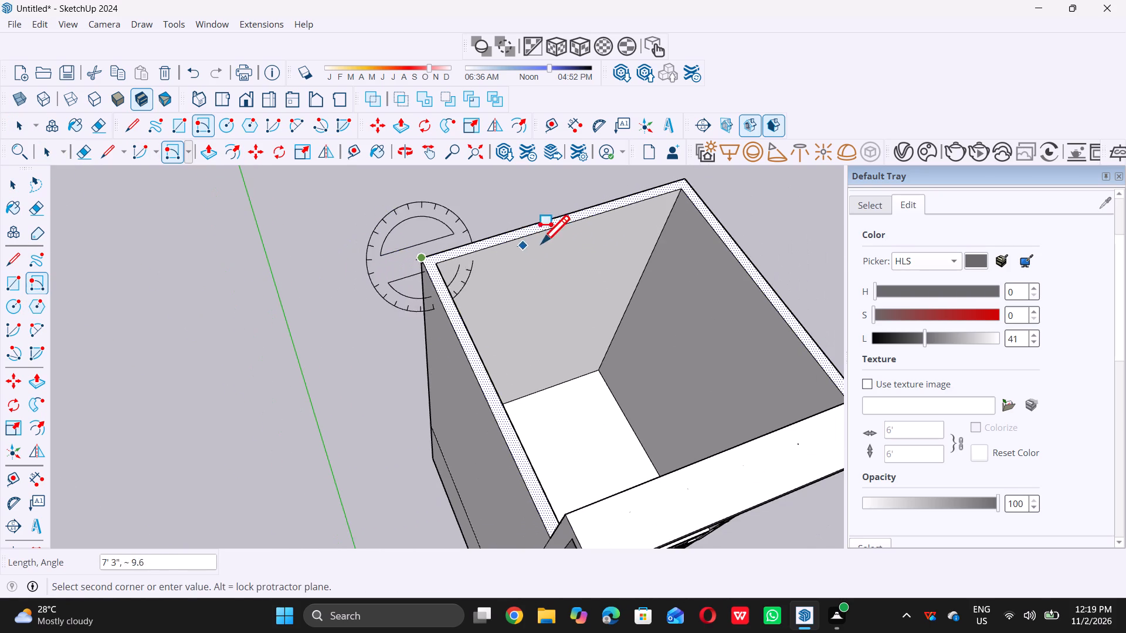
scroll(684, 179, up, 3)
double_click(684, 178)
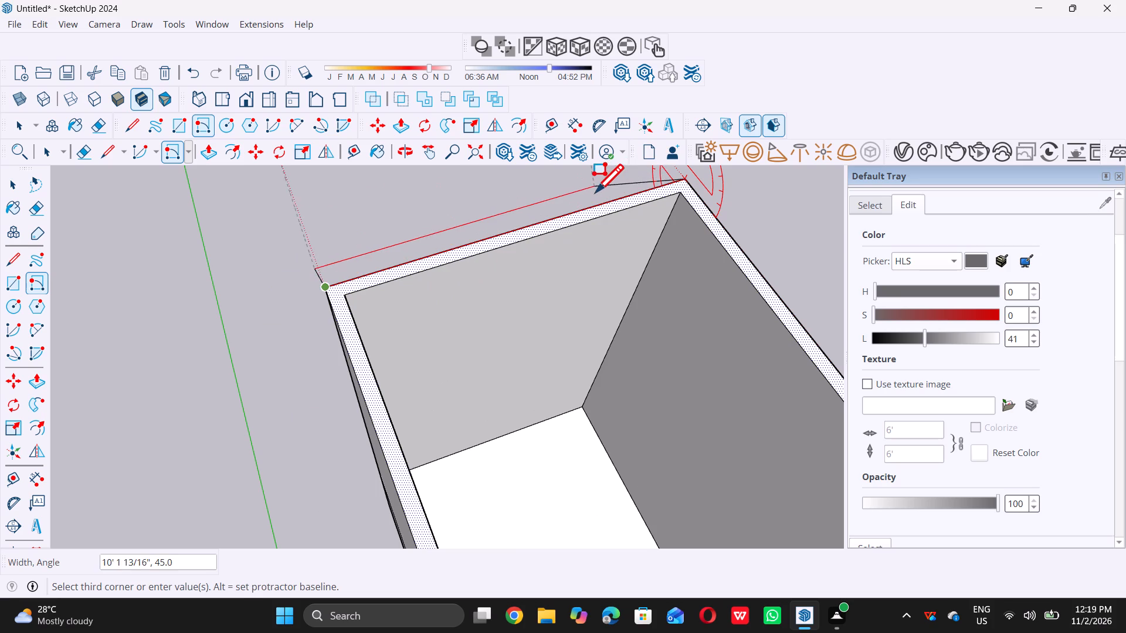
scroll(595, 192, down, 20)
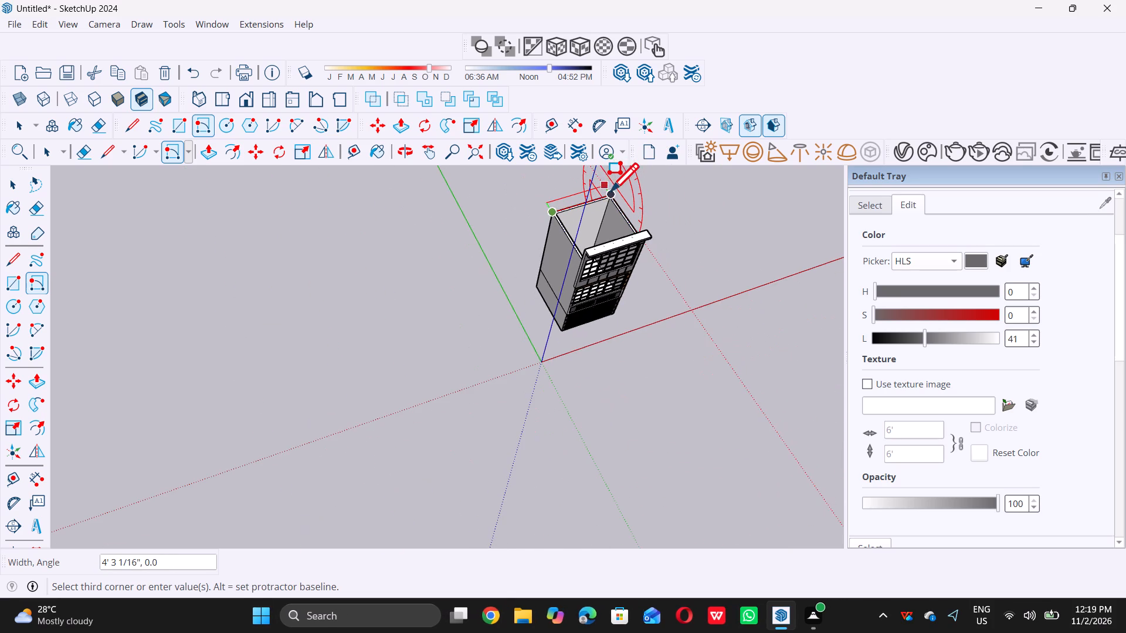
scroll(612, 195, down, 10)
middle_drag(555, 266, 708, 197)
scroll(628, 251, down, 5)
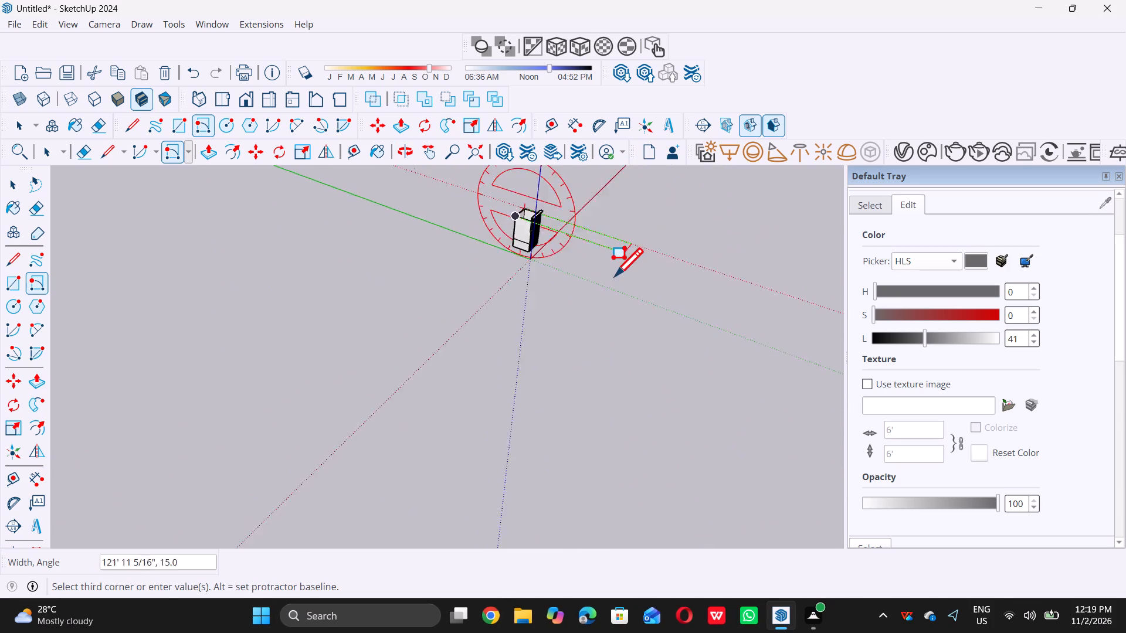
scroll(613, 276, down, 5)
scroll(572, 218, up, 11)
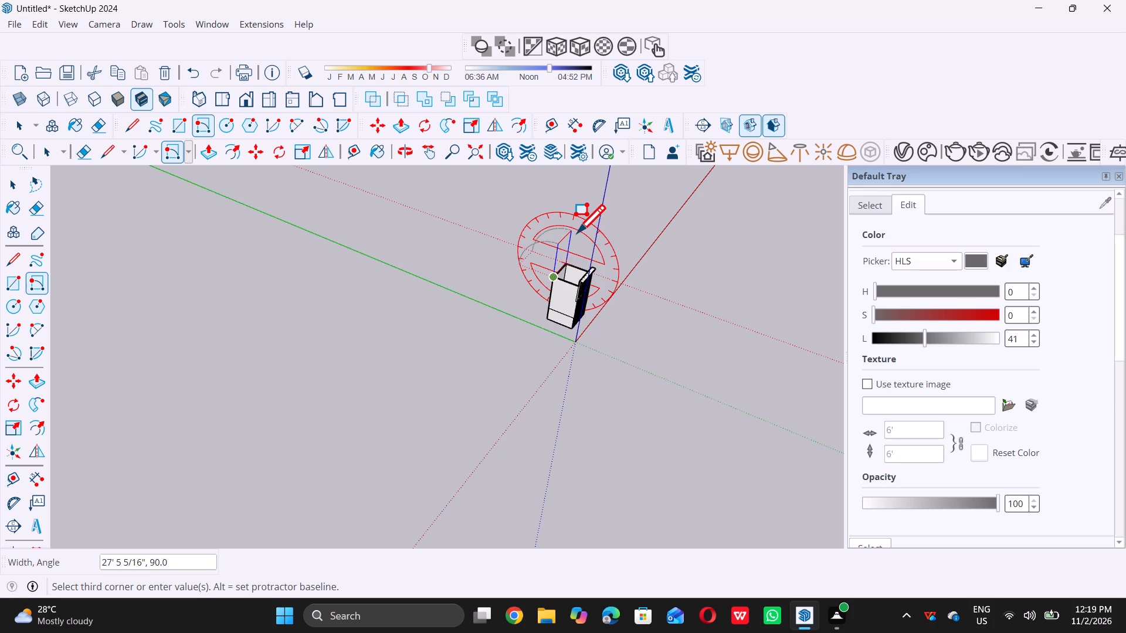
key(9)
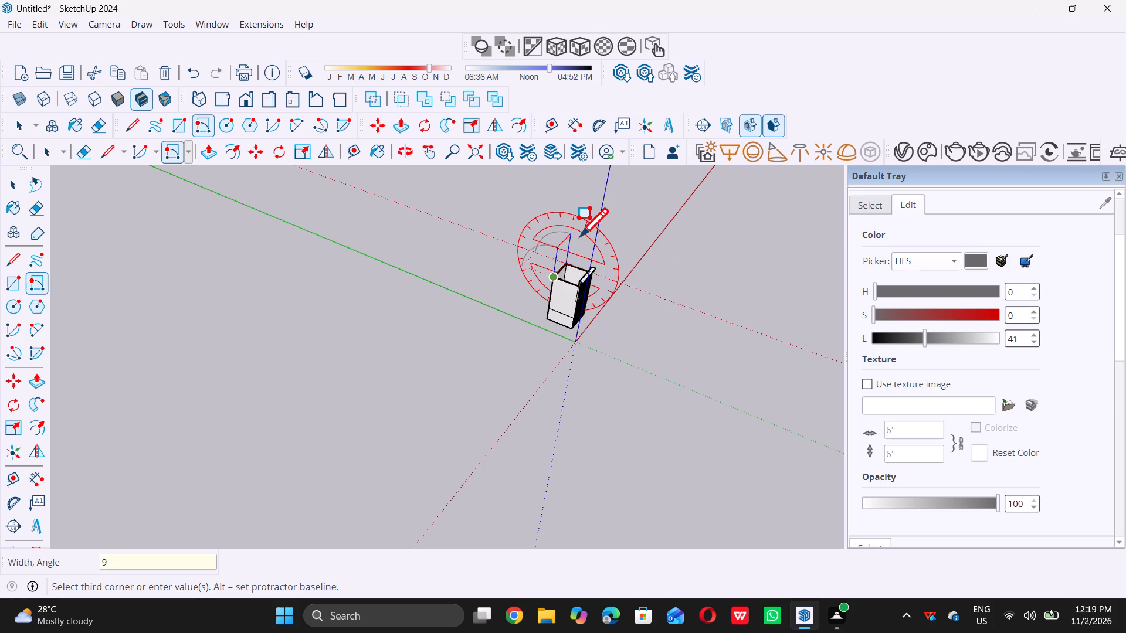
key(shift+quotedbl)
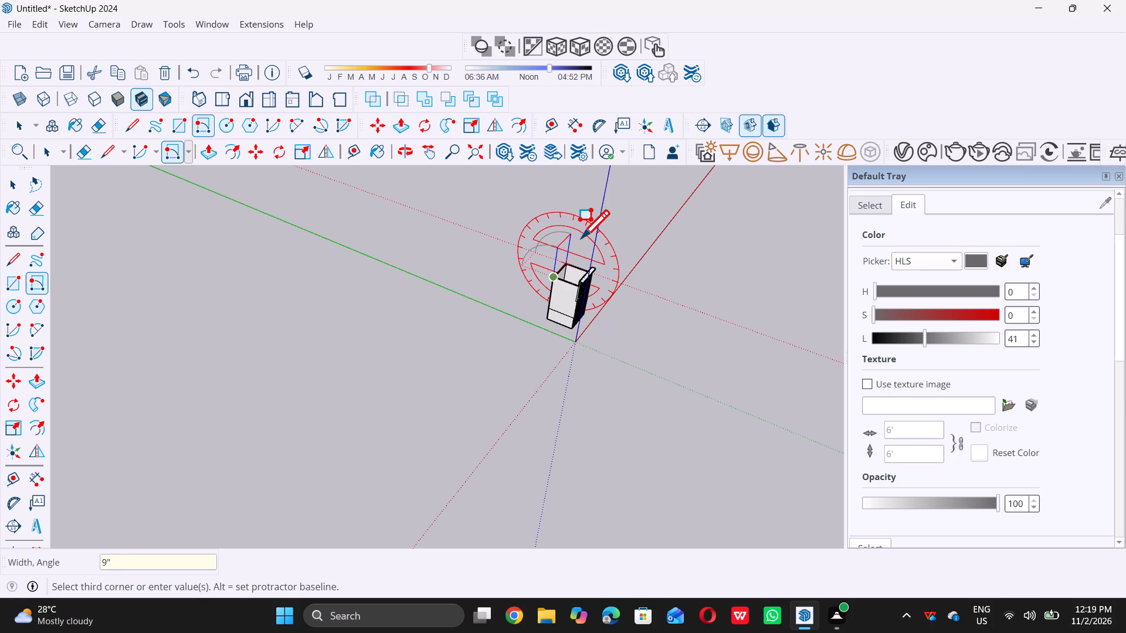
key(Return)
key(space)
Push/Pull the 9" strip on the rear wall forward over the side walls to the front wall, forming a roof slab.
scroll(591, 276, up, 5)
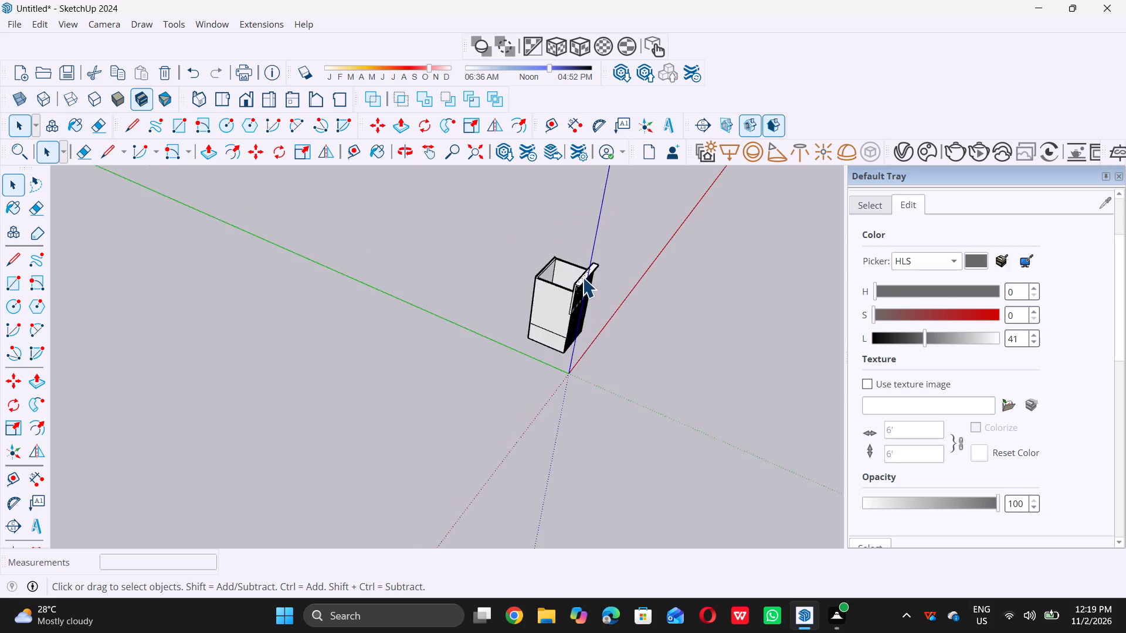
scroll(544, 280, up, 6)
scroll(504, 362, up, 8)
scroll(457, 472, down, 7)
middle_drag(454, 503, 518, 428)
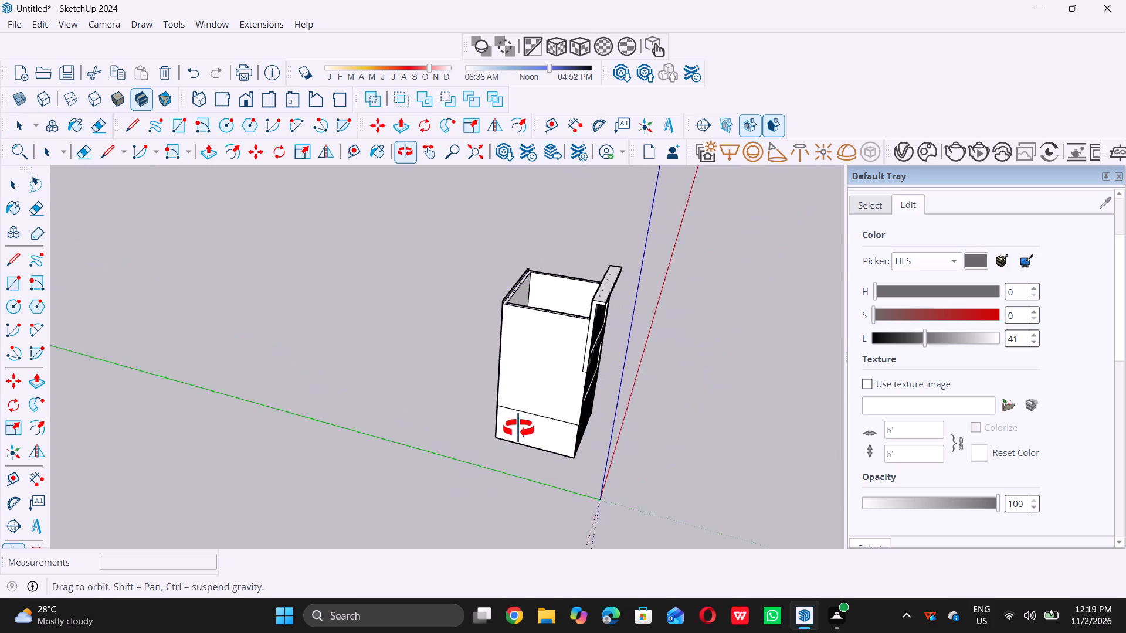
middle_drag(518, 428, 521, 424)
middle_drag(579, 292, 518, 302)
middle_click(518, 301)
scroll(504, 298, up, 11)
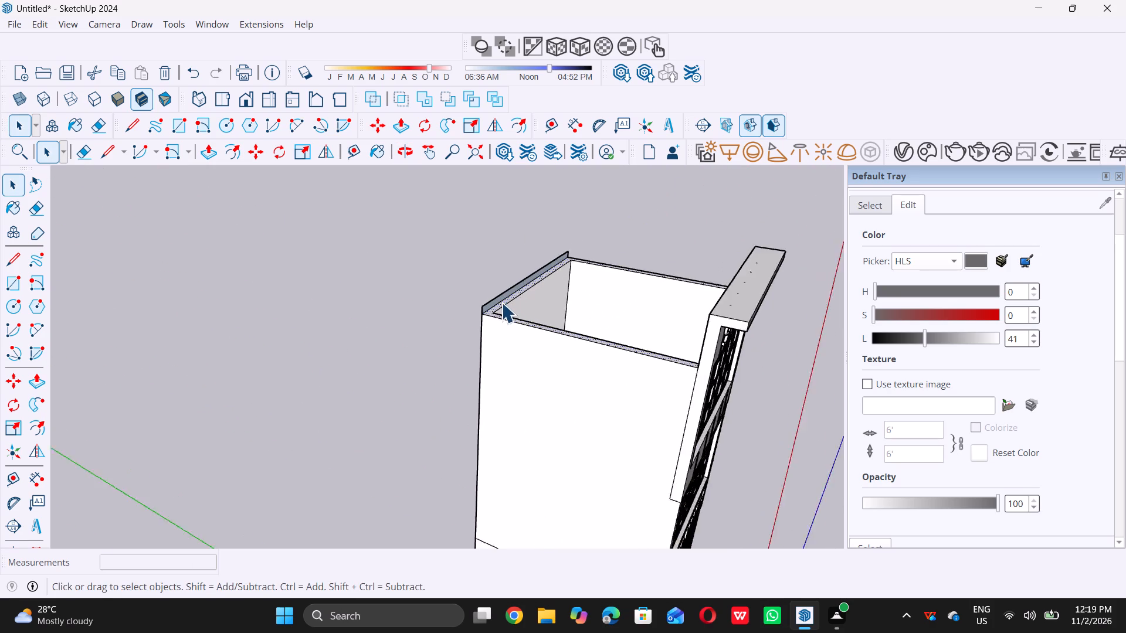
scroll(501, 302, up, 10)
double_click(420, 291)
scroll(492, 327, up, 5)
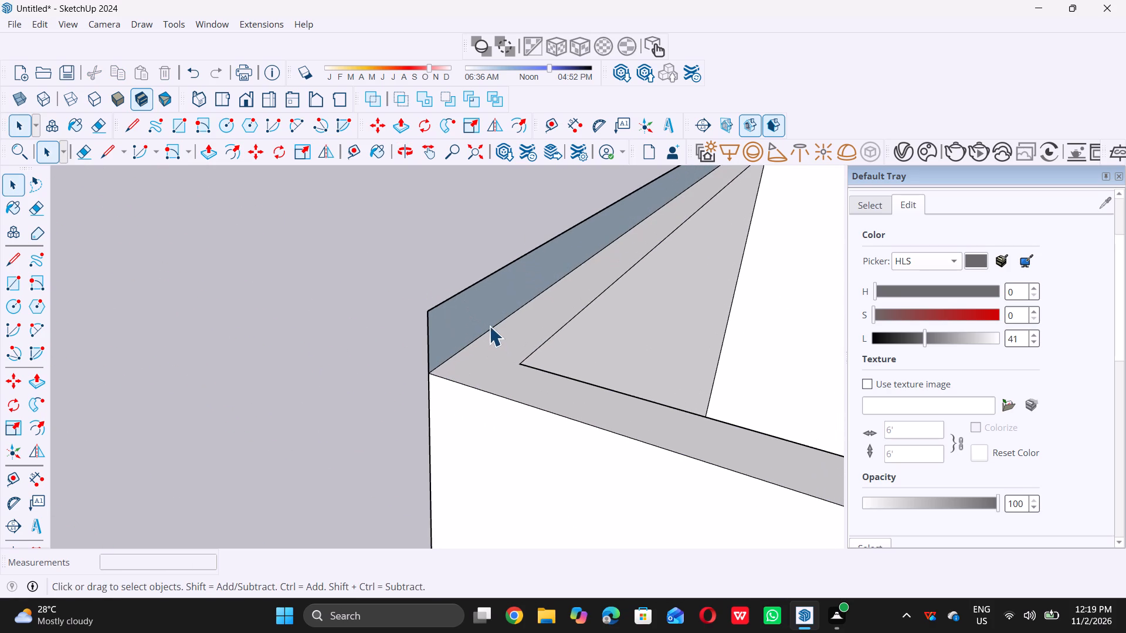
click(486, 319)
key(p)
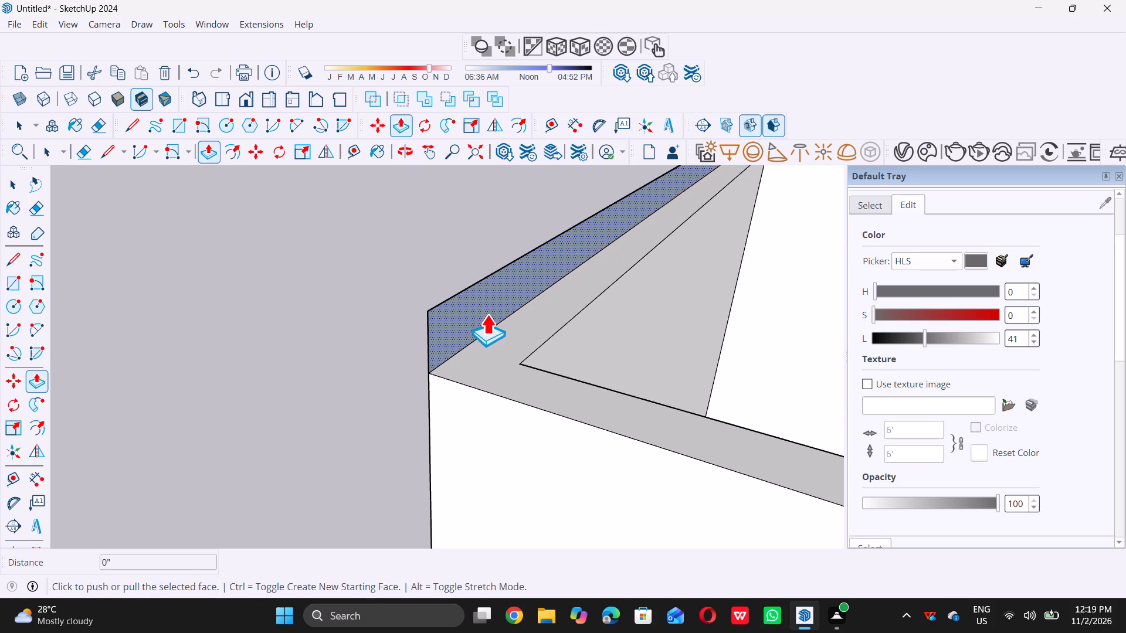
click(487, 314)
scroll(574, 329, down, 12)
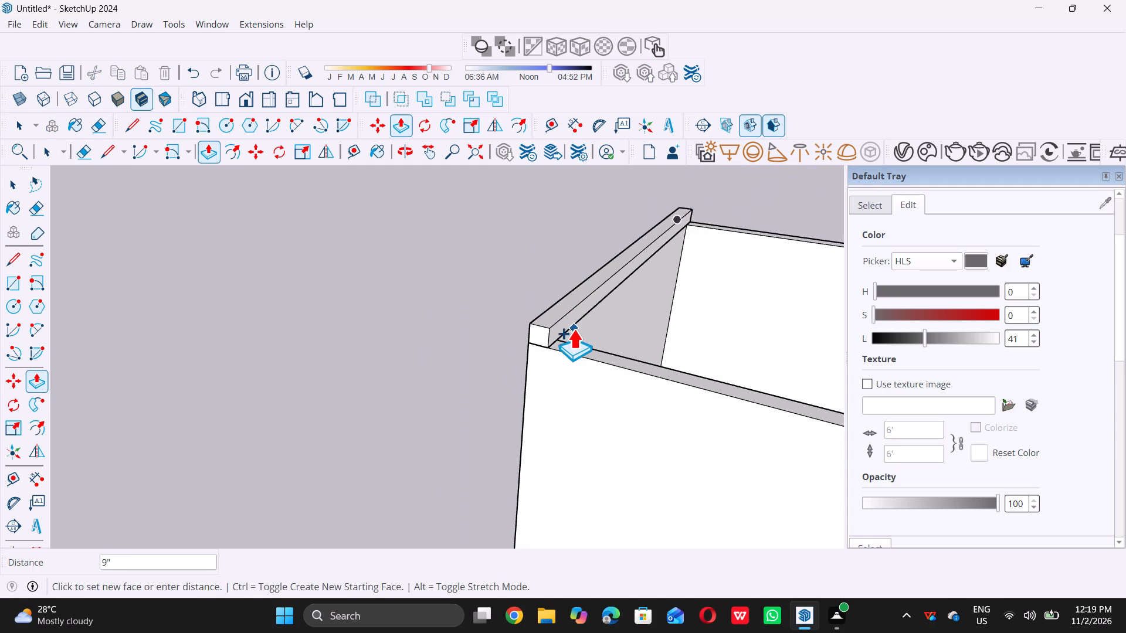
scroll(574, 329, down, 10)
scroll(737, 366, up, 10)
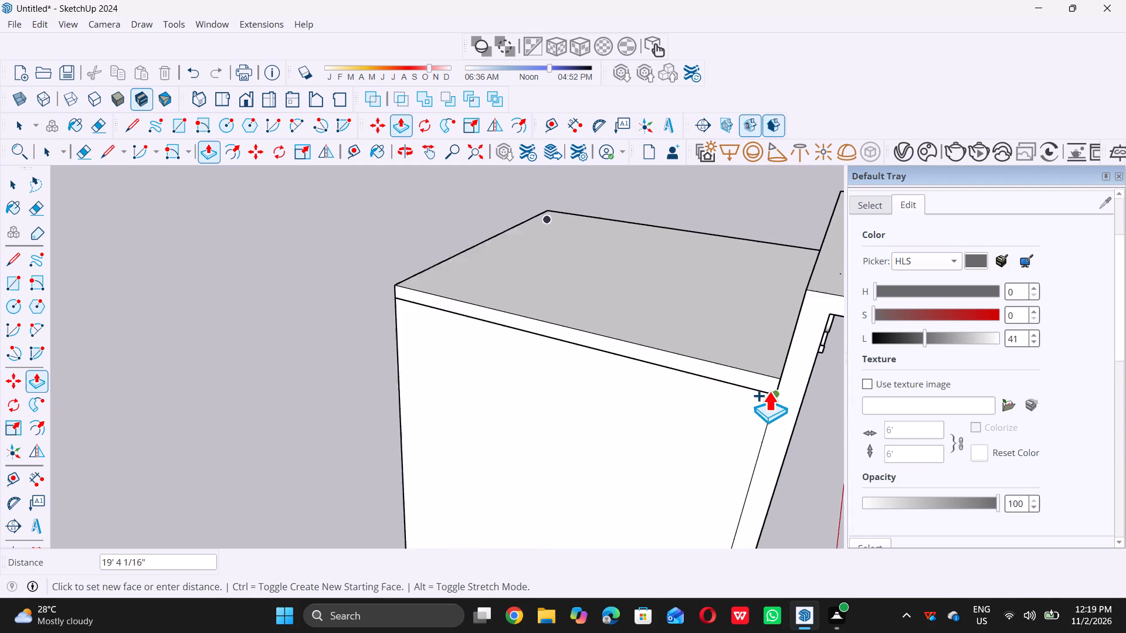
click(777, 397)
key(space)
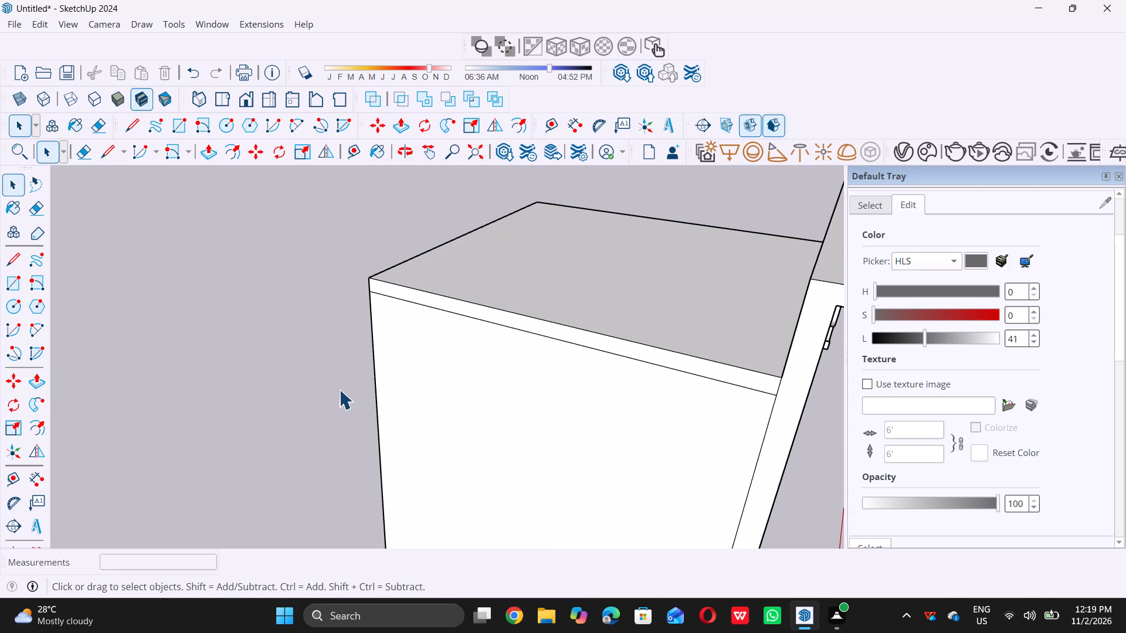
double_click(321, 353)
Examine the kiosk with its roof slab from the side and front.
scroll(327, 341, down, 18)
middle_drag(449, 394, 367, 333)
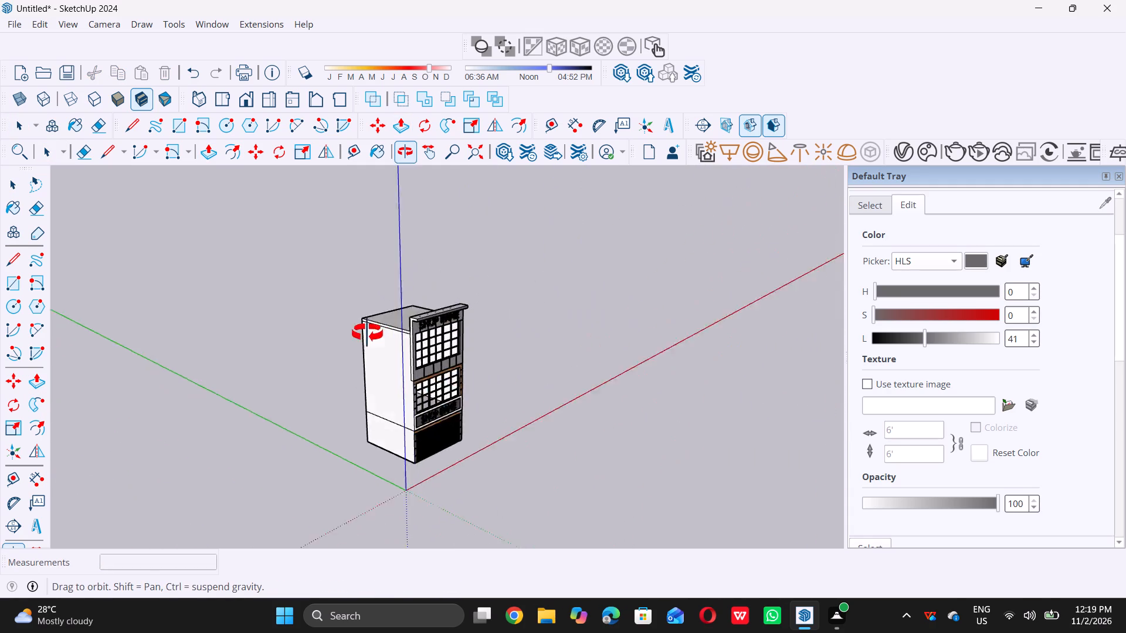
middle_drag(367, 333, 123, 321)
middle_click(123, 321)
middle_drag(282, 398, 351, 345)
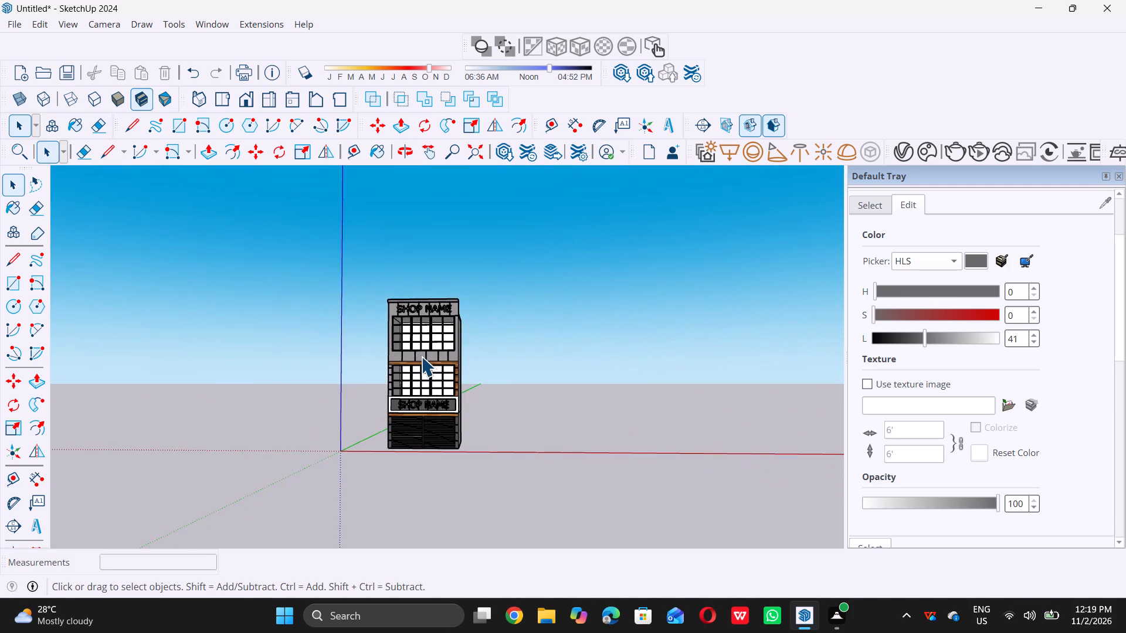
Examine the kiosk's full front facade, the foot of the shuttered ground-floor wall and its underside.
scroll(421, 356, up, 7)
scroll(447, 327, down, 7)
middle_drag(426, 363, 426, 333)
scroll(440, 342, up, 7)
scroll(431, 361, down, 7)
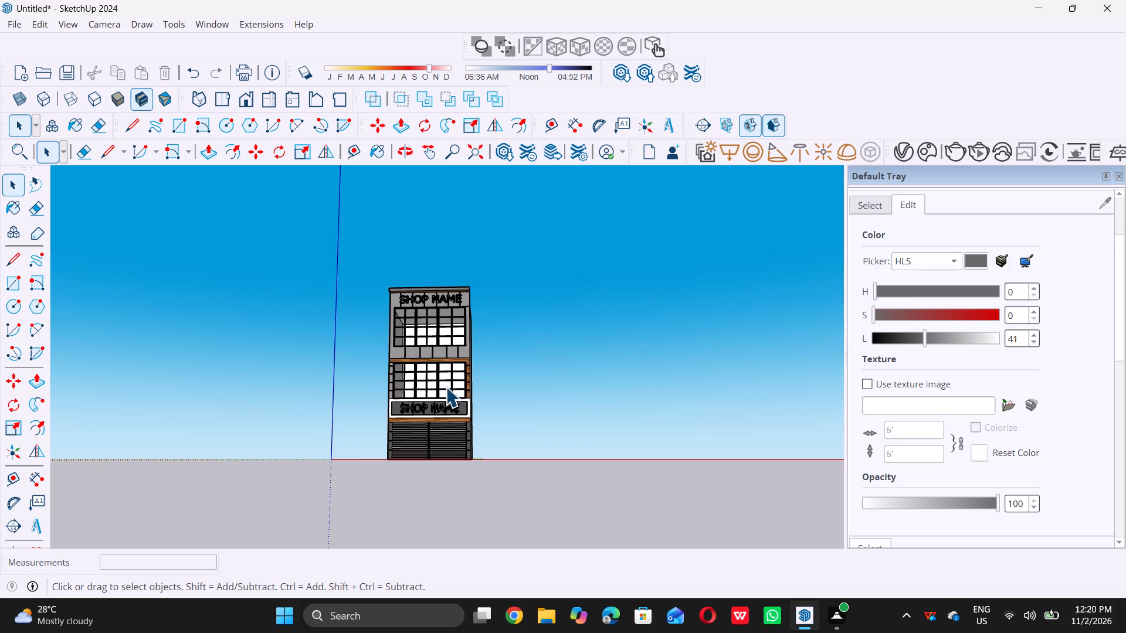
scroll(461, 440, down, 6)
middle_drag(392, 451, 418, 488)
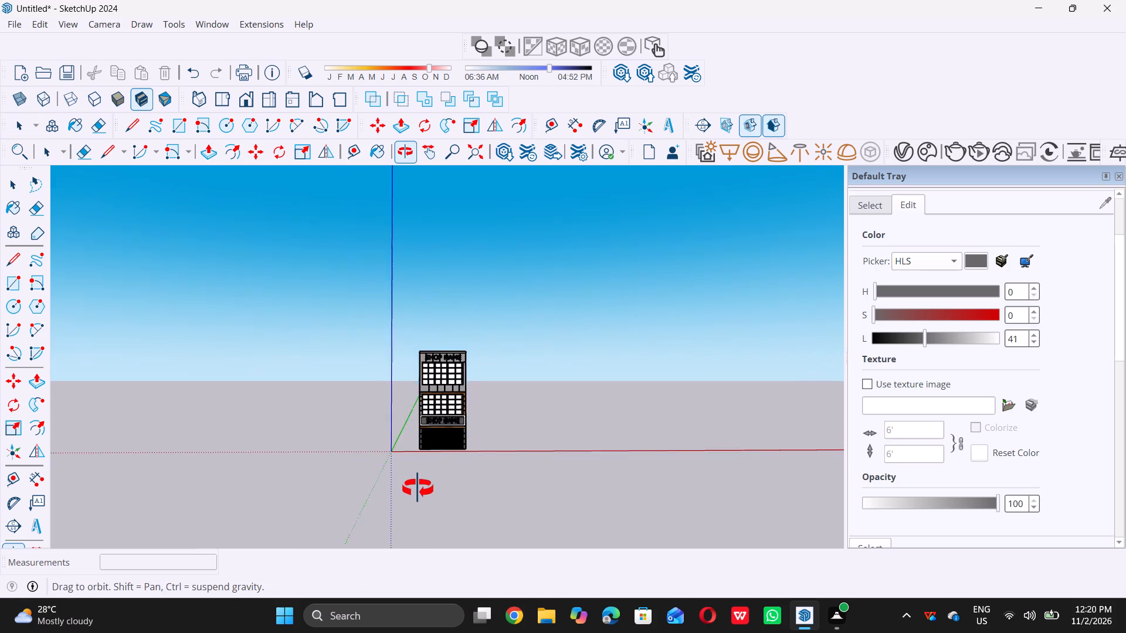
middle_drag(418, 488, 419, 494)
middle_click(419, 494)
scroll(433, 438, up, 19)
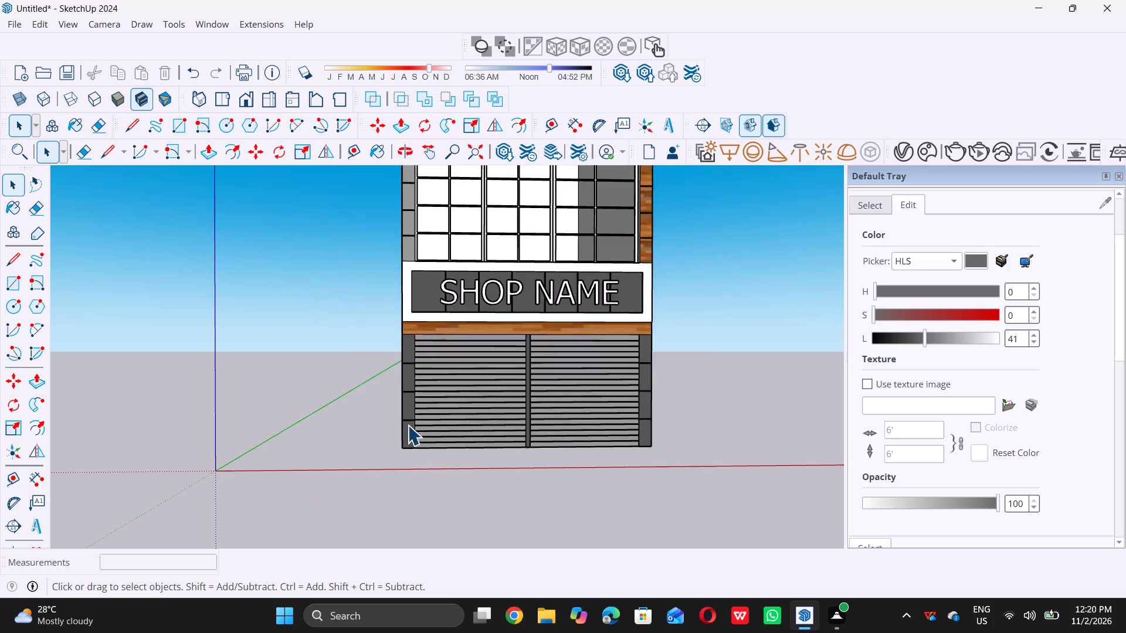
scroll(408, 425, up, 12)
middle_drag(392, 530, 409, 444)
scroll(409, 444, up, 1)
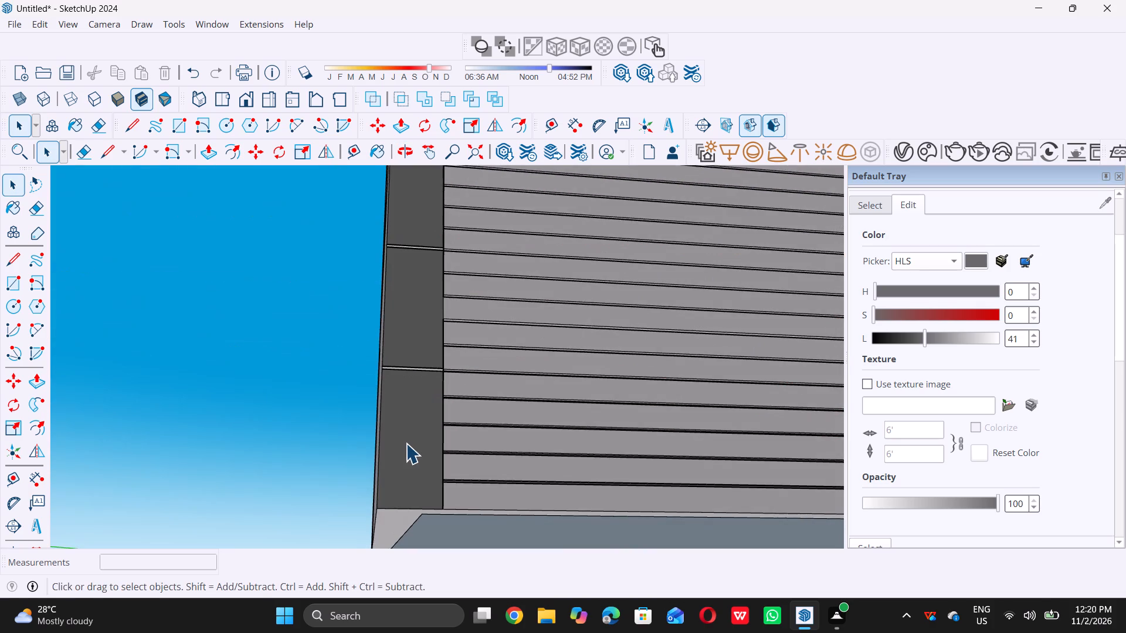
scroll(405, 444, down, 17)
middle_drag(415, 419, 413, 469)
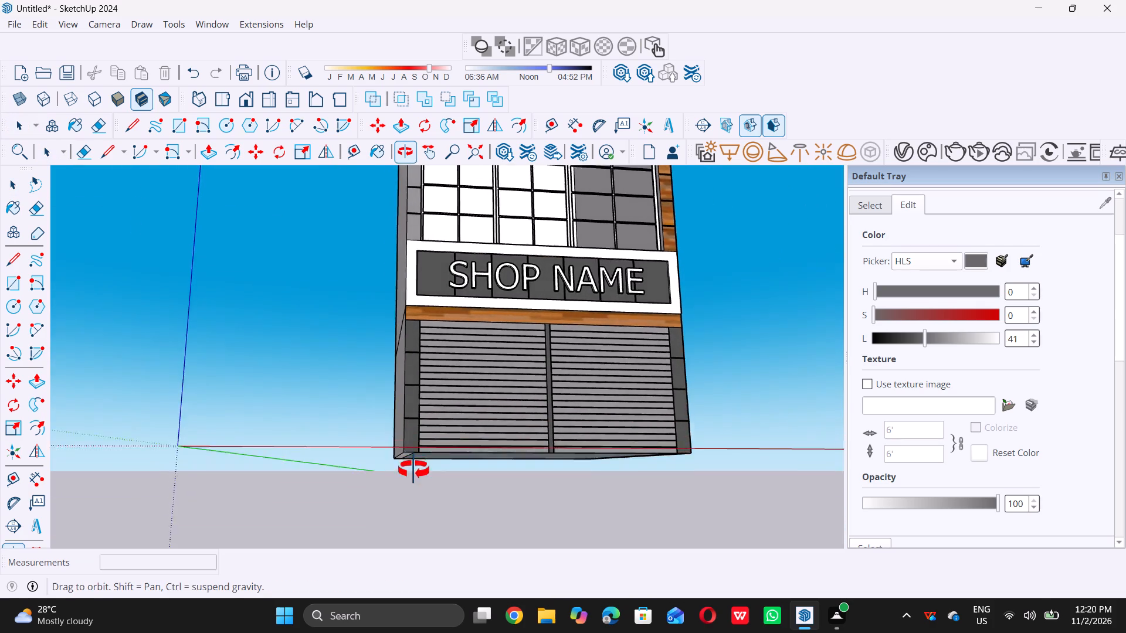
middle_drag(413, 469, 396, 498)
Draw a 1' vertical line down from the front wall's bottom outer corner, on the side nearest the origin.
scroll(385, 462, up, 11)
scroll(448, 451, up, 5)
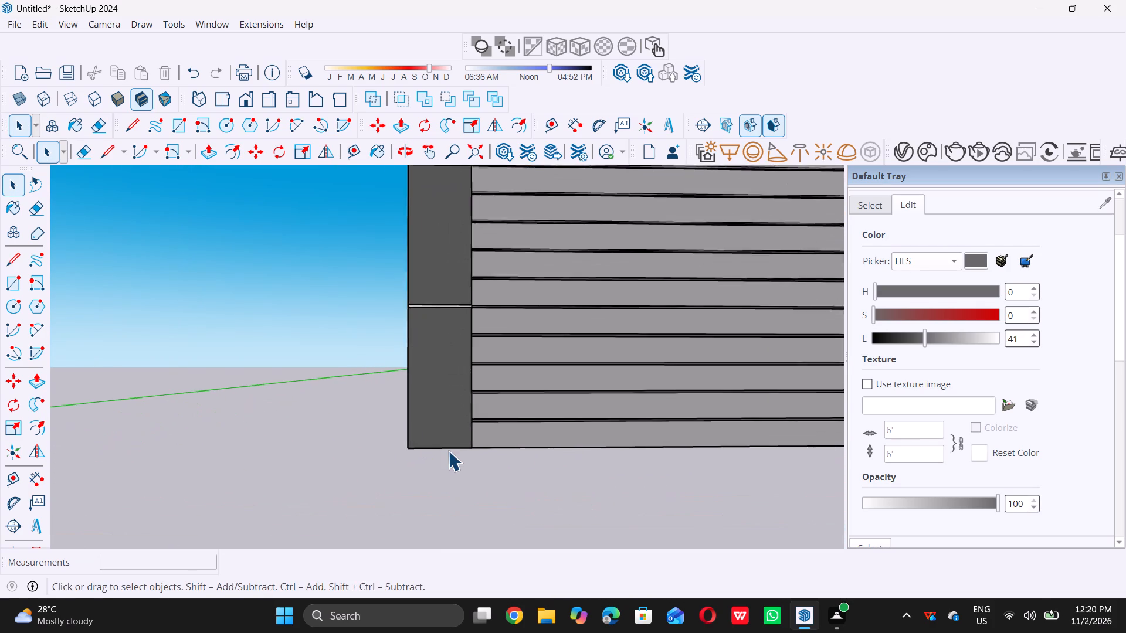
key(l)
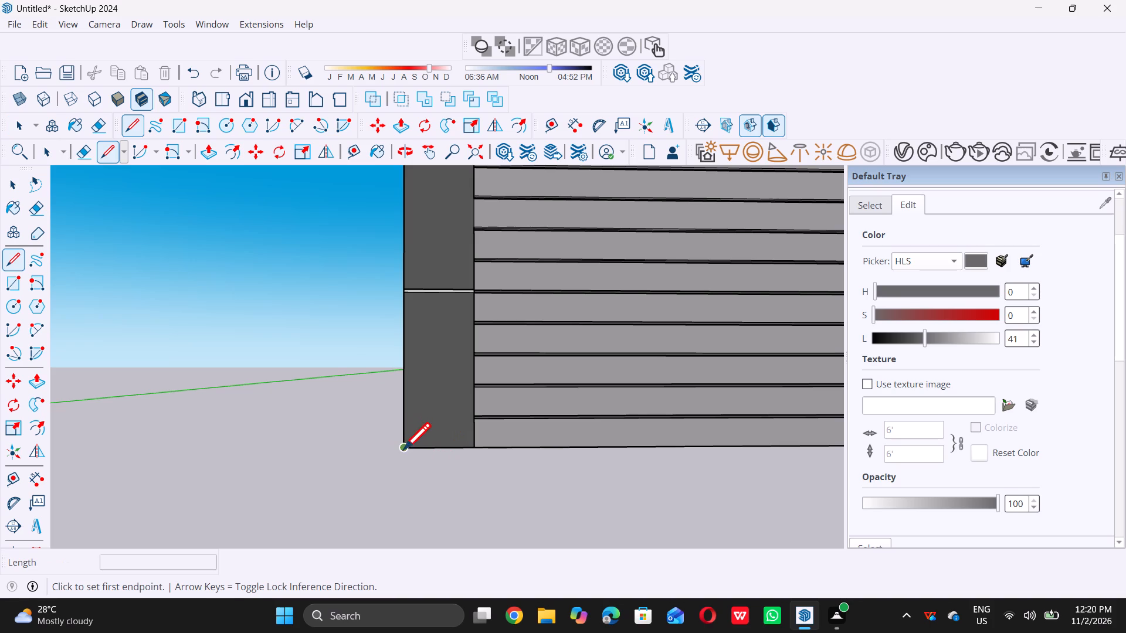
double_click(405, 450)
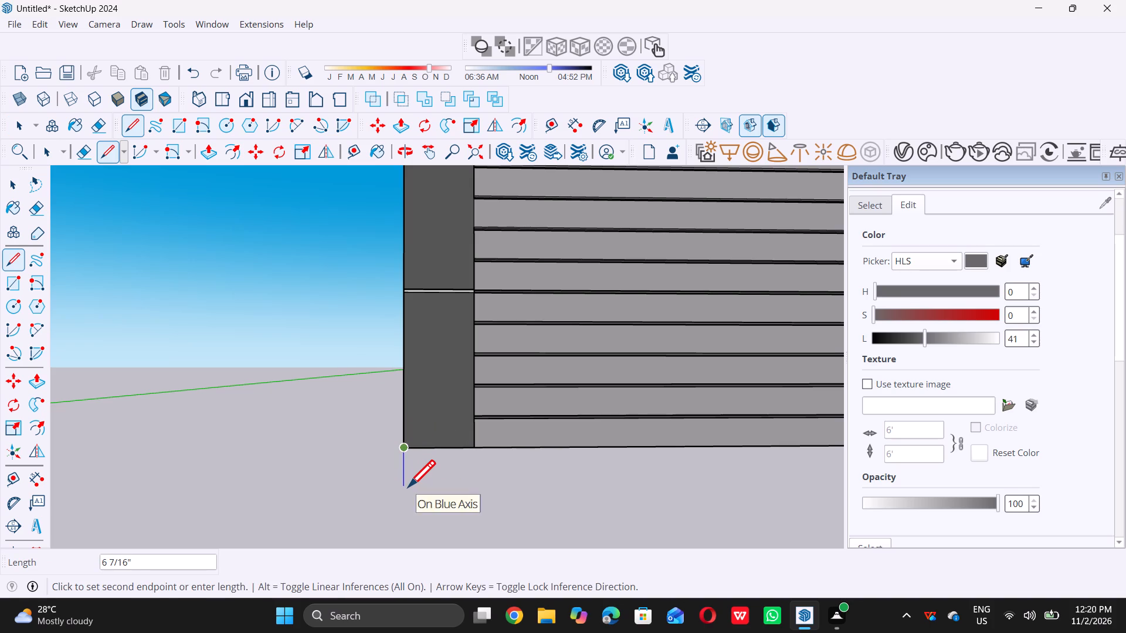
key(1)
key(apostrophe)
key(Return)
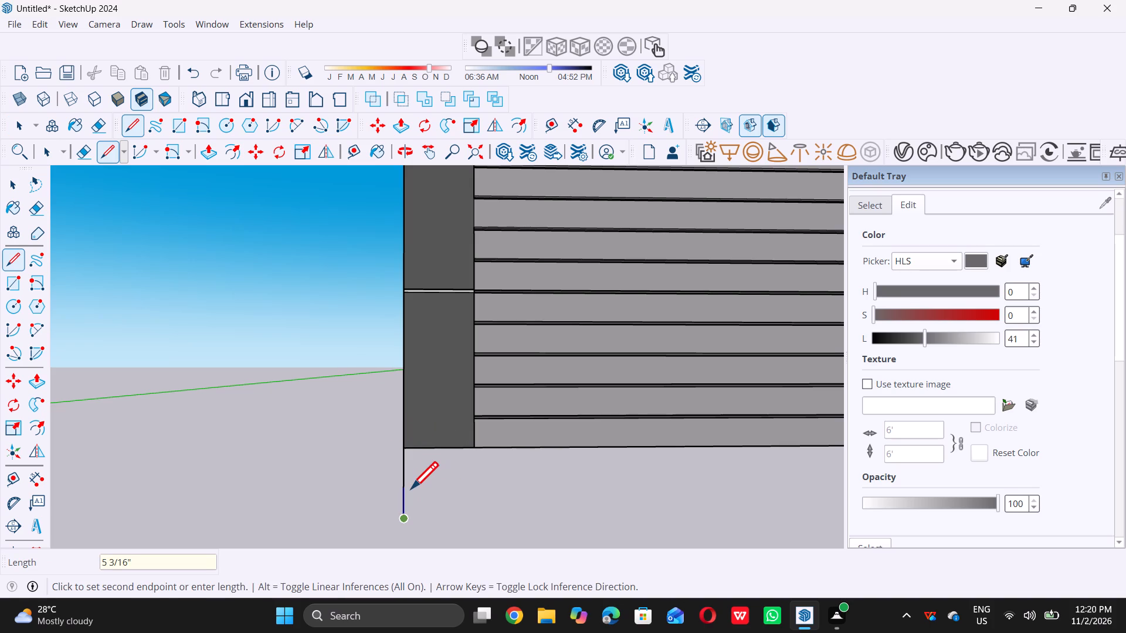
Continue the line about 20' along the red axis beneath the front wall and up to its other bottom corner.
scroll(412, 461, down, 9)
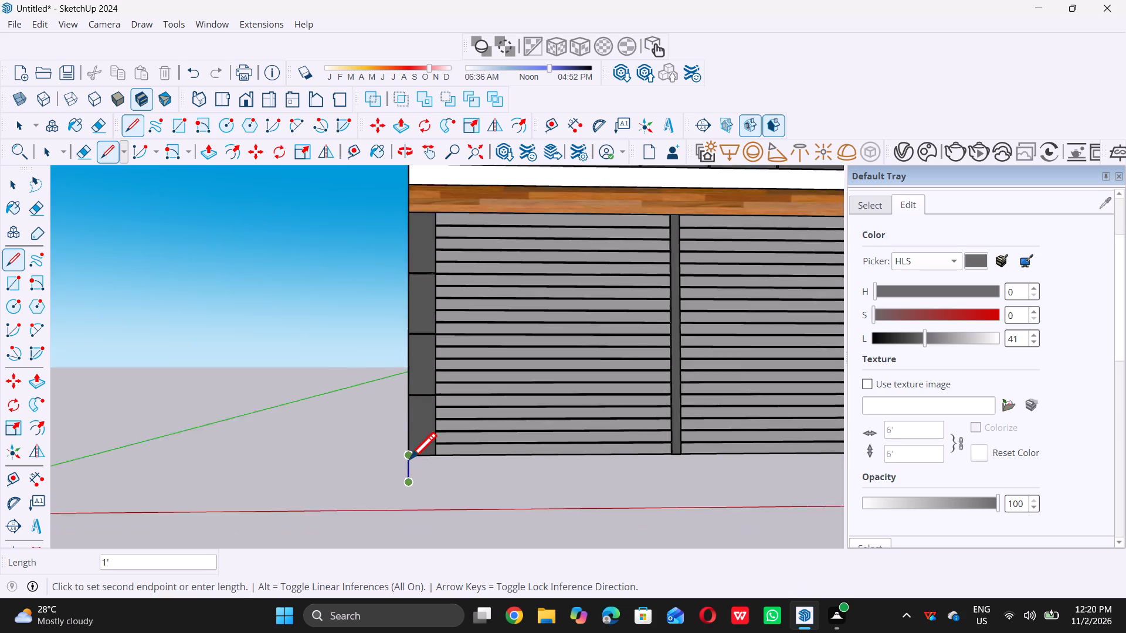
scroll(409, 459, down, 11)
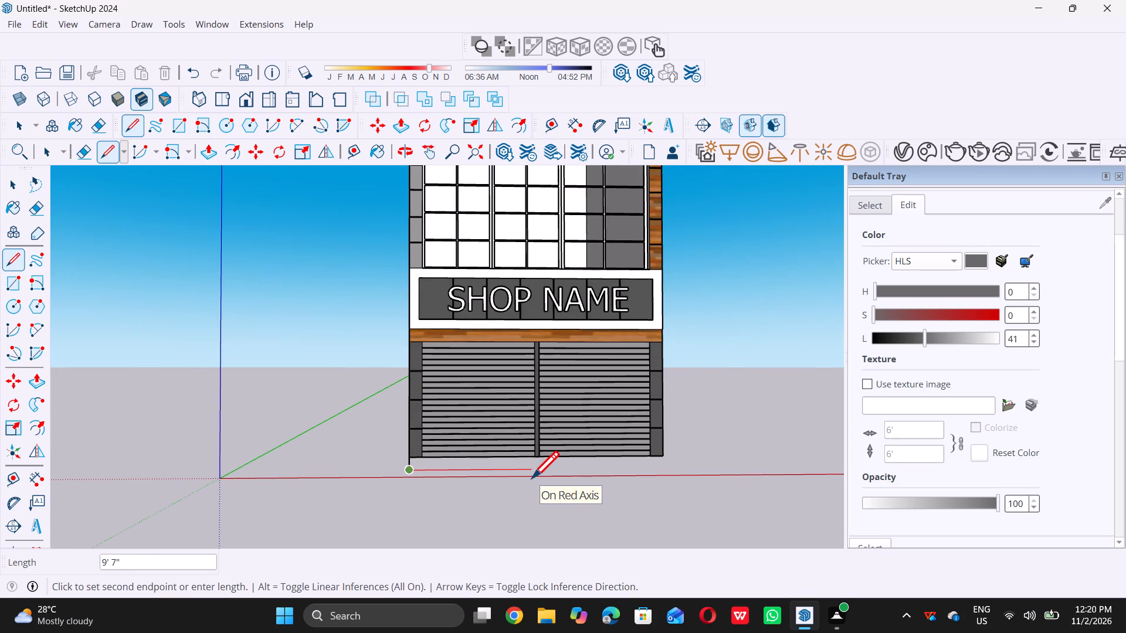
scroll(532, 478, down, 2)
scroll(633, 472, up, 17)
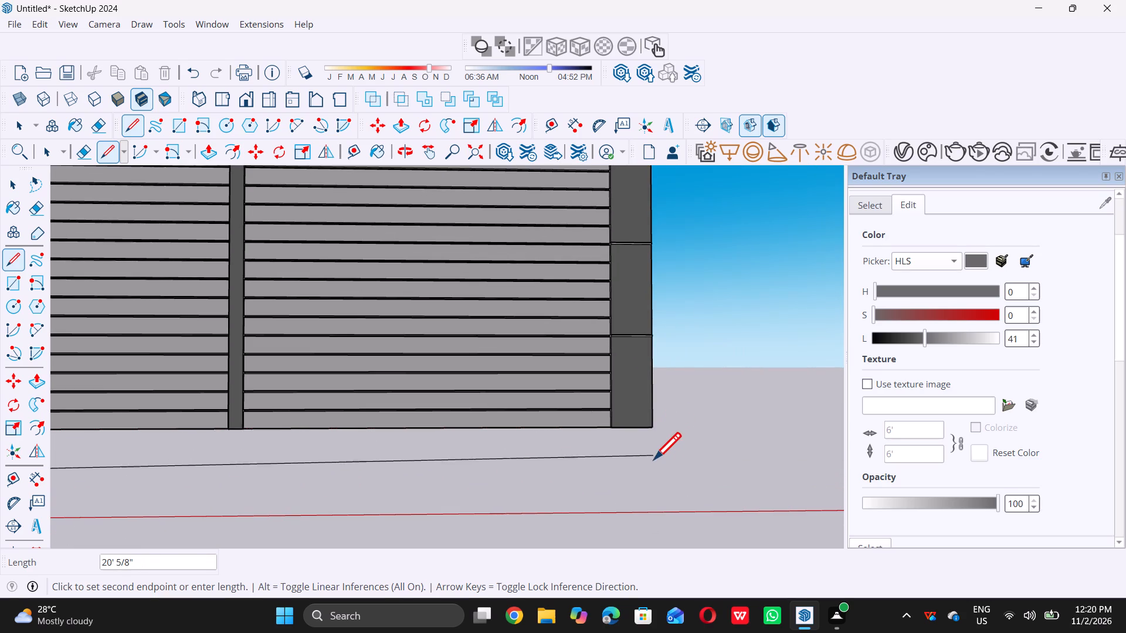
double_click(653, 465)
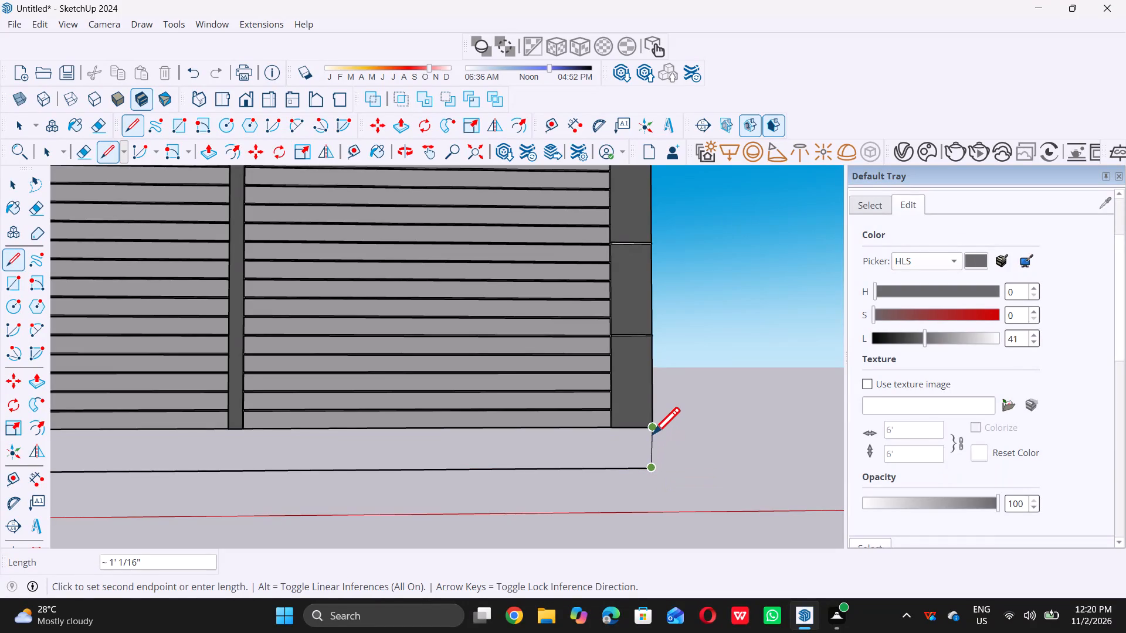
triple_click(653, 432)
key(space)
scroll(654, 435, down, 14)
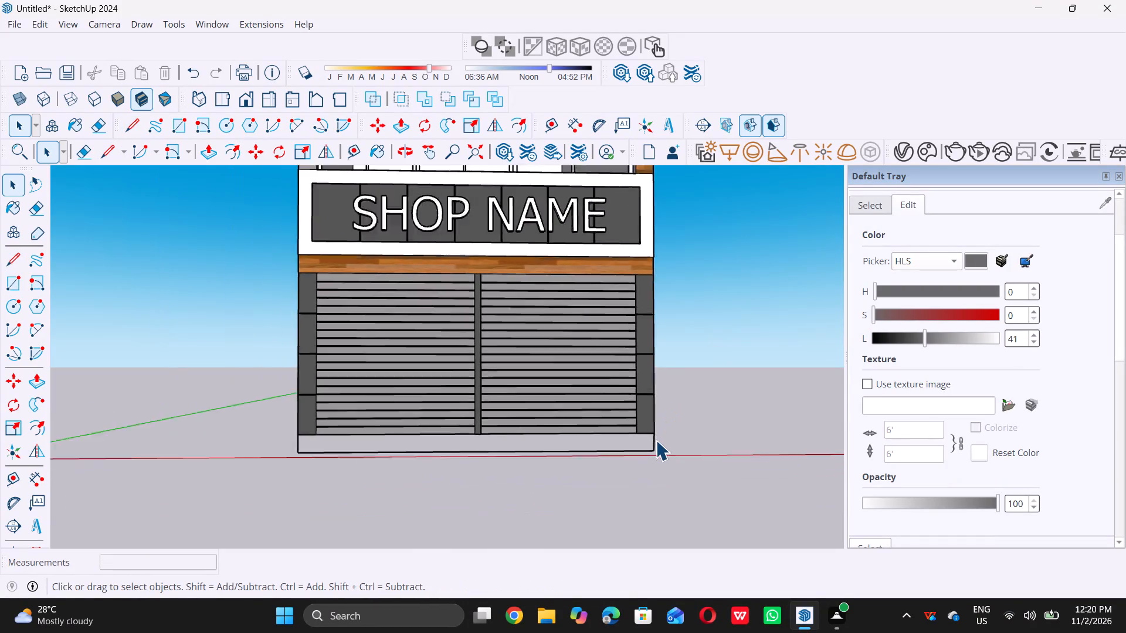
scroll(656, 440, down, 2)
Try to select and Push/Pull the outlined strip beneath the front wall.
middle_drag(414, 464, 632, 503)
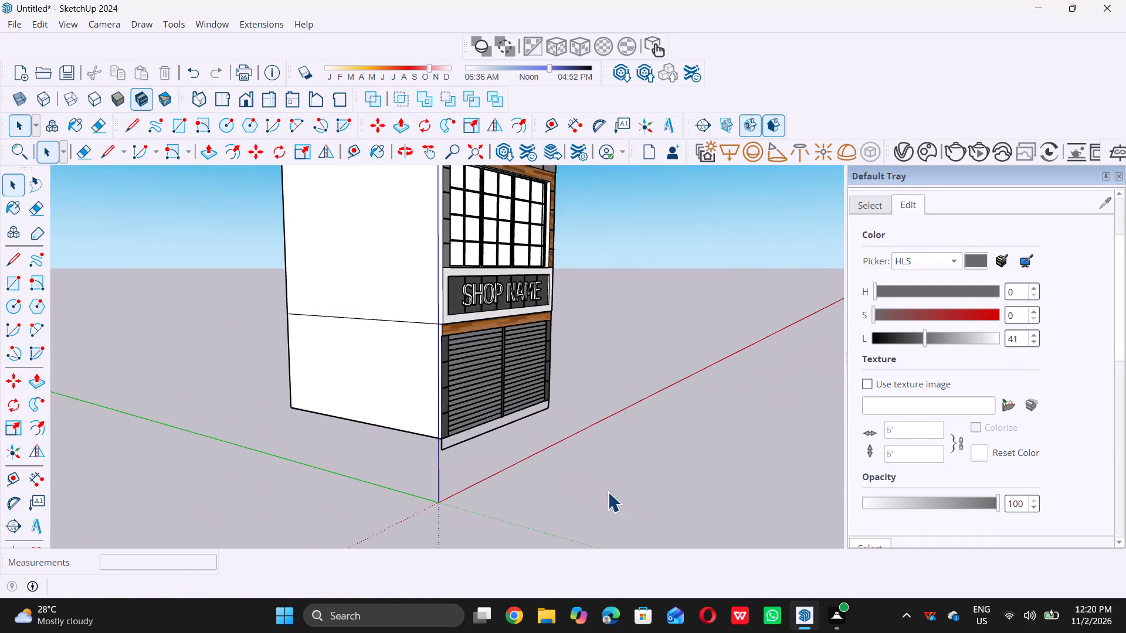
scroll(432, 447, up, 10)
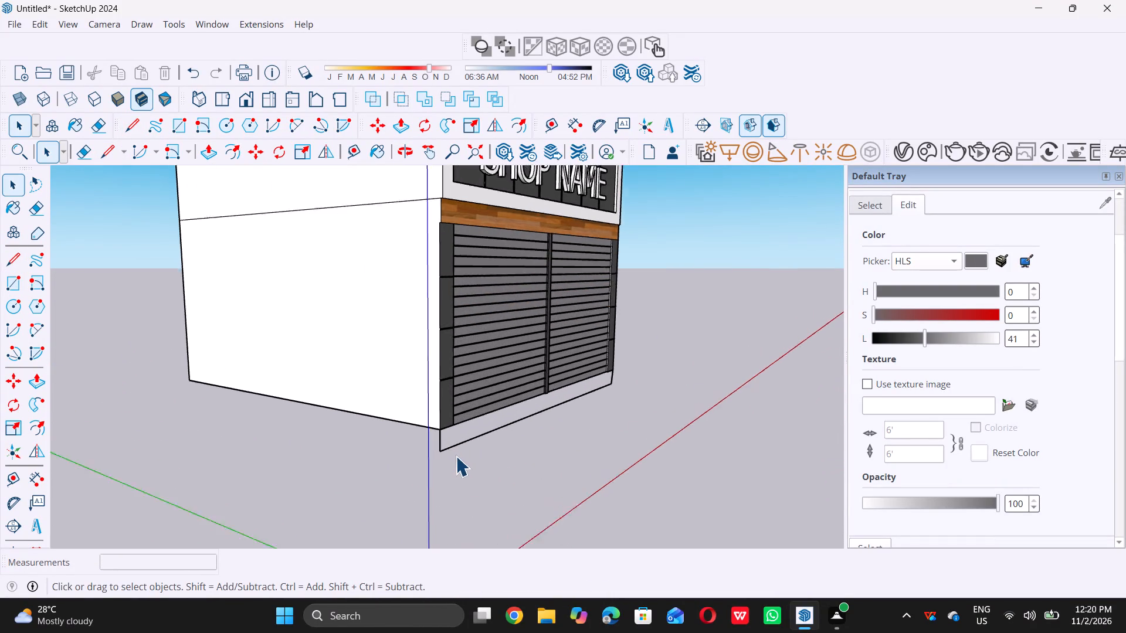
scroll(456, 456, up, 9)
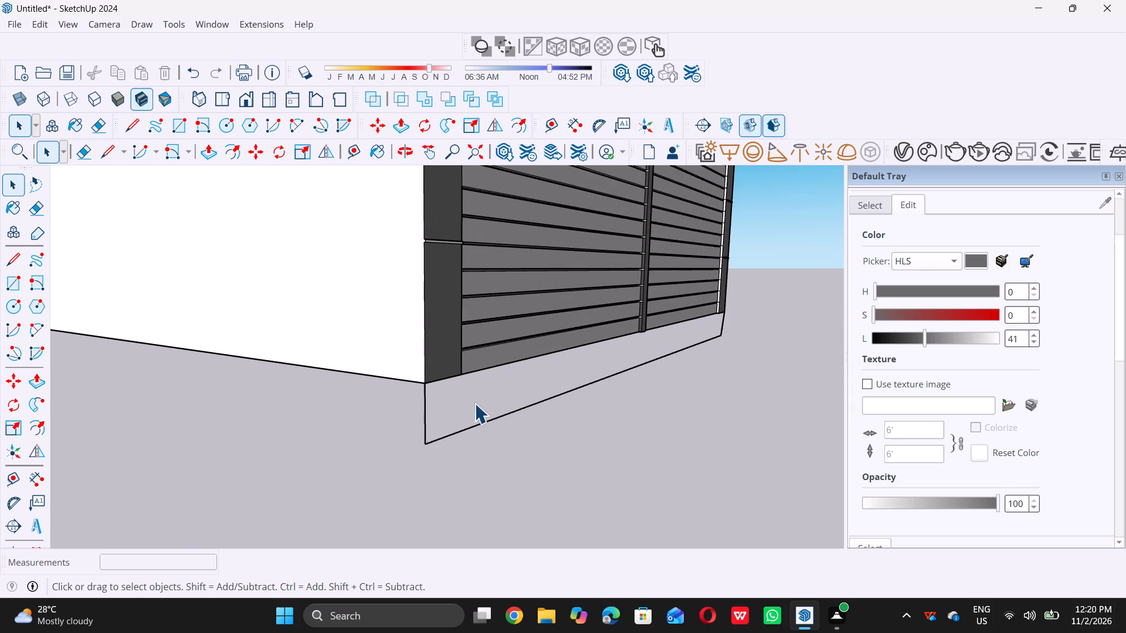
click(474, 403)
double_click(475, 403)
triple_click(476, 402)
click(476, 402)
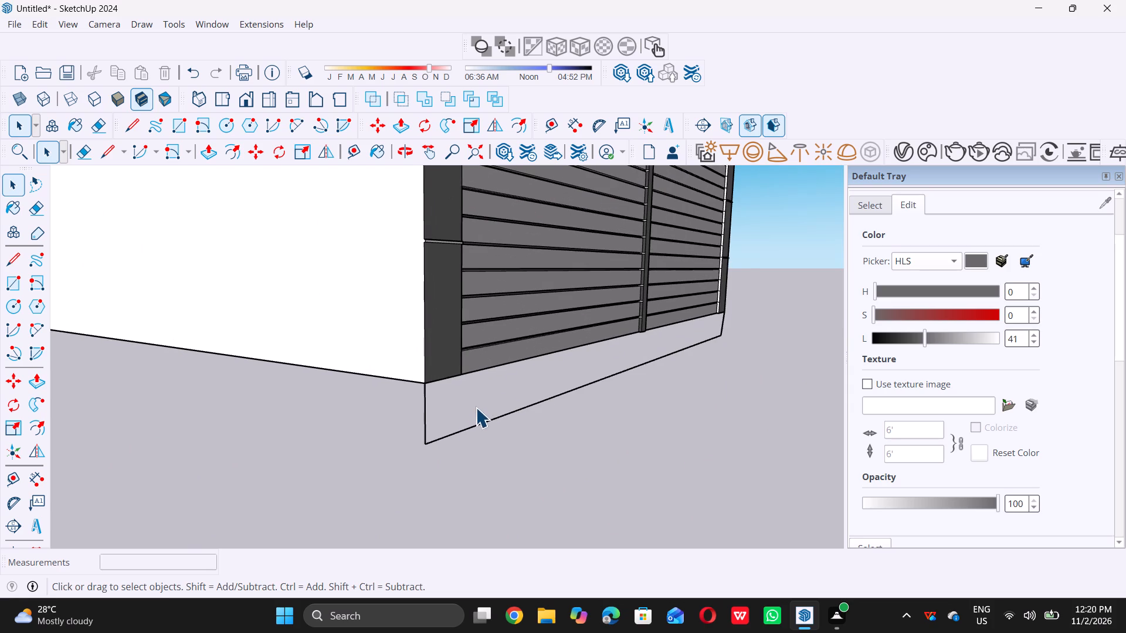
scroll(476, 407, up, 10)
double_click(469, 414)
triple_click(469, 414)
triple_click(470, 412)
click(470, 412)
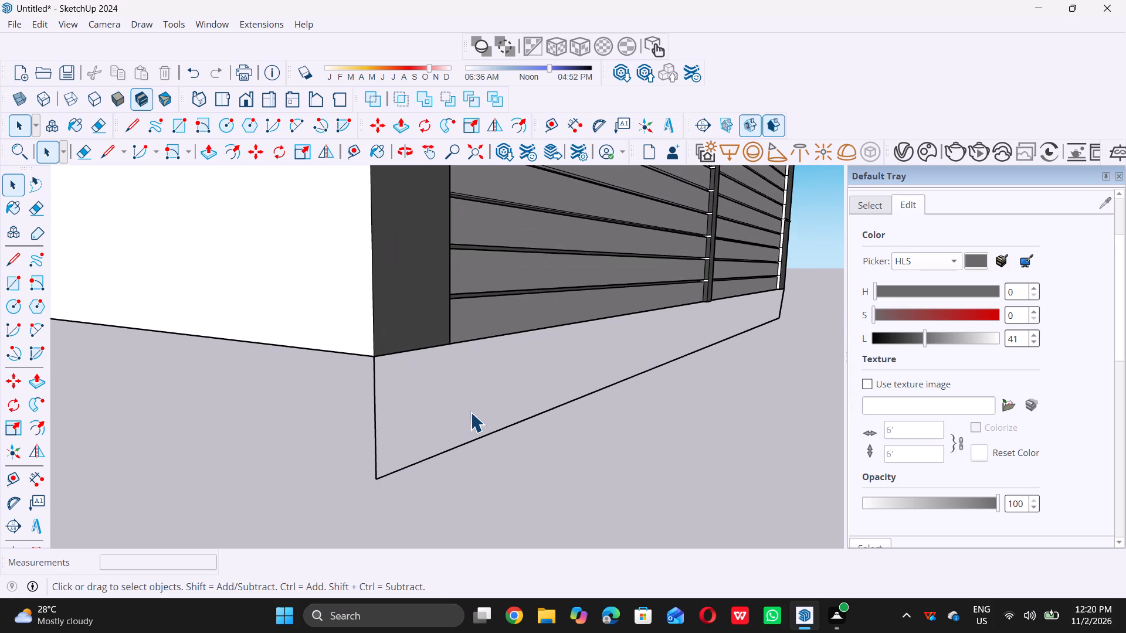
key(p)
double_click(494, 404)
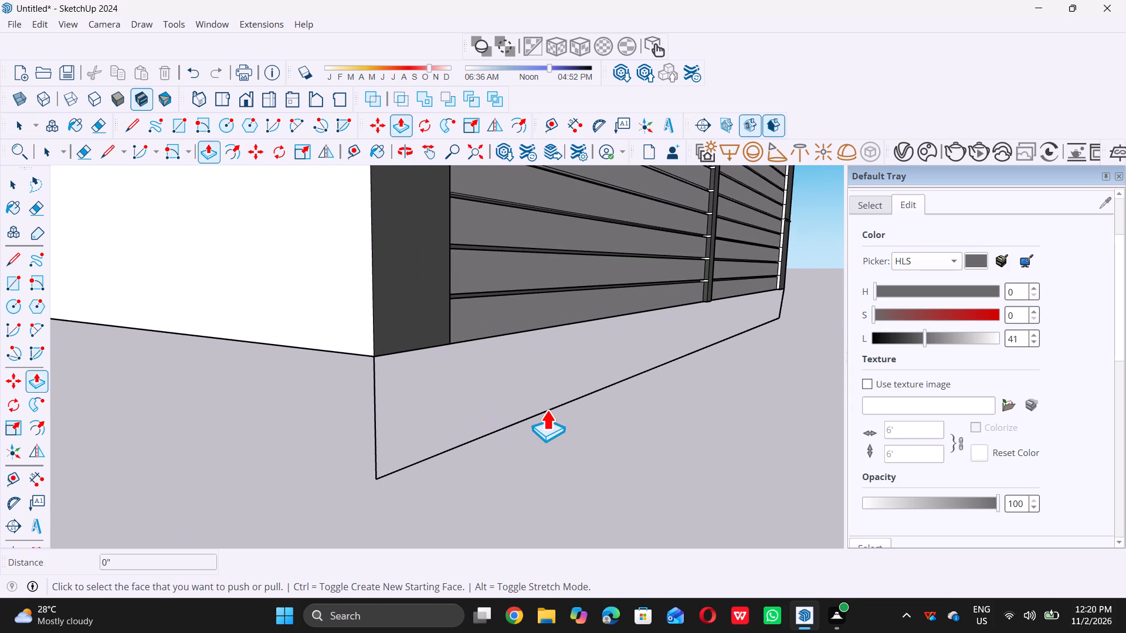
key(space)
Draw a 20' by 1' rectangle over the strip outline beneath the front wall to give it a face.
middle_drag(379, 443, 505, 404)
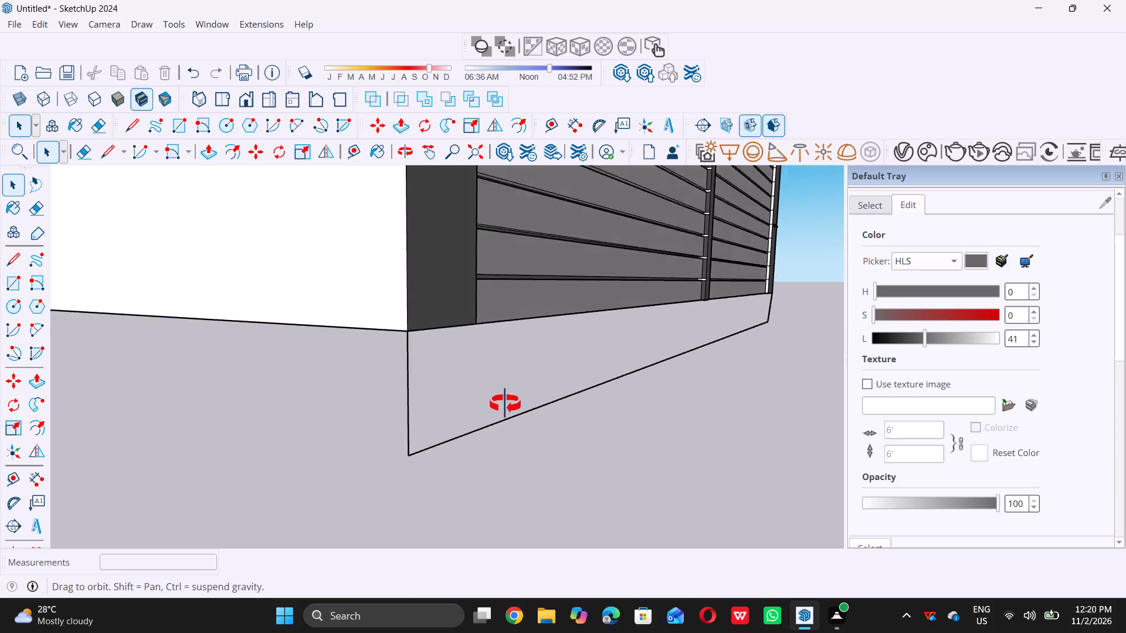
middle_drag(505, 404, 287, 423)
scroll(286, 424, up, 1)
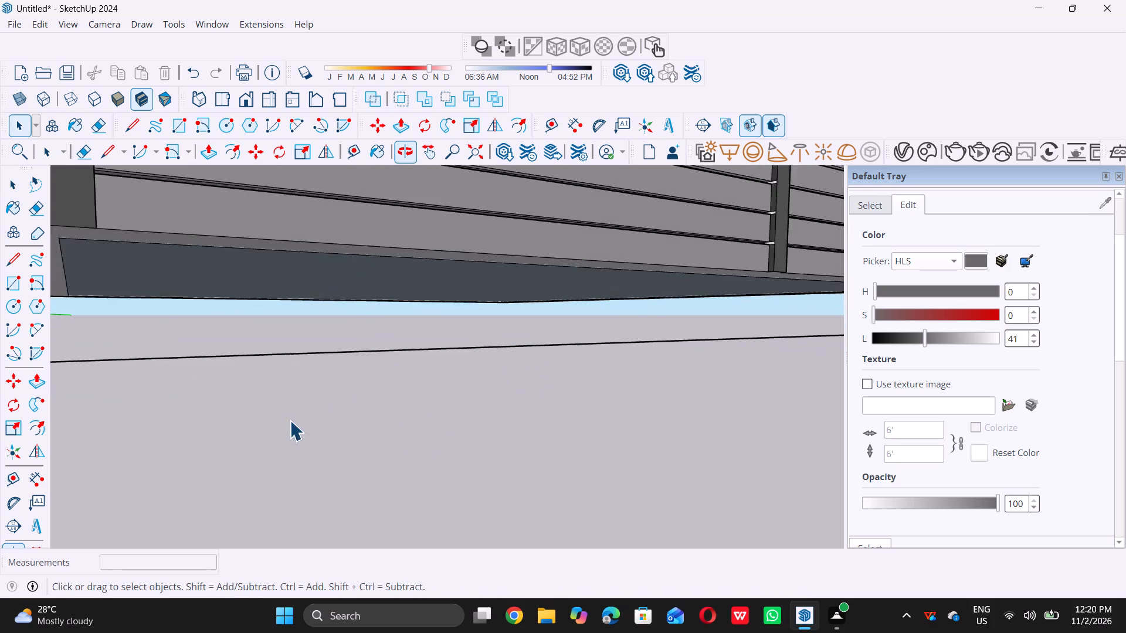
scroll(331, 418, down, 5)
key(r)
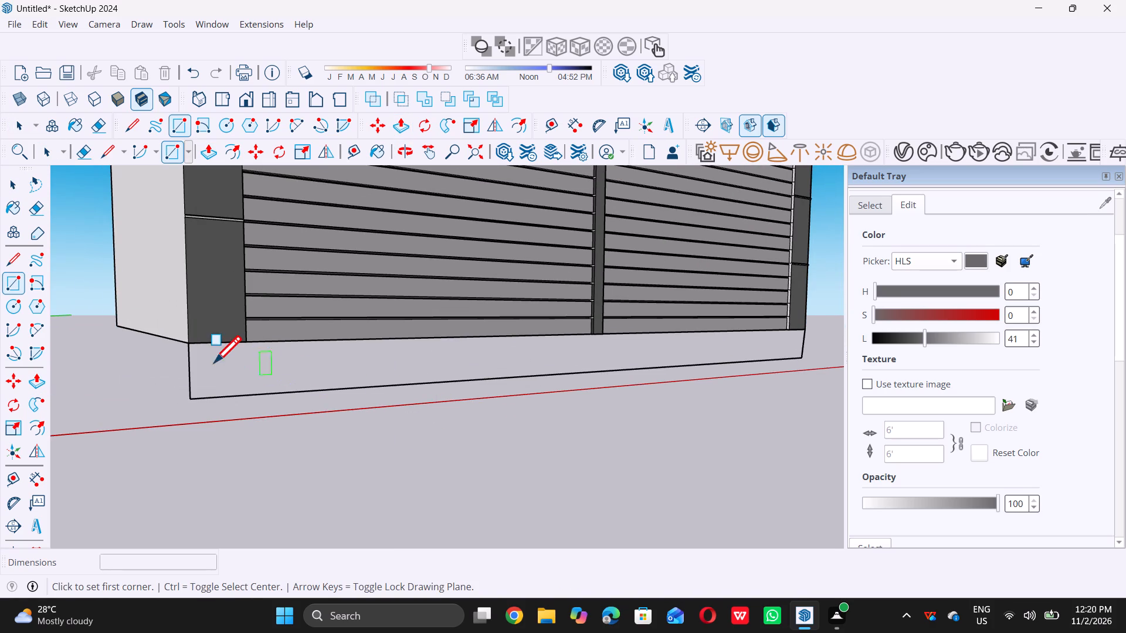
click(189, 343)
scroll(189, 350, down, 4)
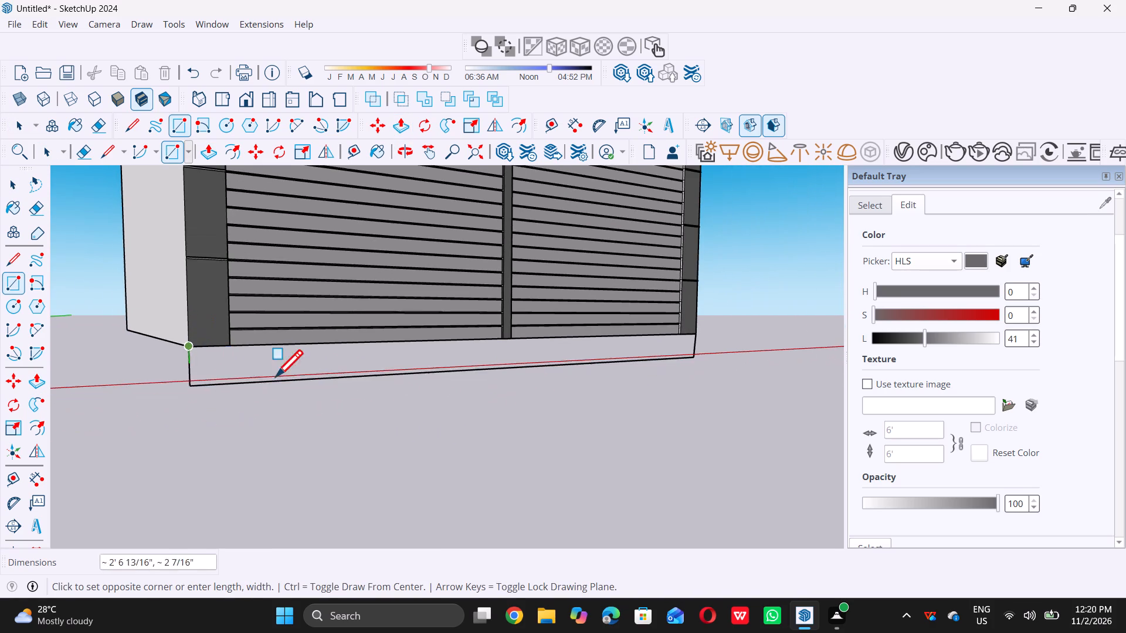
scroll(692, 353, up, 6)
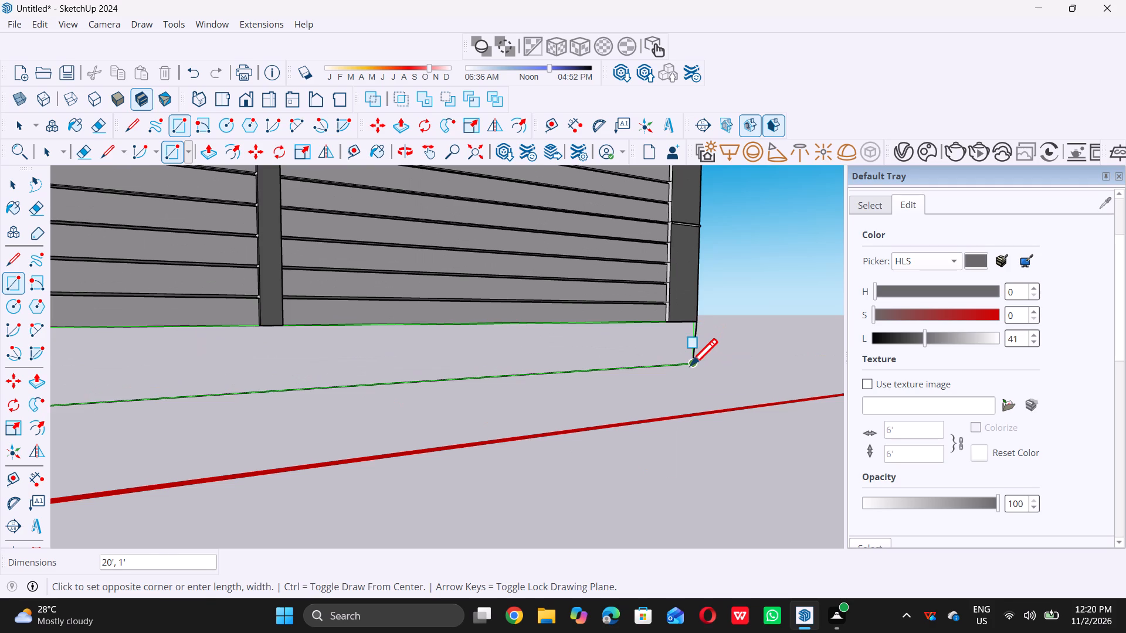
double_click(690, 365)
key(space)
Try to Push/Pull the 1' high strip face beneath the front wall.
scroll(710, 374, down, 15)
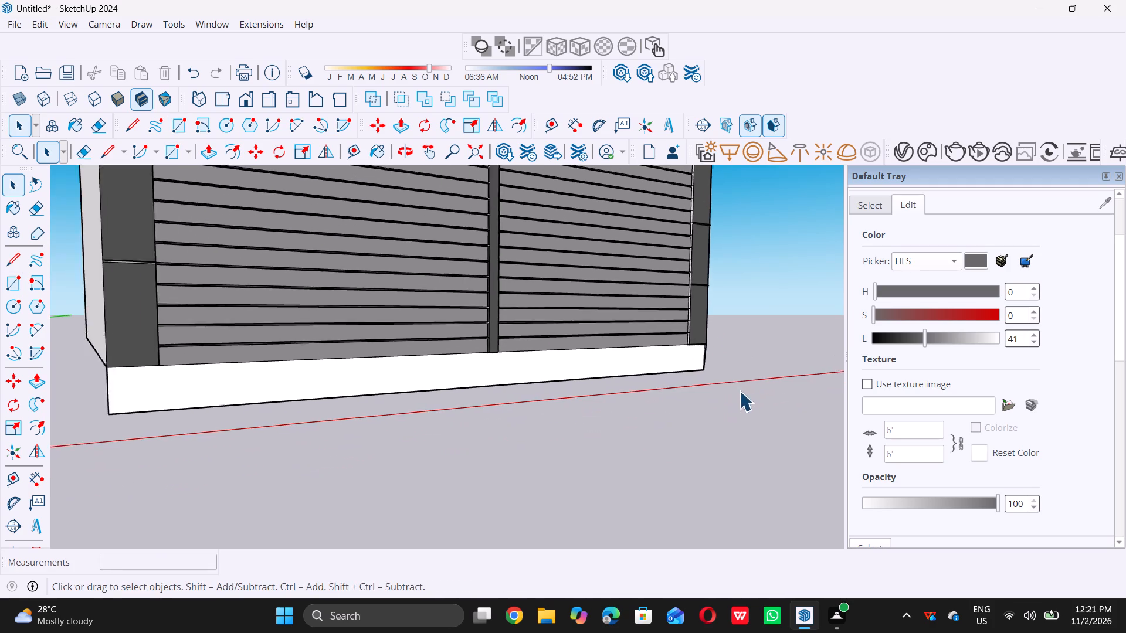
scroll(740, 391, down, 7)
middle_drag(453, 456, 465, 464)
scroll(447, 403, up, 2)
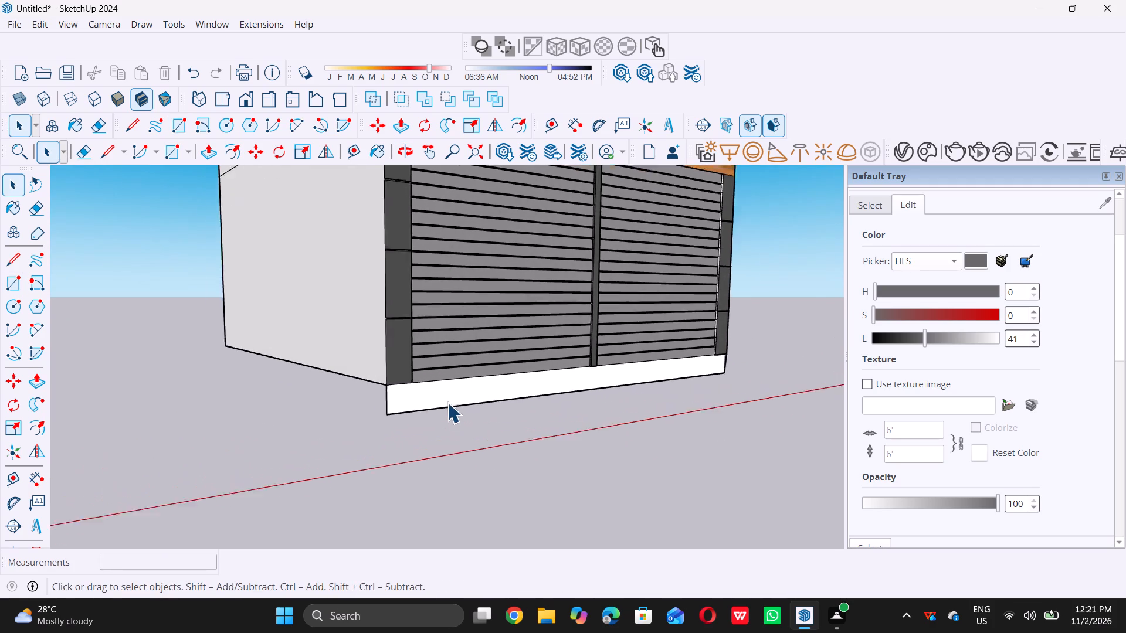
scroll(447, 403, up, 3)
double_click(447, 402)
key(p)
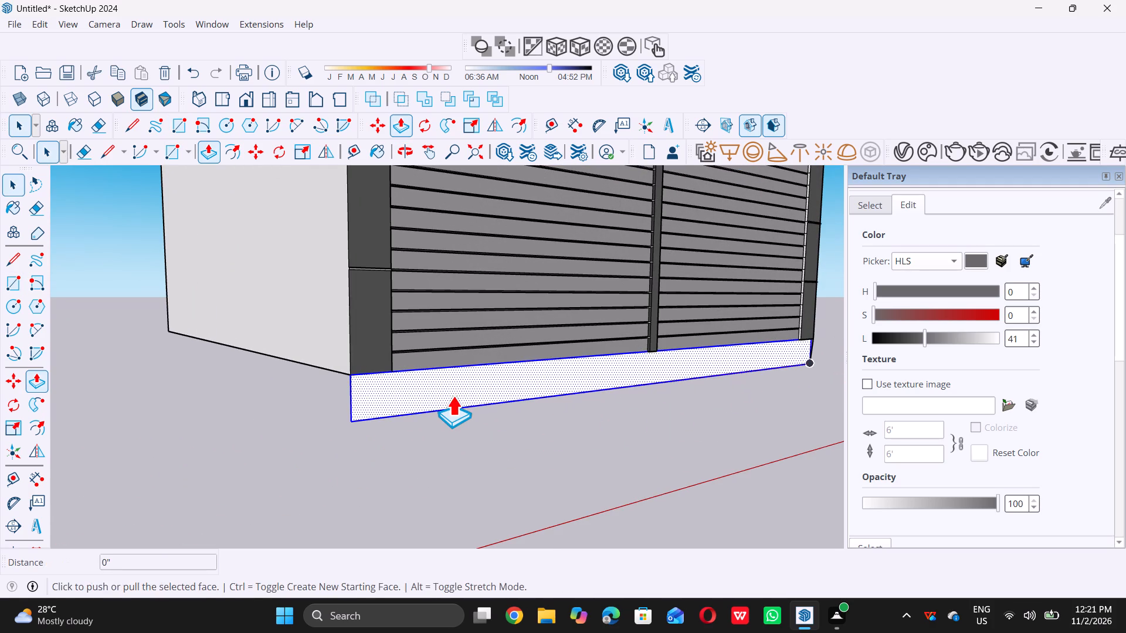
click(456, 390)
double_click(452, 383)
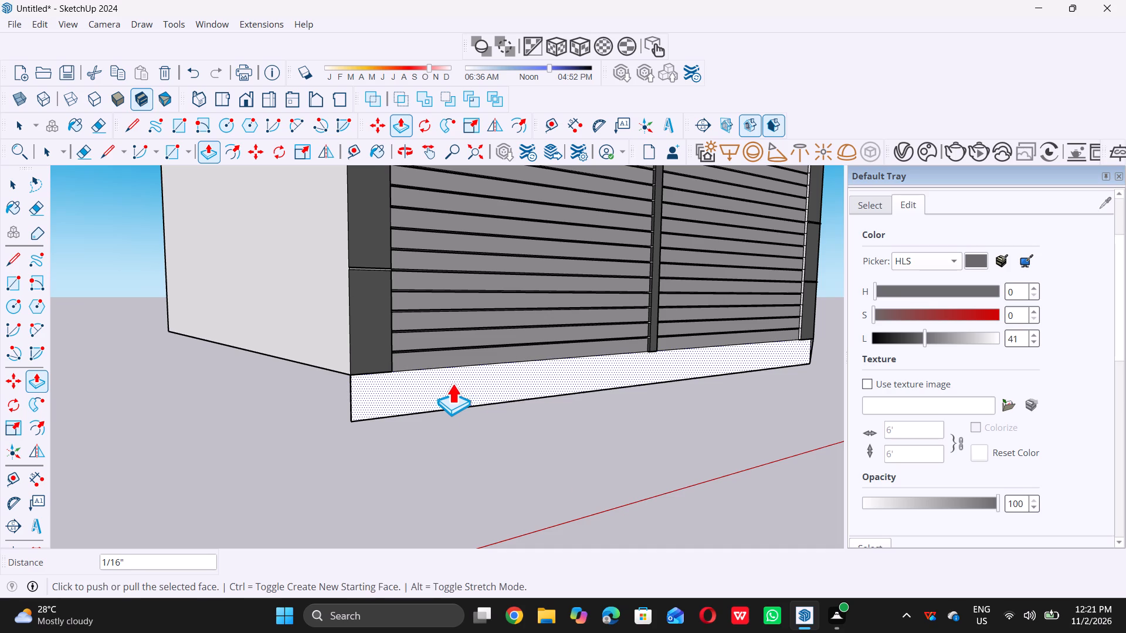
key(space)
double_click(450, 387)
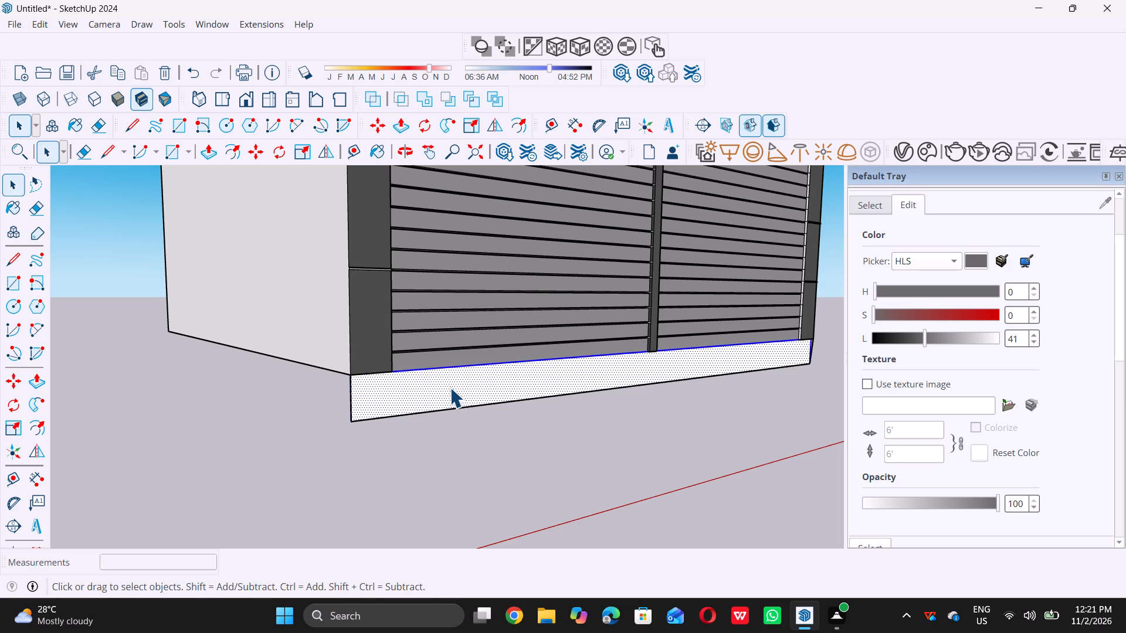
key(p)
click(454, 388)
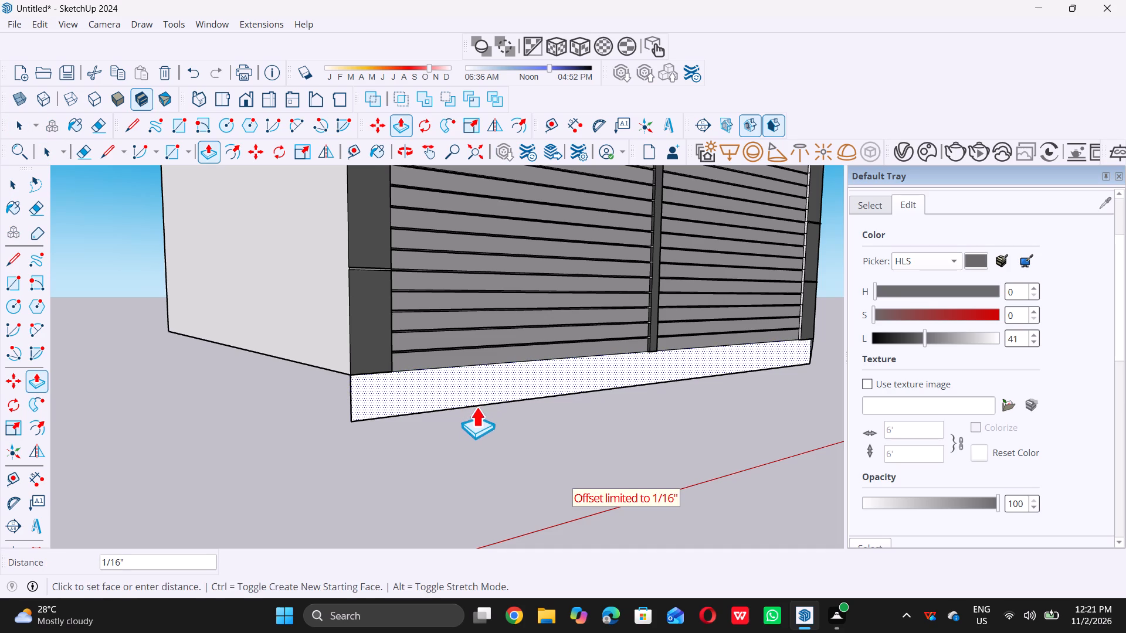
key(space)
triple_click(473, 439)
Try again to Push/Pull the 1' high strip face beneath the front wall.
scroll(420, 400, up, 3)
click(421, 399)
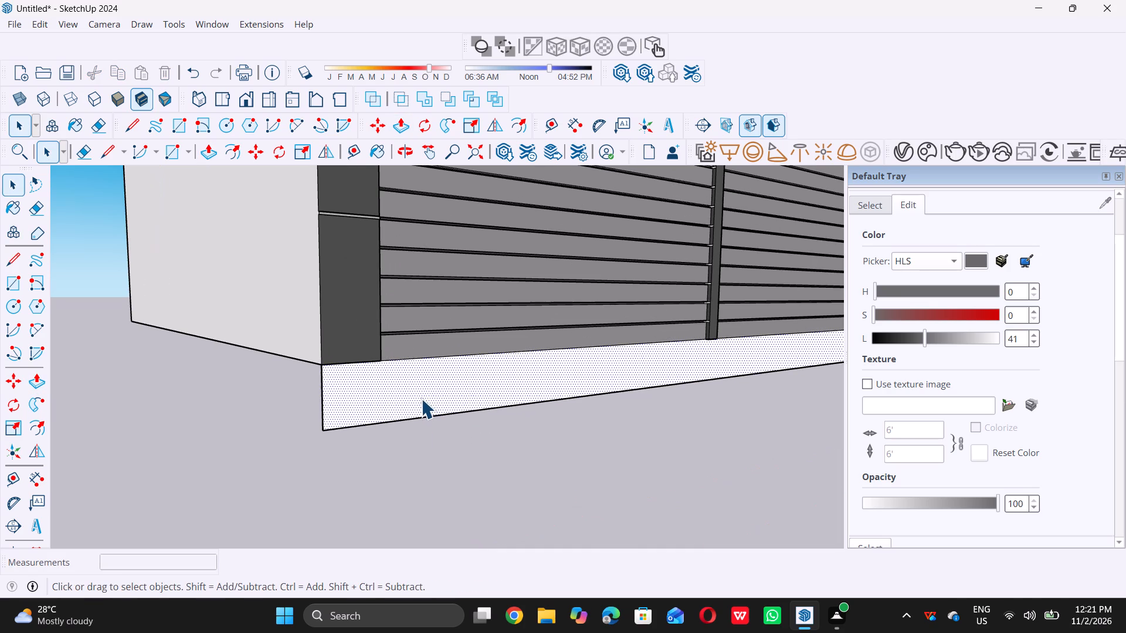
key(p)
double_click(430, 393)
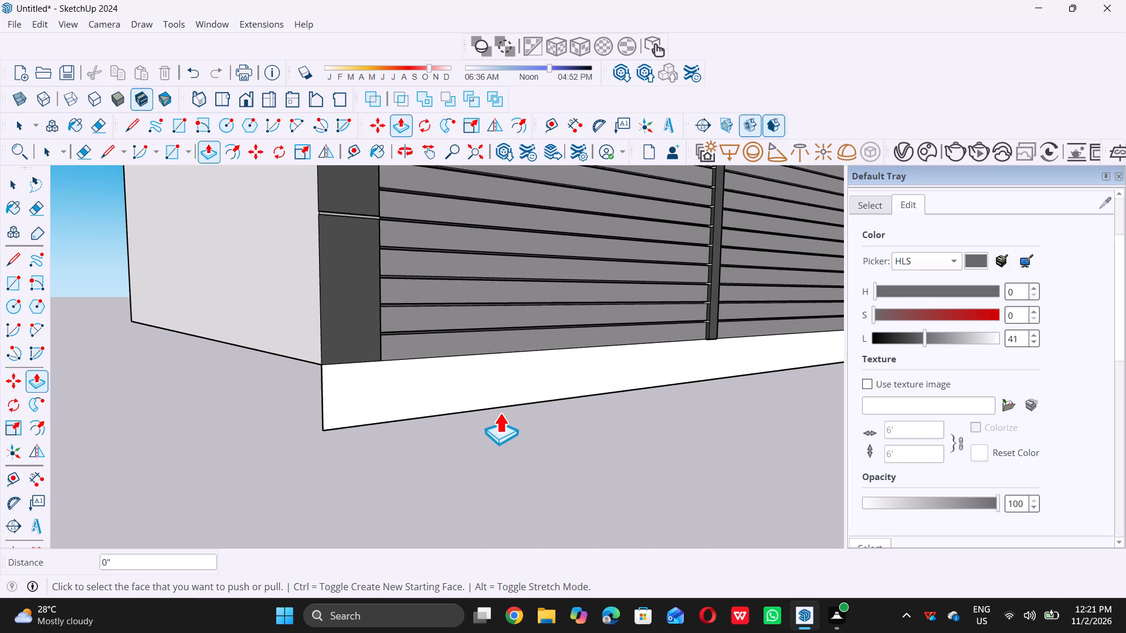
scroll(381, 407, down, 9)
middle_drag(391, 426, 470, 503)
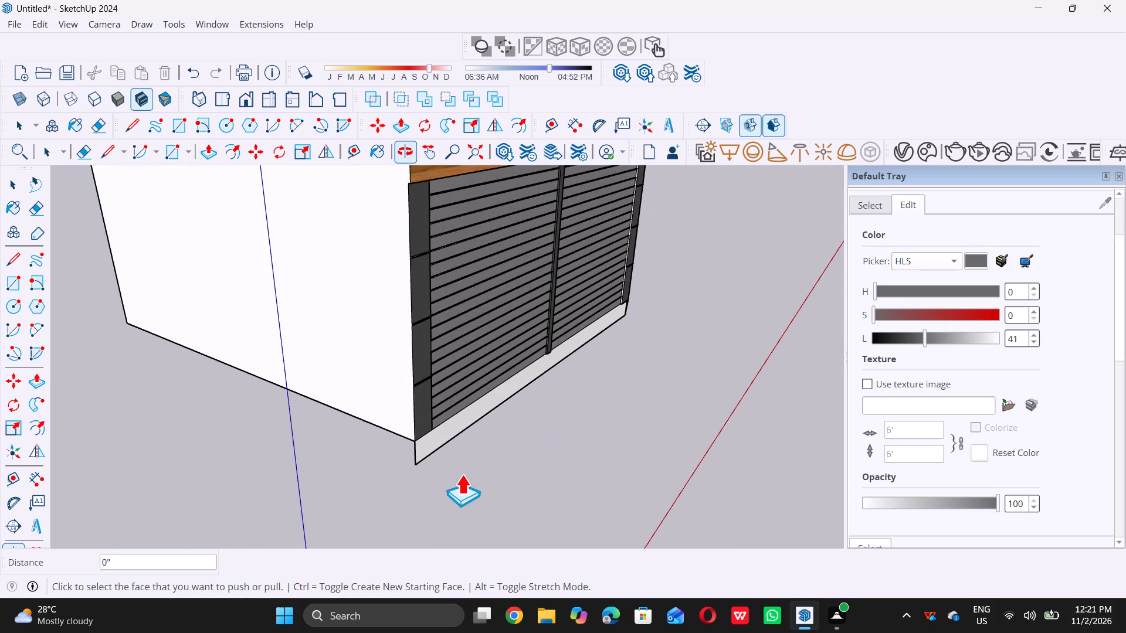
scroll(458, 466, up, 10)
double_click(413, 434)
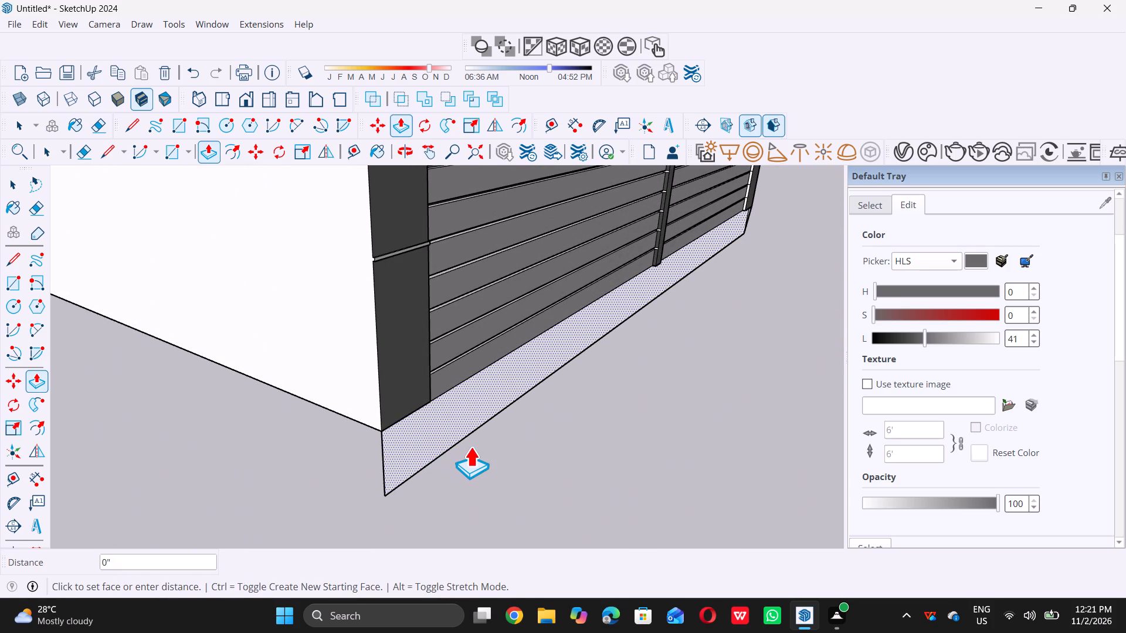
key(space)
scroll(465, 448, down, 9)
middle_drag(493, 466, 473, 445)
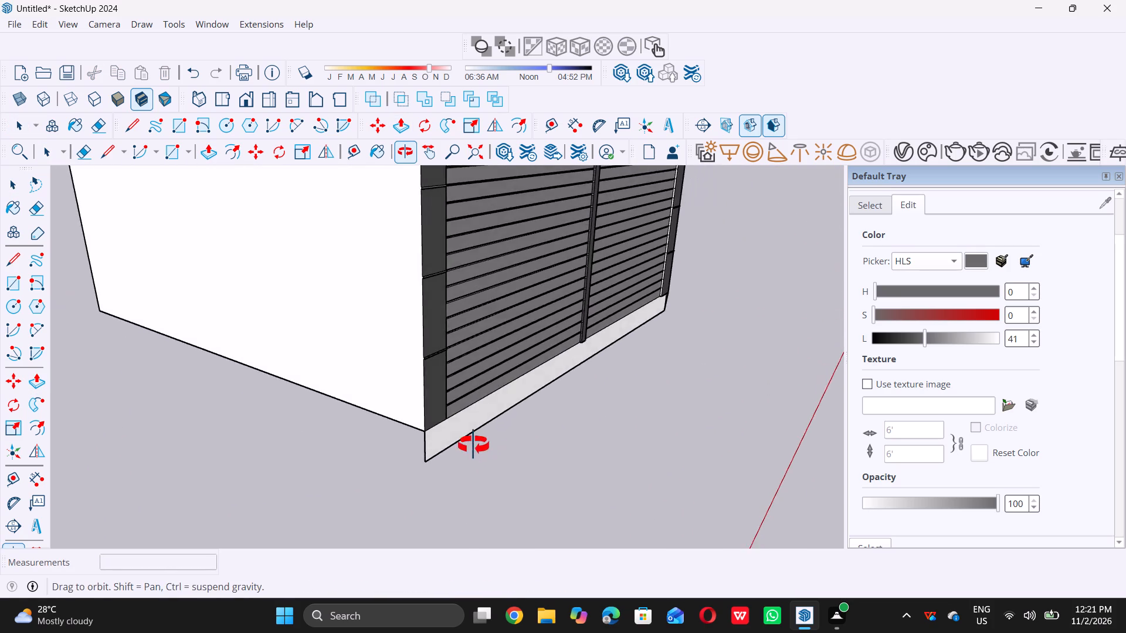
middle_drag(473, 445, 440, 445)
Undo the strip's face and the outline lines drawn beneath the front wall.
key(ctrl+z)
key(ctrl+z)
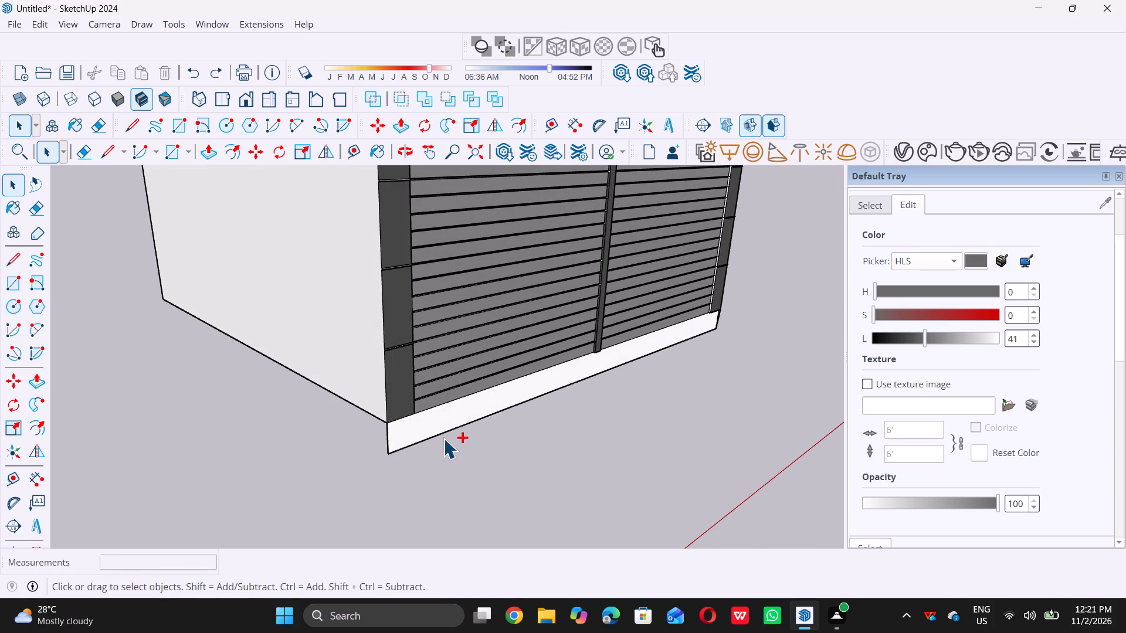
key(ctrl+z)
key(ctrl+z)
key(ctrl+z)
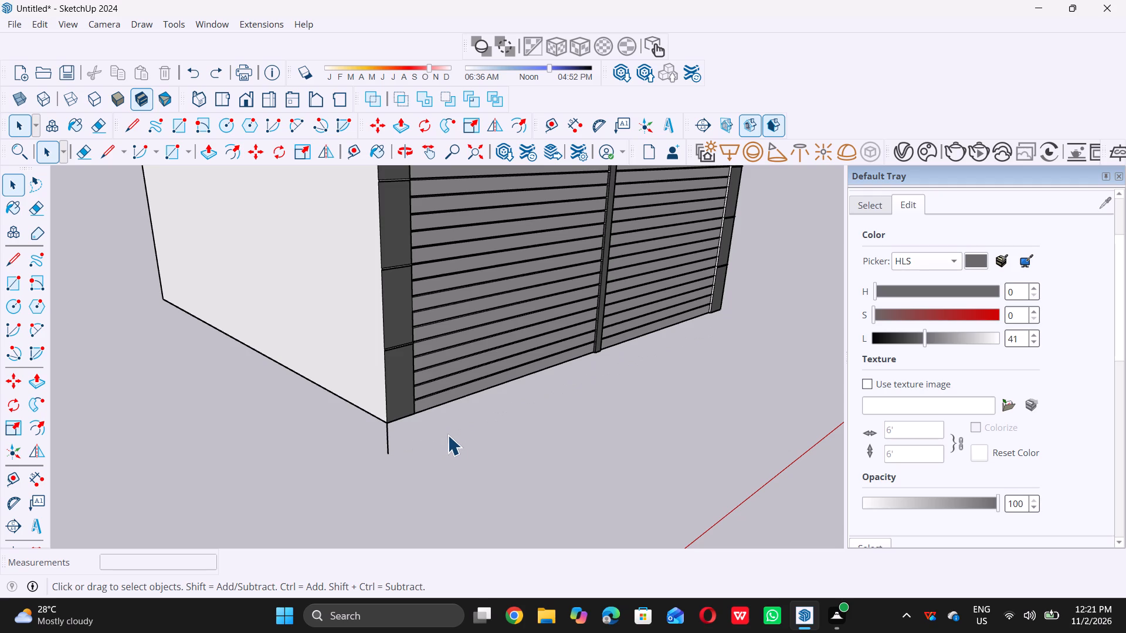
key(ctrl+z)
key(space)
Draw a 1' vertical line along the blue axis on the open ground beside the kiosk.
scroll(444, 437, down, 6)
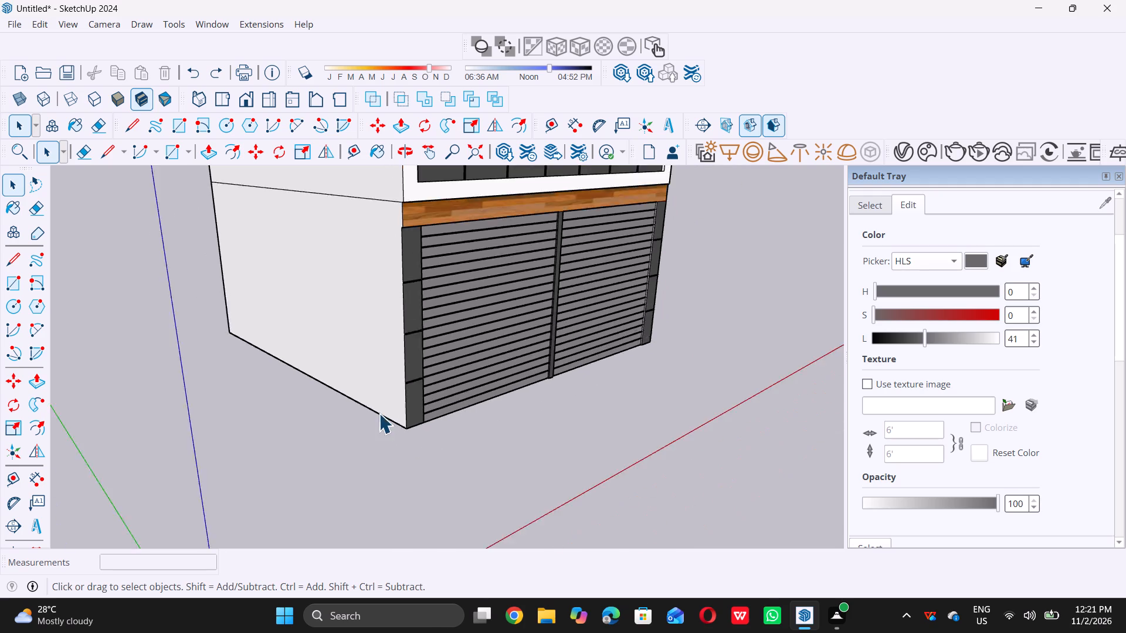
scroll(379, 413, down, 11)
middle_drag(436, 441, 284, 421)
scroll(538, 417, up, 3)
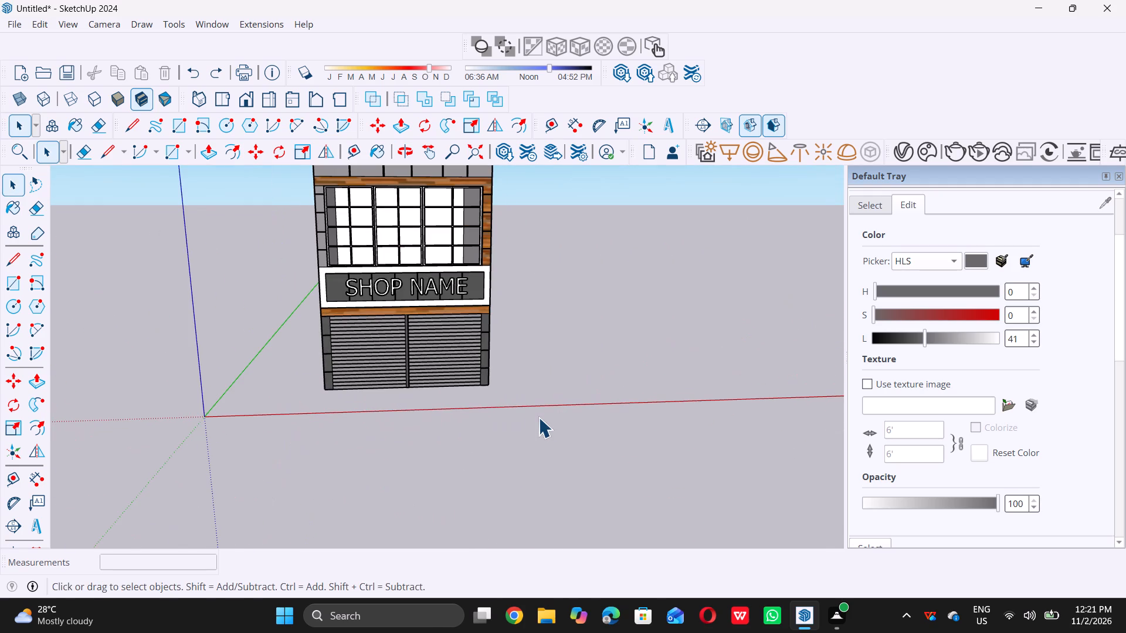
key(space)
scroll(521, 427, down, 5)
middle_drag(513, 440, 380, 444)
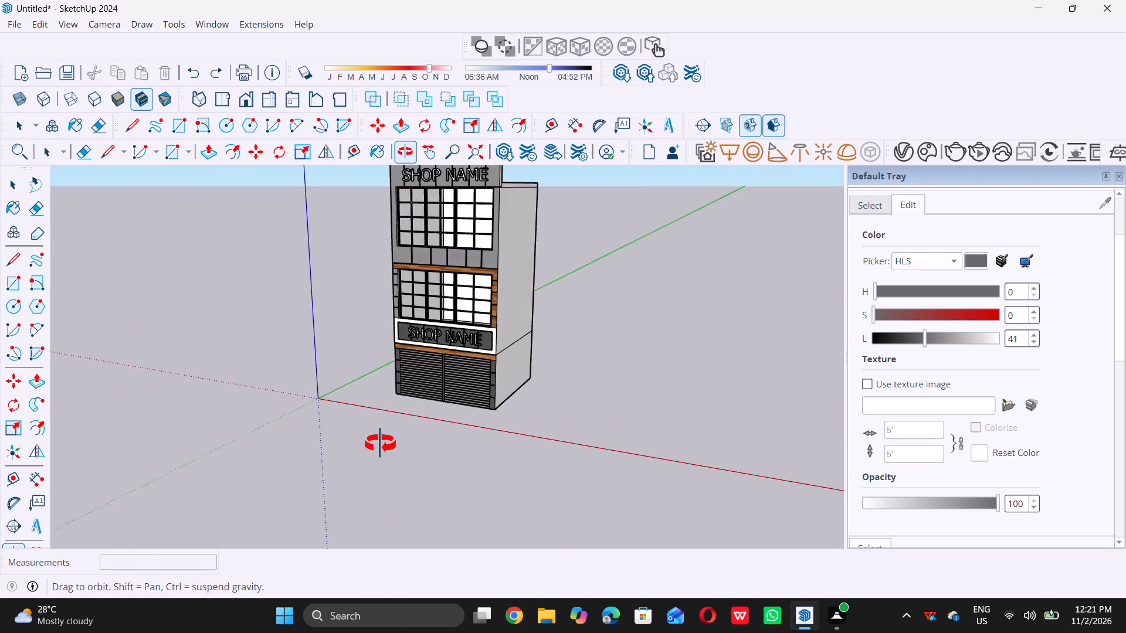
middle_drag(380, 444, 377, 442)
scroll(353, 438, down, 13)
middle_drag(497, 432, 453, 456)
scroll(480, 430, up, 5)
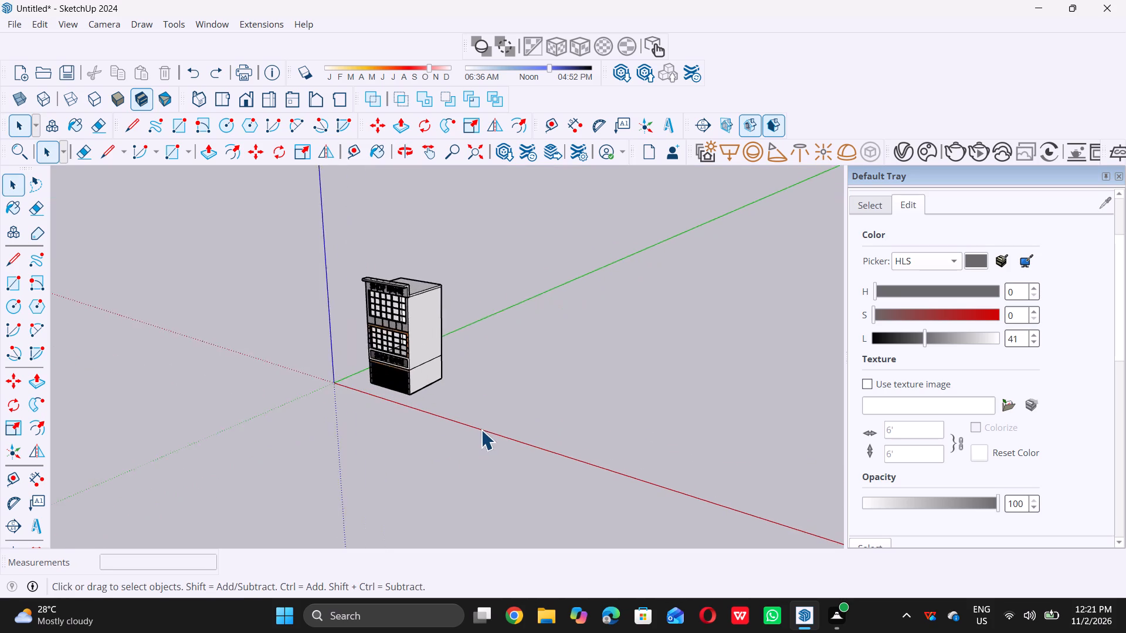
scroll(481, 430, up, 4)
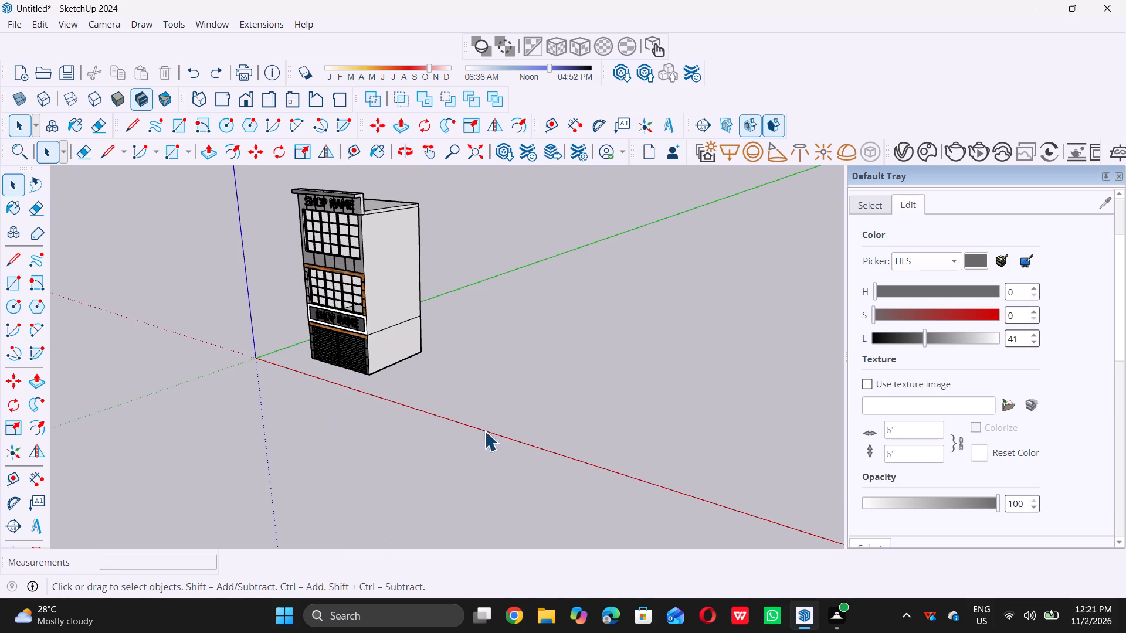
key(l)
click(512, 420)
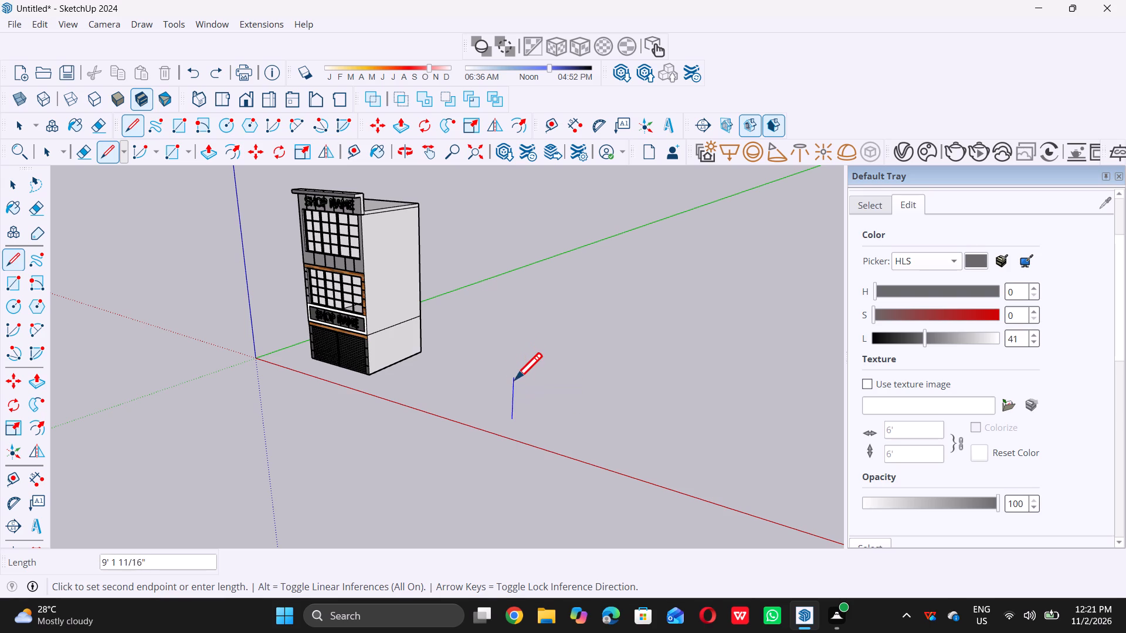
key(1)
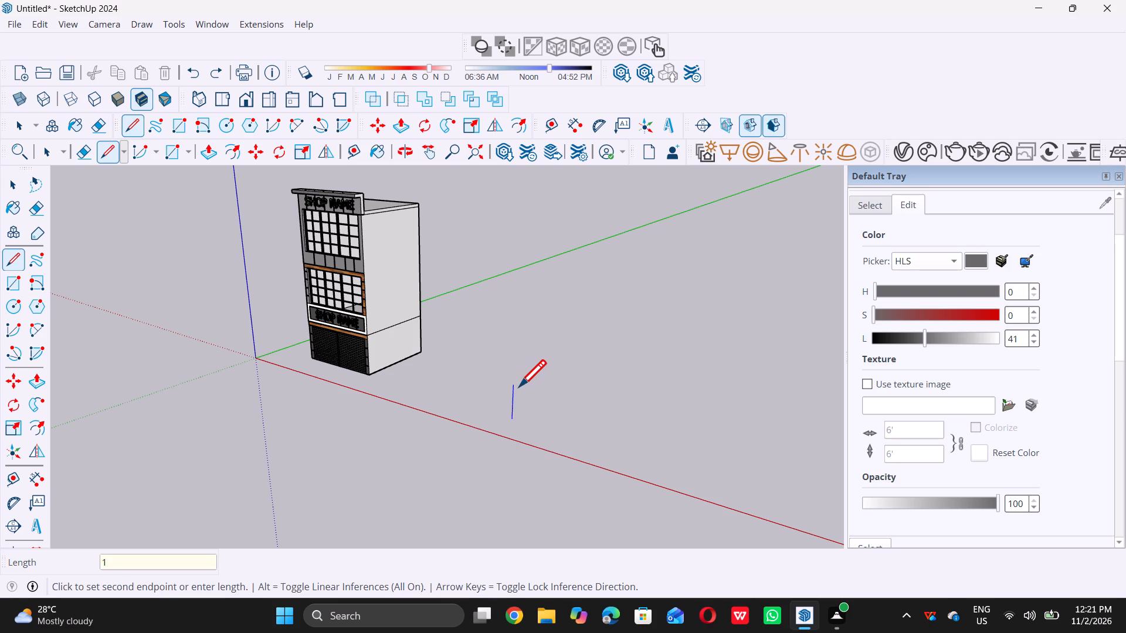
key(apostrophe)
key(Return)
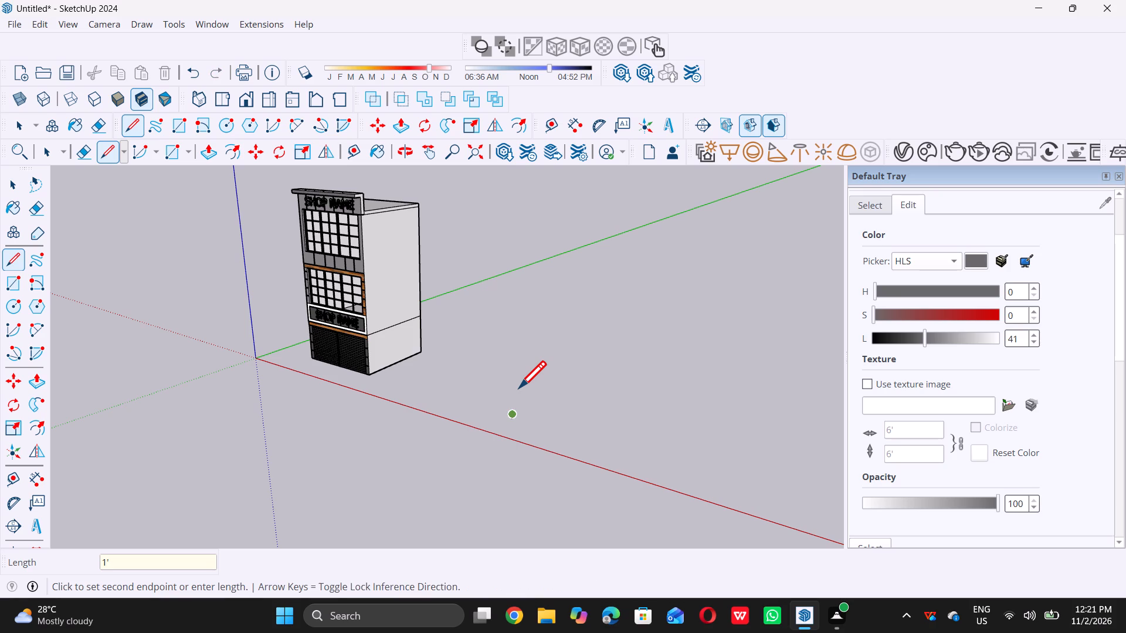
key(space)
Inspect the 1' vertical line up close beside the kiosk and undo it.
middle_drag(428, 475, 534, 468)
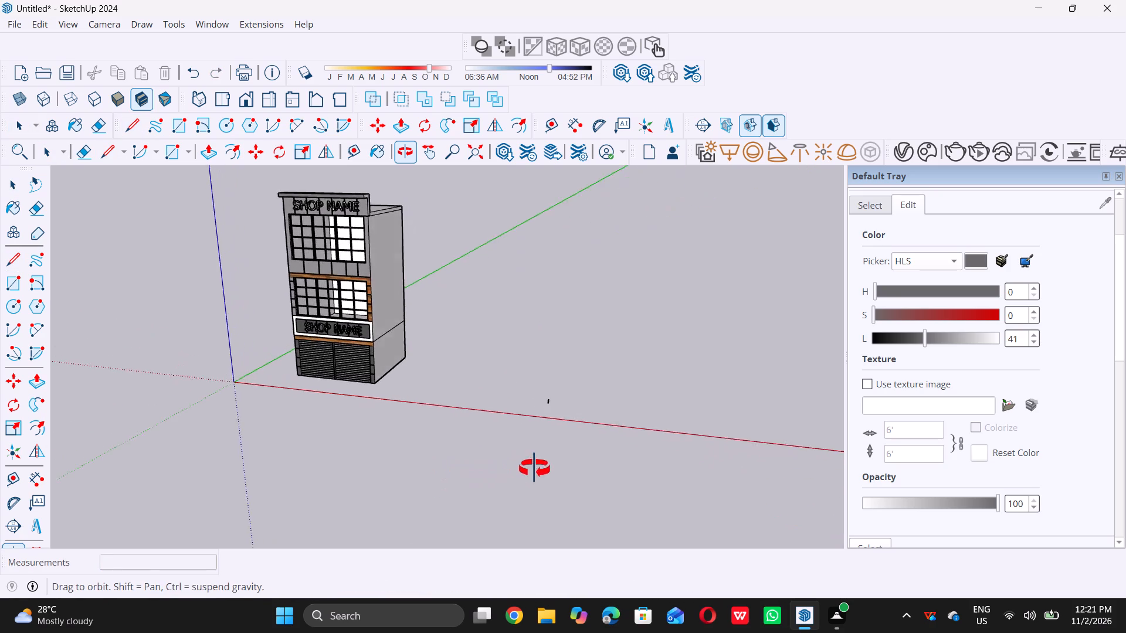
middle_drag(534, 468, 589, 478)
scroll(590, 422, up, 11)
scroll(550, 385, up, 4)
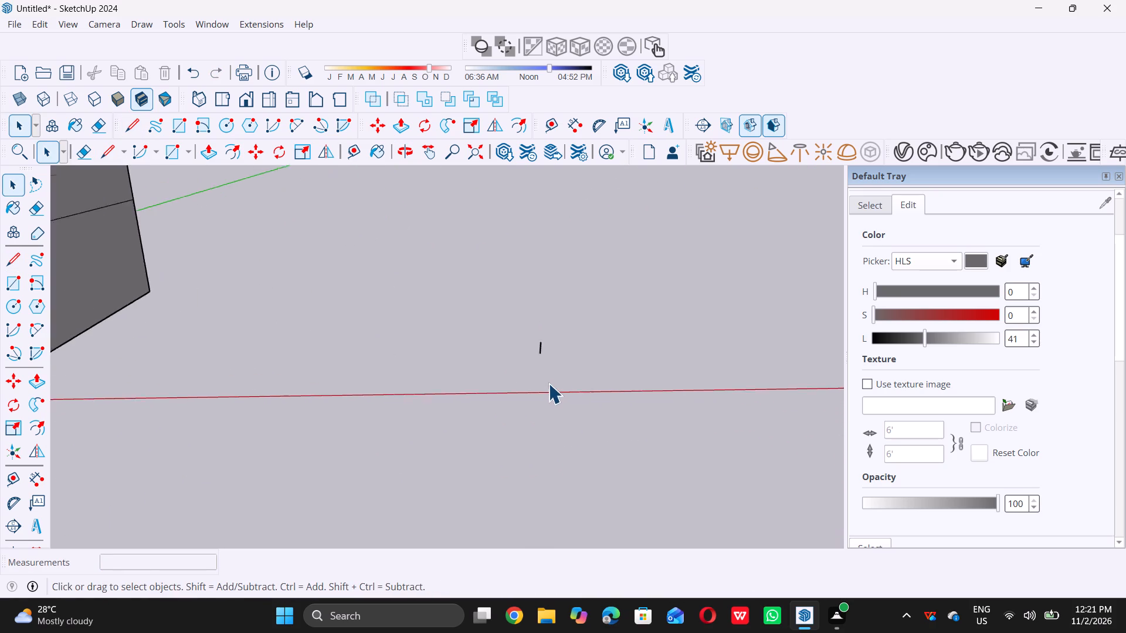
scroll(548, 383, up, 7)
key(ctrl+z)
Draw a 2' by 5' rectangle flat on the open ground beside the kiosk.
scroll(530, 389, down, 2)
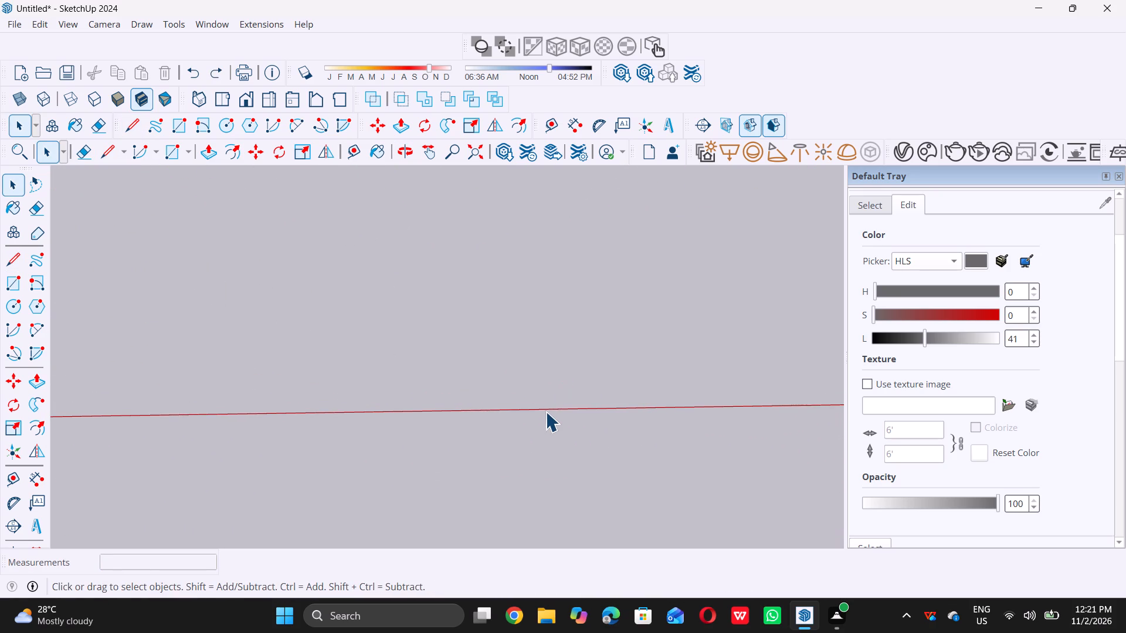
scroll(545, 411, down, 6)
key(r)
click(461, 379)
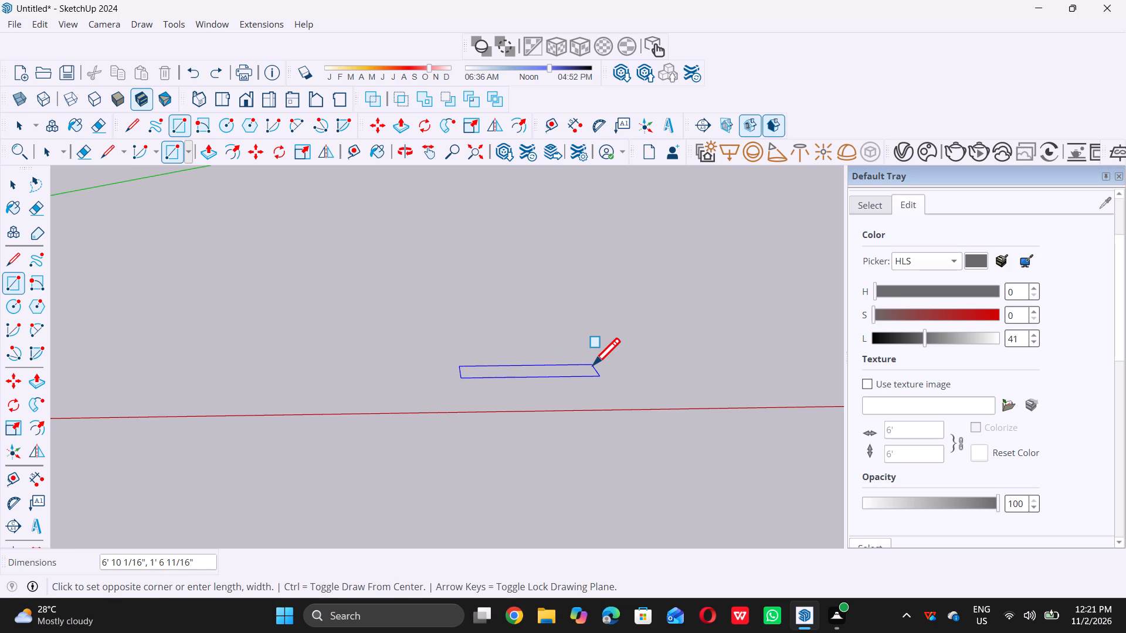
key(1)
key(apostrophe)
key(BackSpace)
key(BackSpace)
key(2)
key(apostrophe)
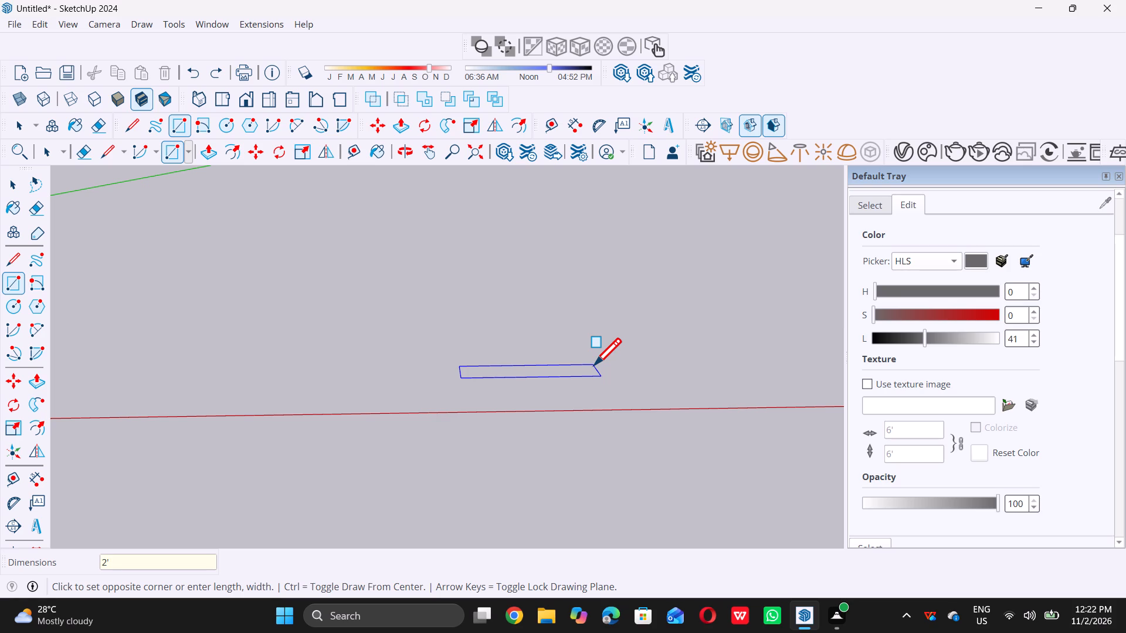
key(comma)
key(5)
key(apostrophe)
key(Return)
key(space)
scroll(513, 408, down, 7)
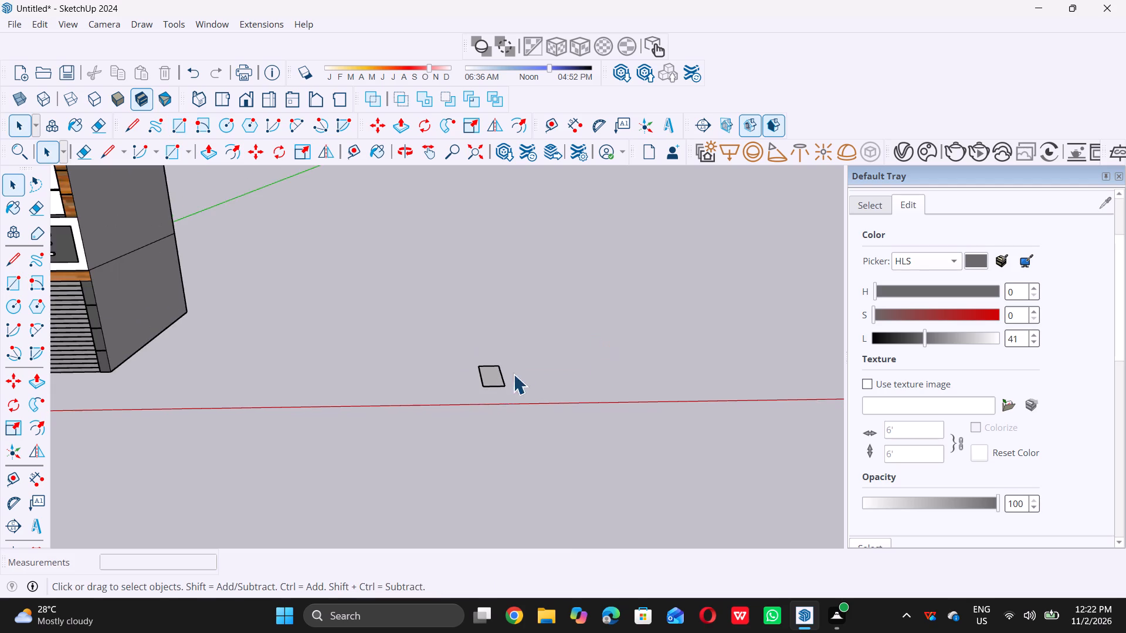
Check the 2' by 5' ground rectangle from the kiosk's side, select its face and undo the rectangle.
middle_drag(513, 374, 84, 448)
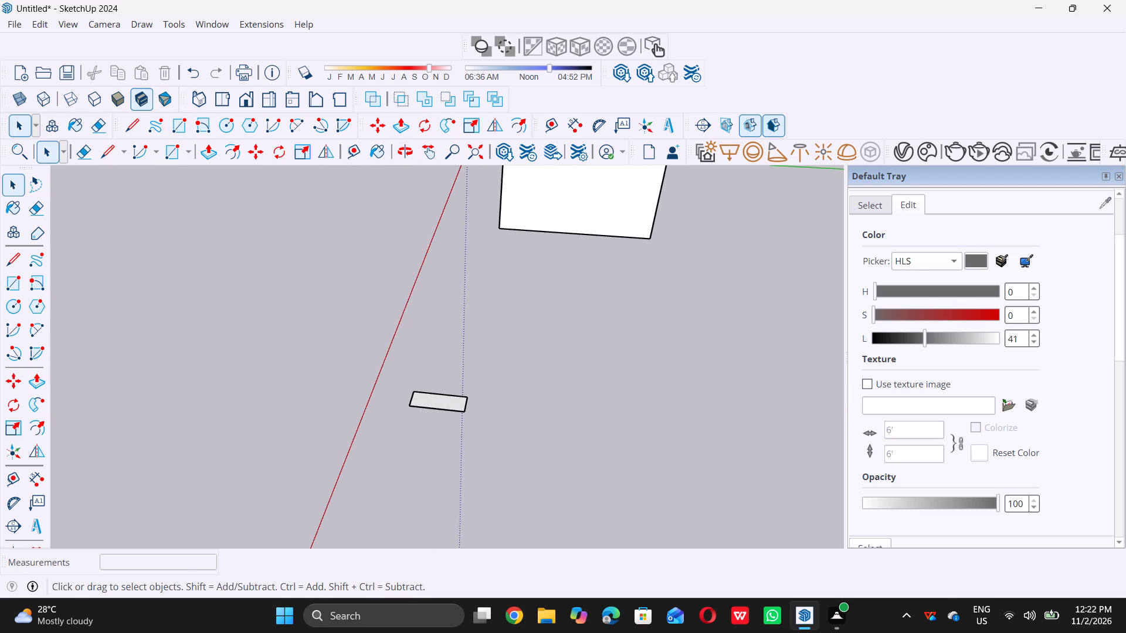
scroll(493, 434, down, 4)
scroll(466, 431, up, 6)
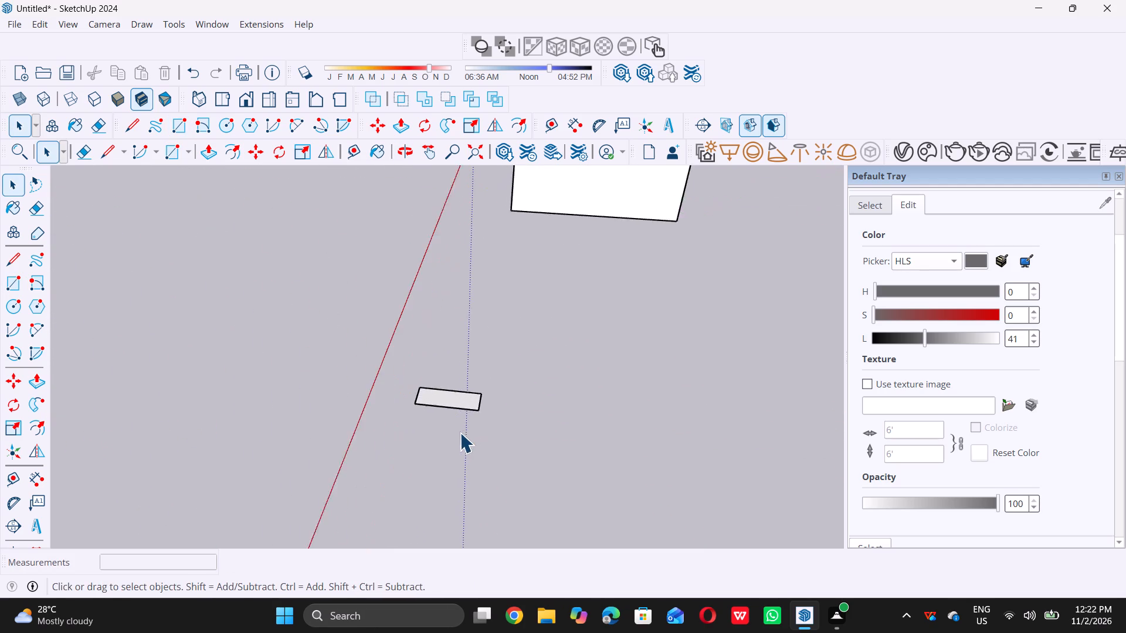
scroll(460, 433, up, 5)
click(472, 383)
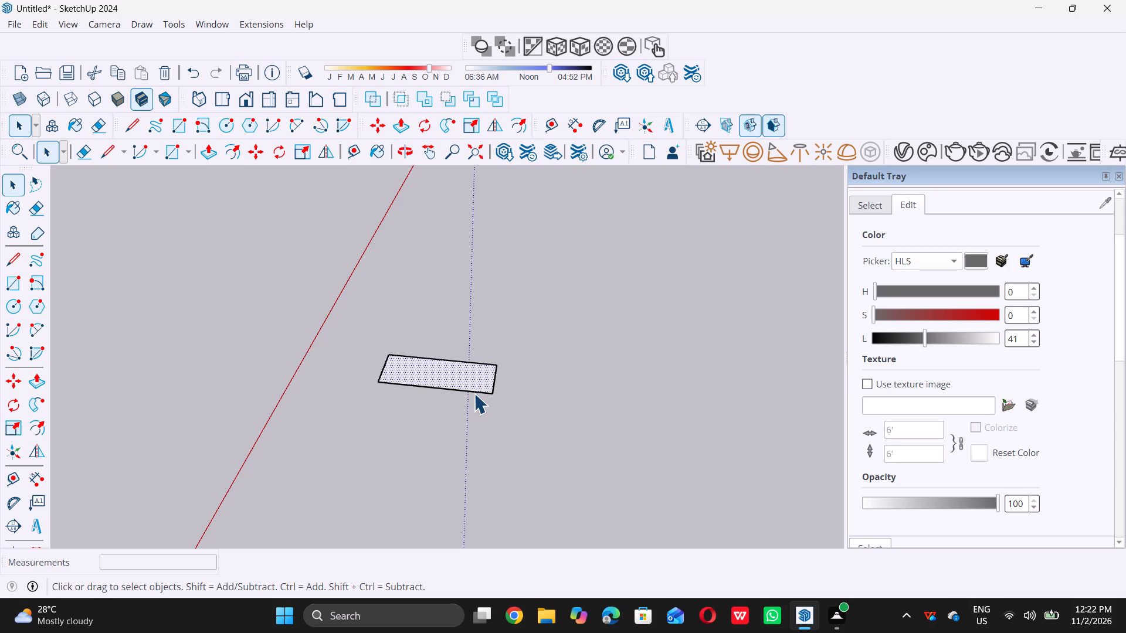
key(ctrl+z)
Draw a 1' by 5' rectangle flat on the open ground beside the kiosk.
scroll(472, 396, down, 17)
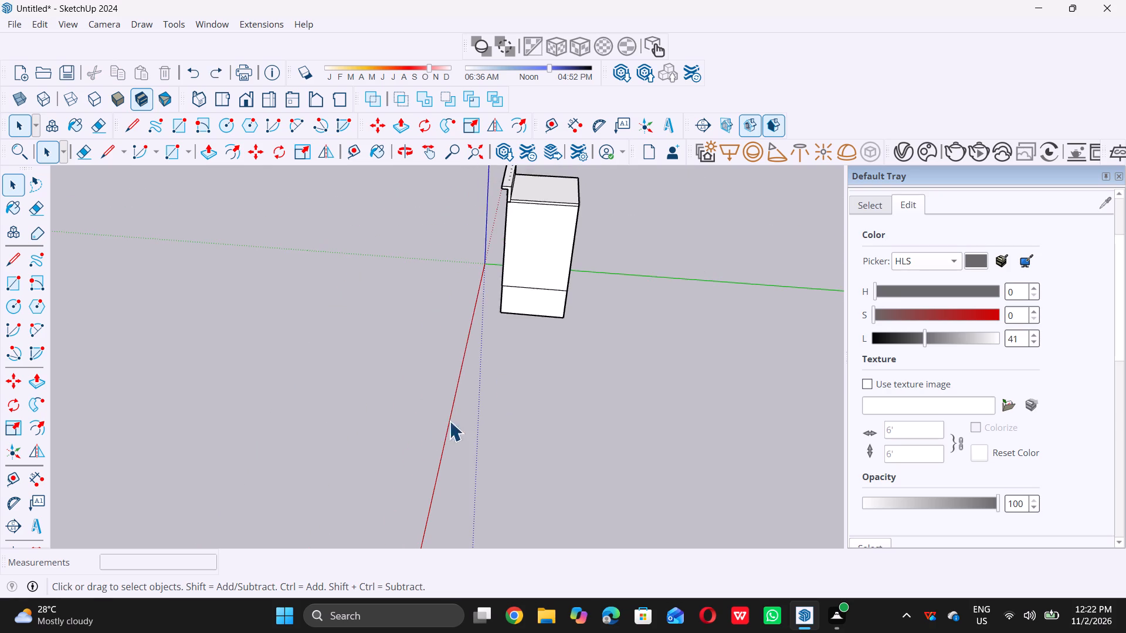
scroll(455, 397, down, 5)
middle_drag(392, 445, 788, 435)
scroll(540, 362, up, 1)
middle_drag(429, 379, 475, 397)
middle_click(474, 399)
middle_click(472, 402)
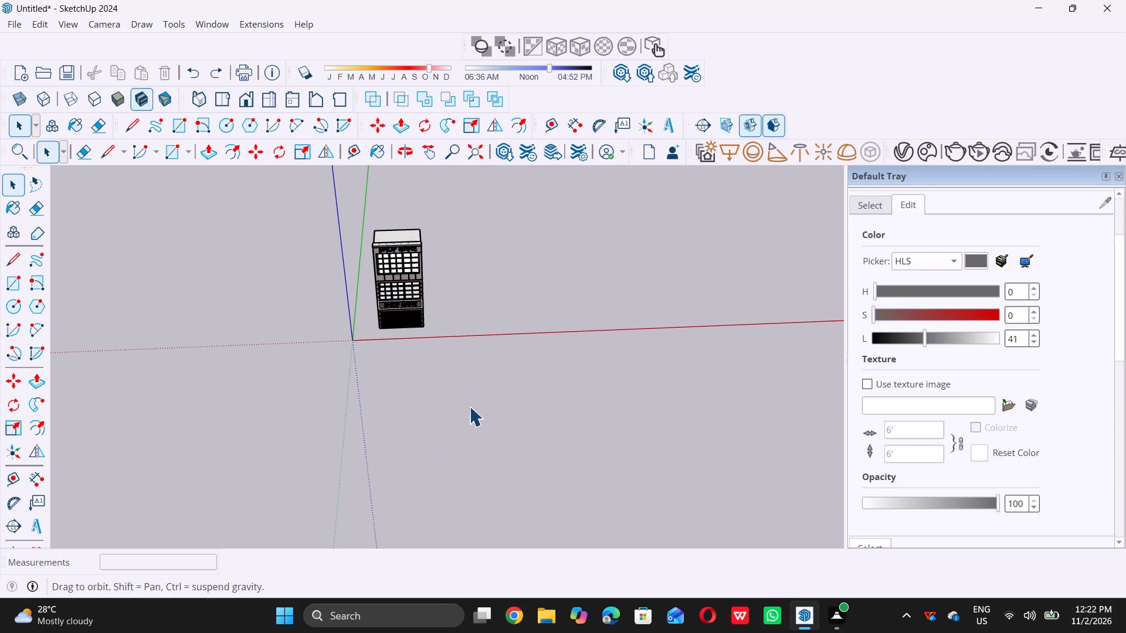
middle_click(469, 406)
scroll(415, 232, up, 6)
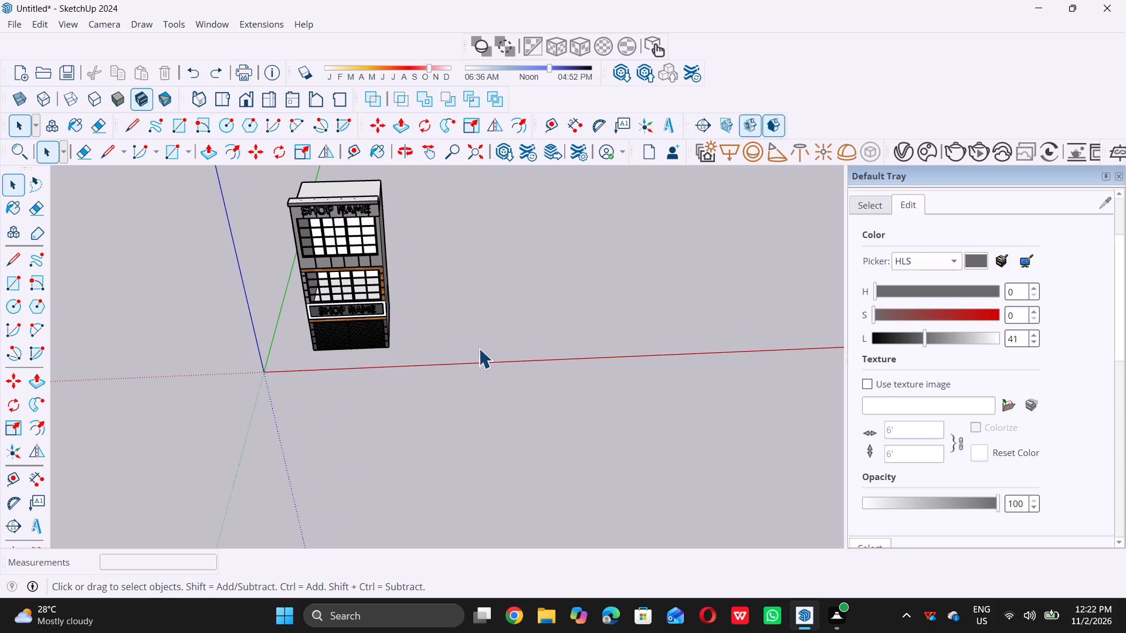
key(r)
double_click(459, 342)
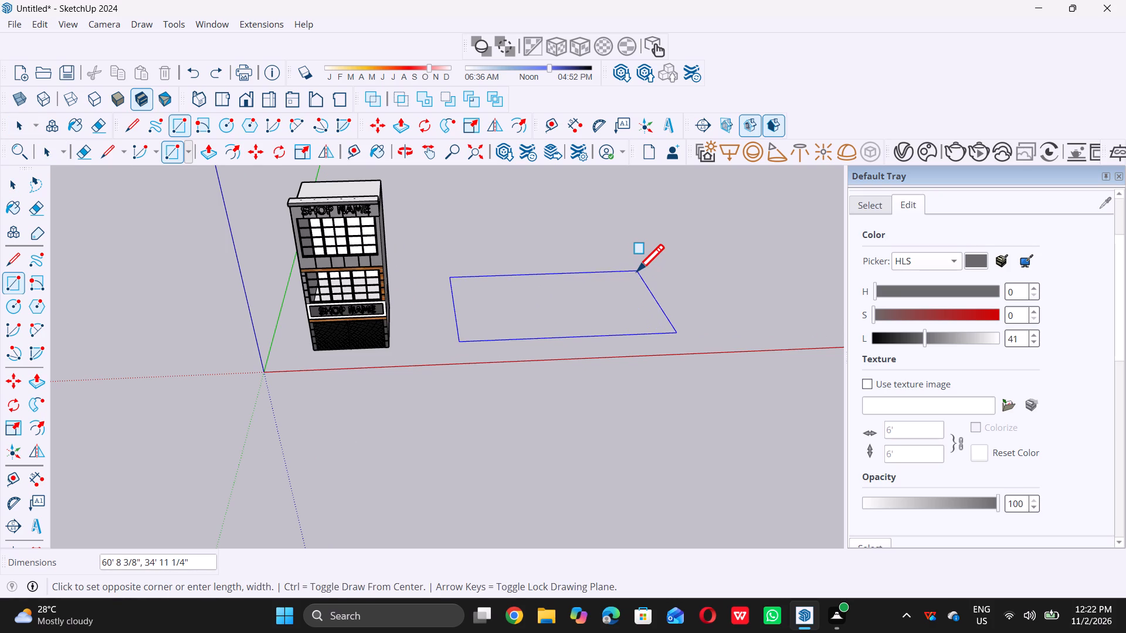
key(1)
key(apostrophe)
key(comma)
key(5)
key(apostrophe)
key(Return)
key(space)
Rotate the whole 1' by 5' ground rectangle 90 degrees about its corner so its long side runs parallel to the kiosk front.
scroll(433, 339, up, 6)
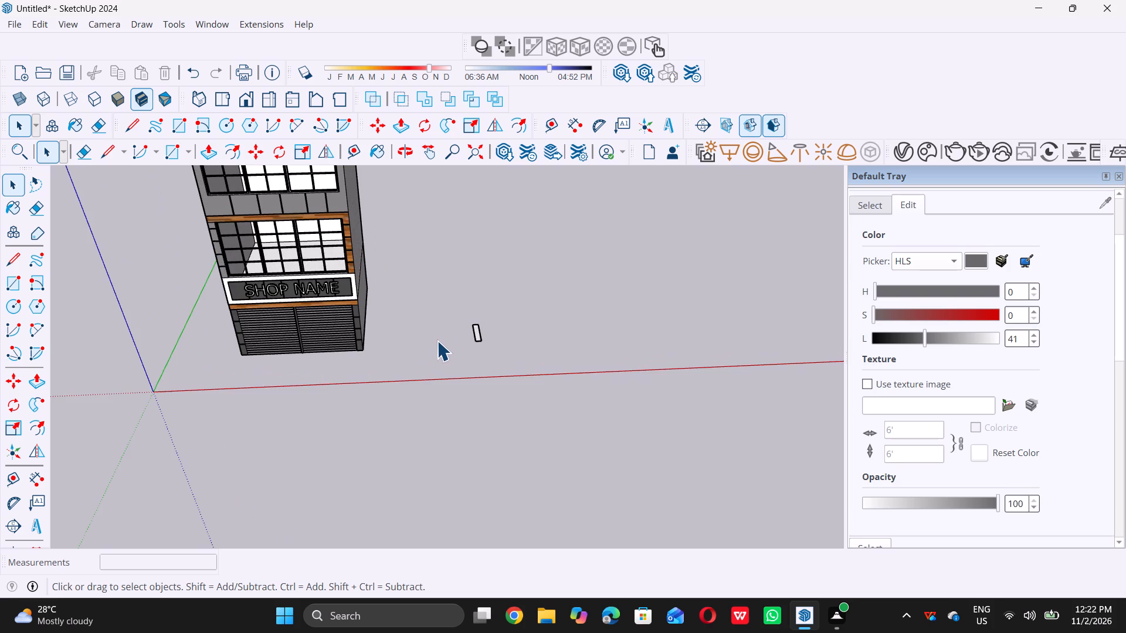
scroll(463, 340, up, 10)
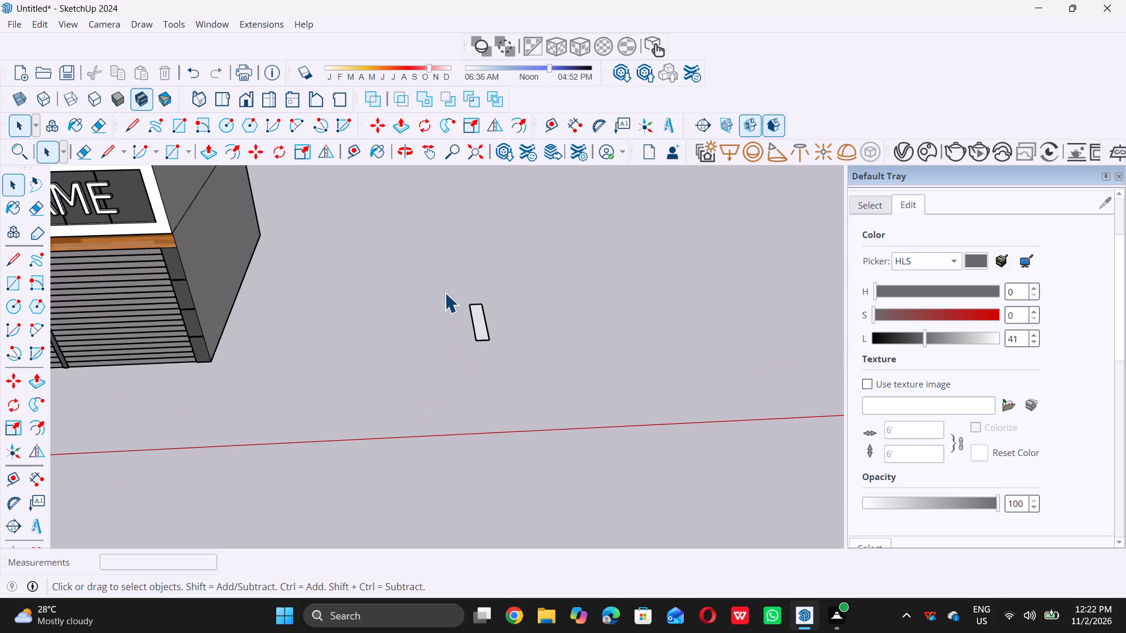
click(442, 289)
drag(472, 310, 495, 326)
drag(523, 341, 547, 360)
click(547, 360)
triple_click(478, 327)
triple_click(478, 327)
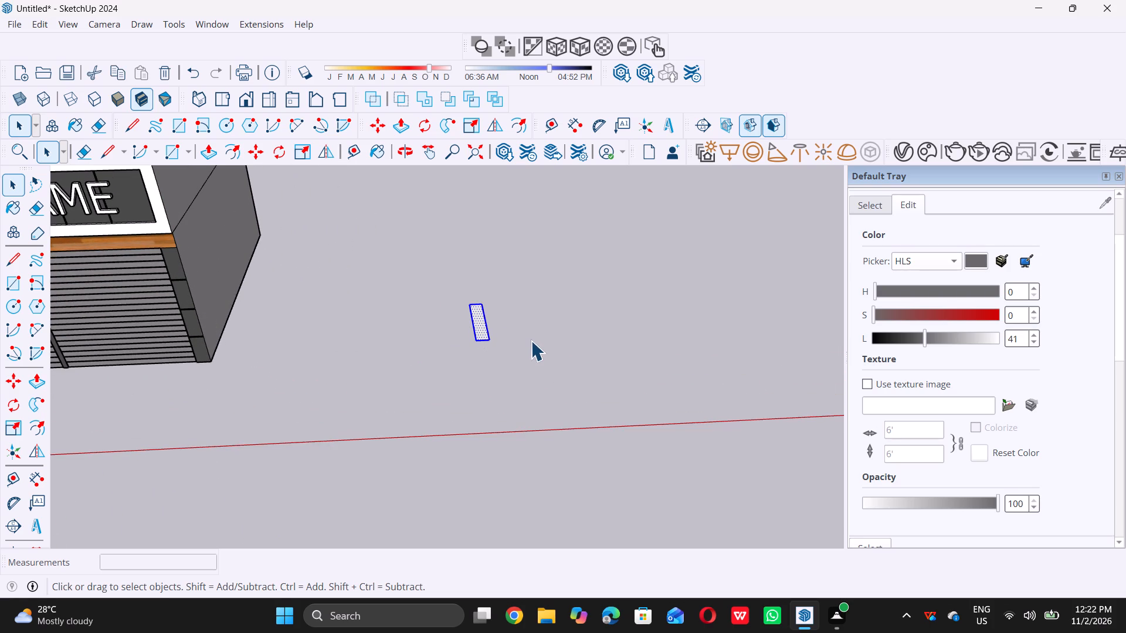
key(q)
scroll(507, 345, up, 14)
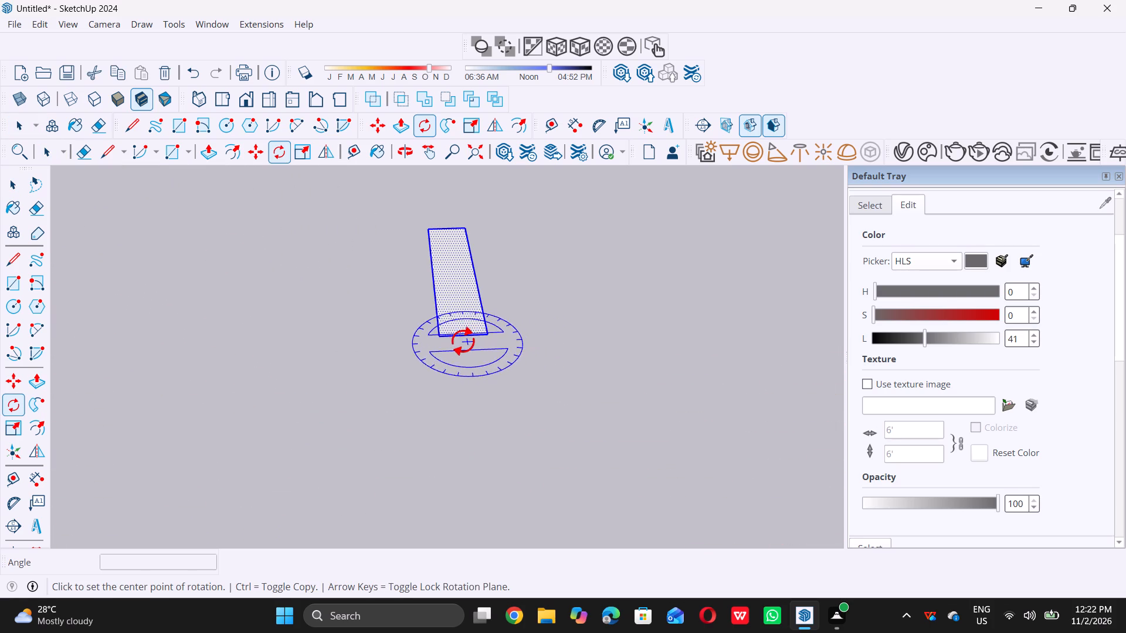
click(443, 337)
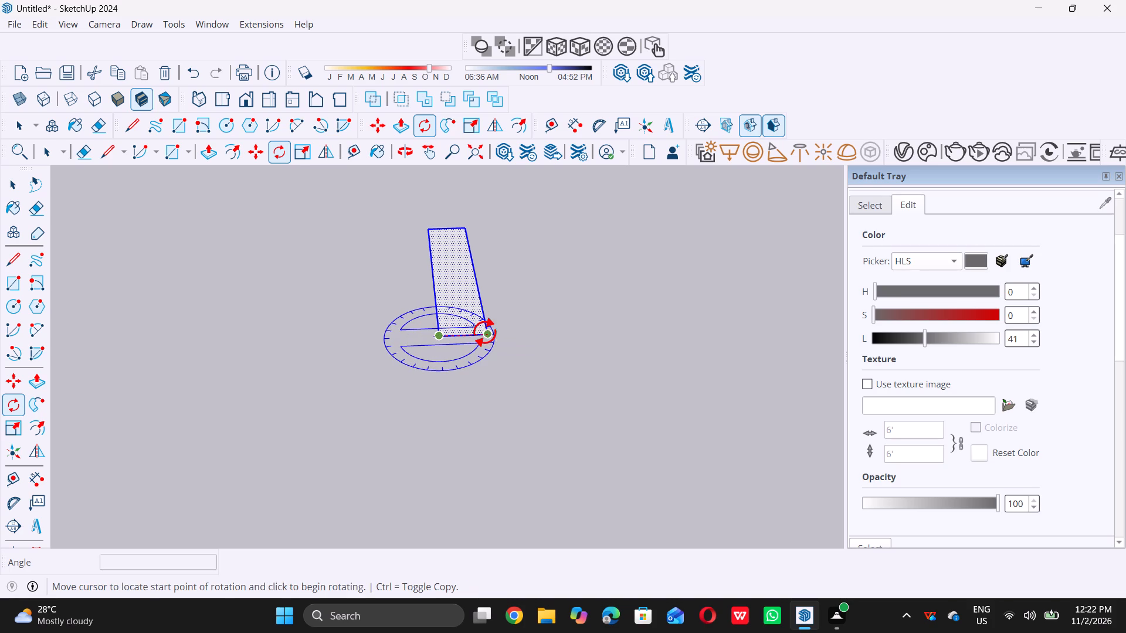
double_click(484, 332)
click(440, 365)
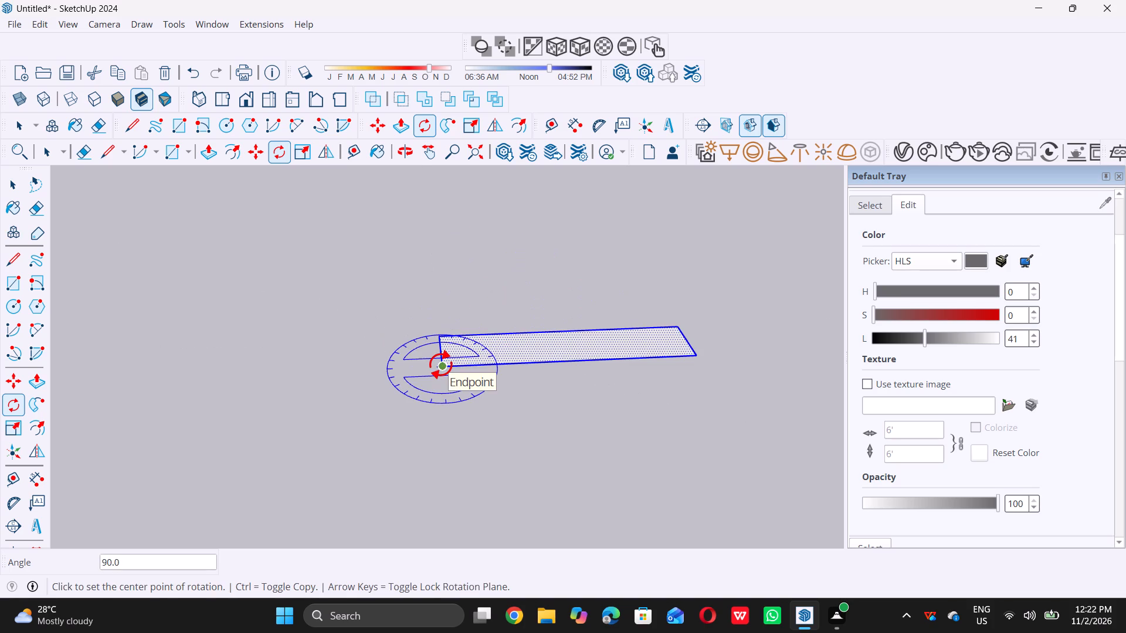
key(space)
Push/Pull the rotated ground rectangle up 1' into a solid block.
scroll(440, 365, down, 15)
scroll(502, 403, down, 4)
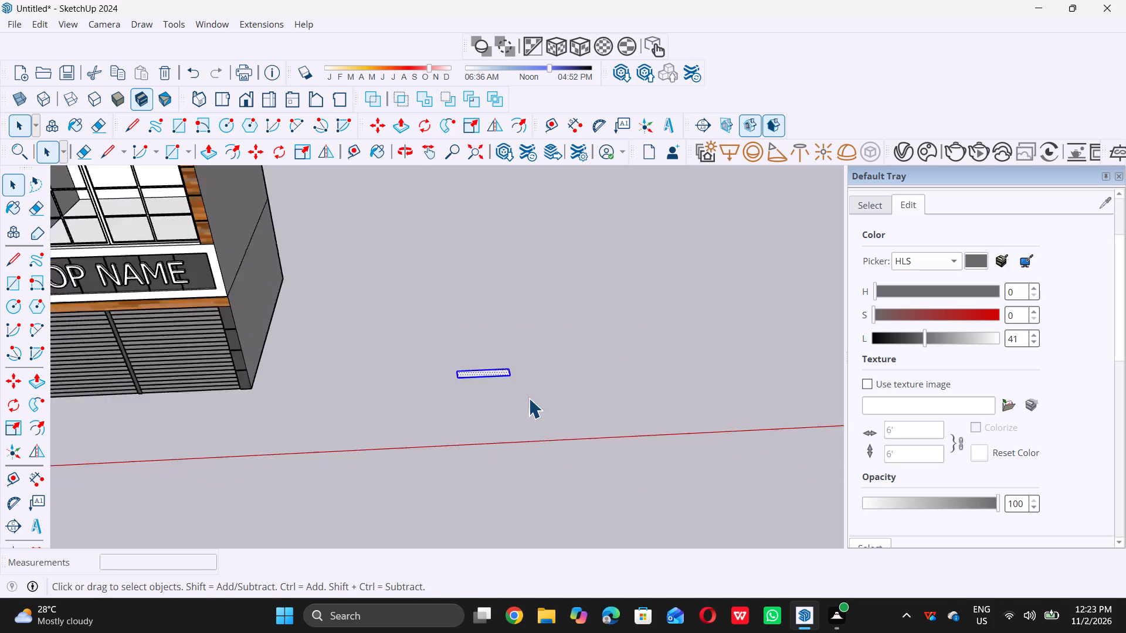
scroll(528, 398, down, 6)
click(500, 406)
middle_drag(504, 402, 471, 420)
scroll(489, 388, up, 5)
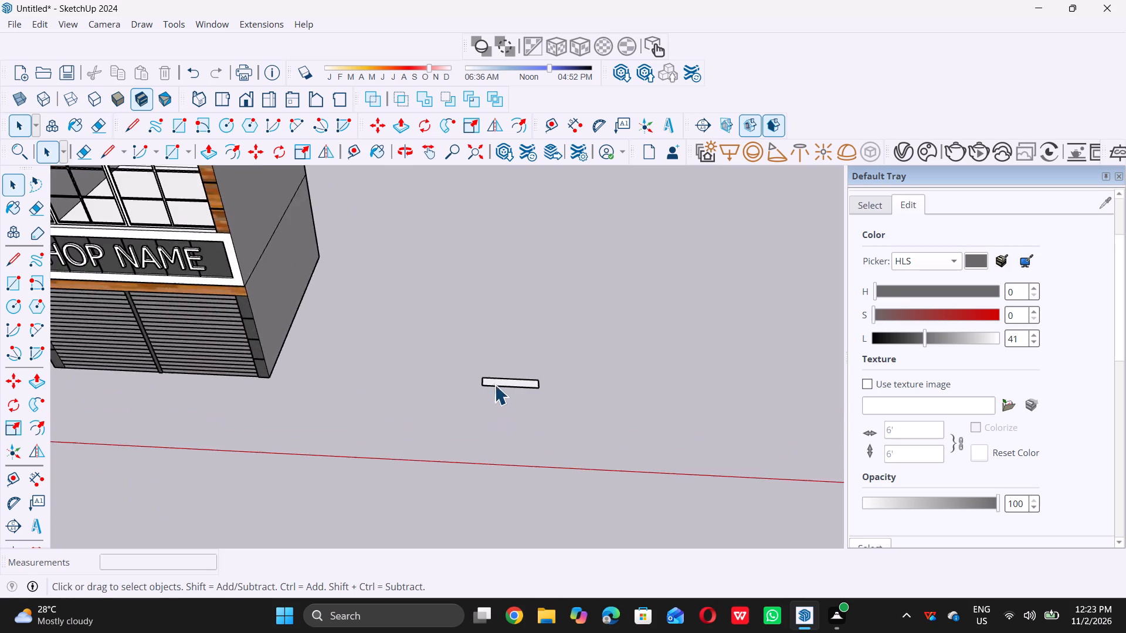
scroll(510, 382, up, 9)
click(515, 383)
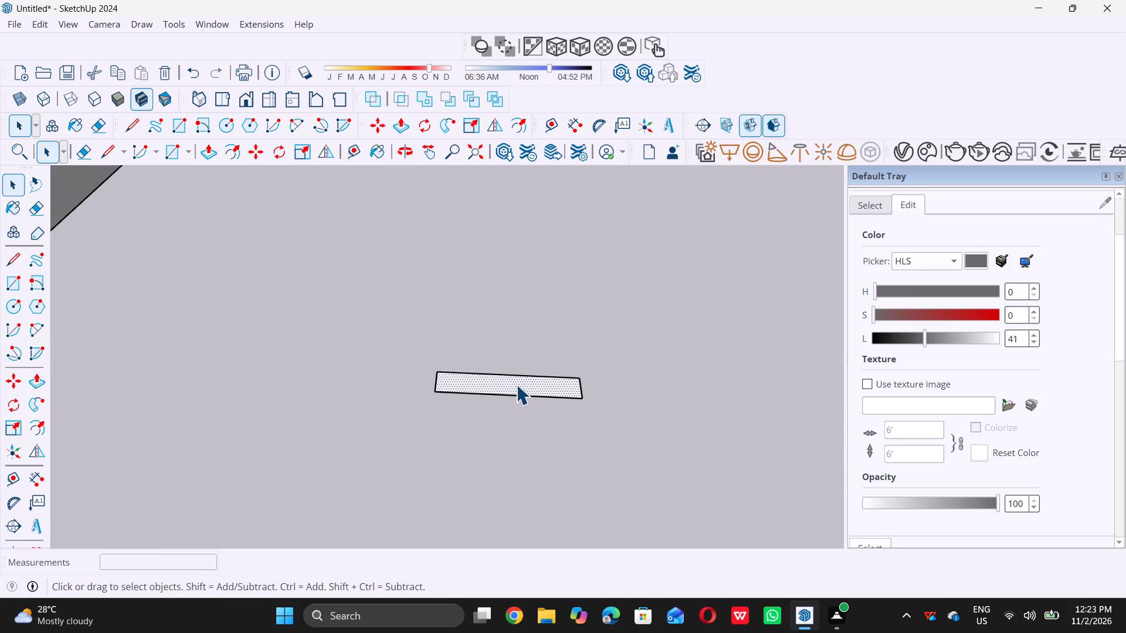
key(p)
double_click(516, 384)
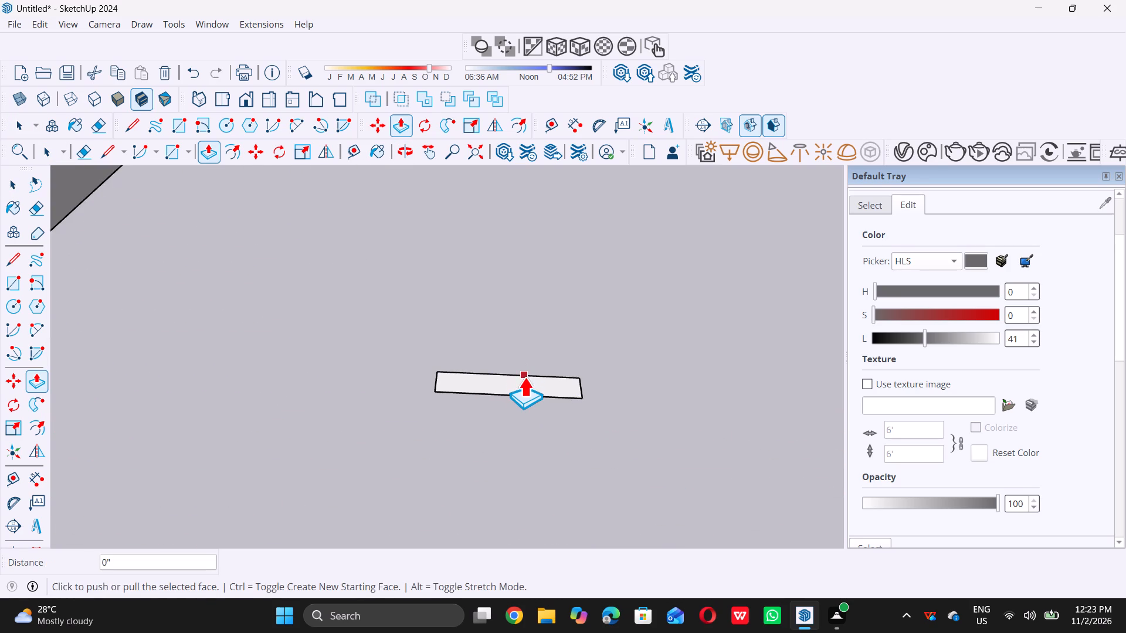
double_click(524, 377)
key(space)
click(517, 386)
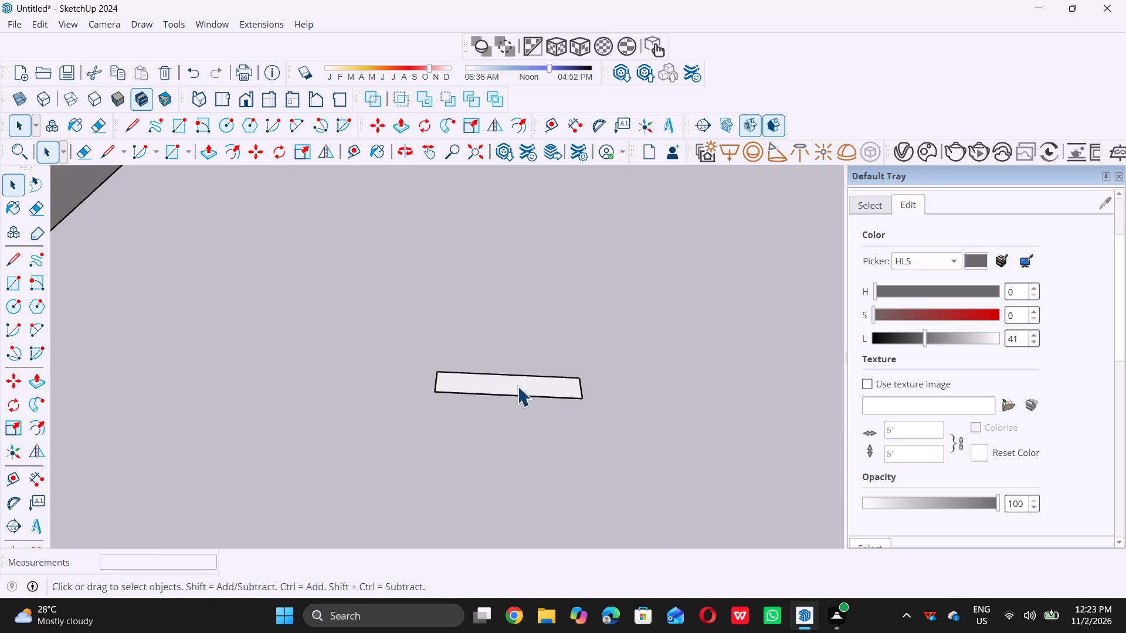
key(p)
click(525, 380)
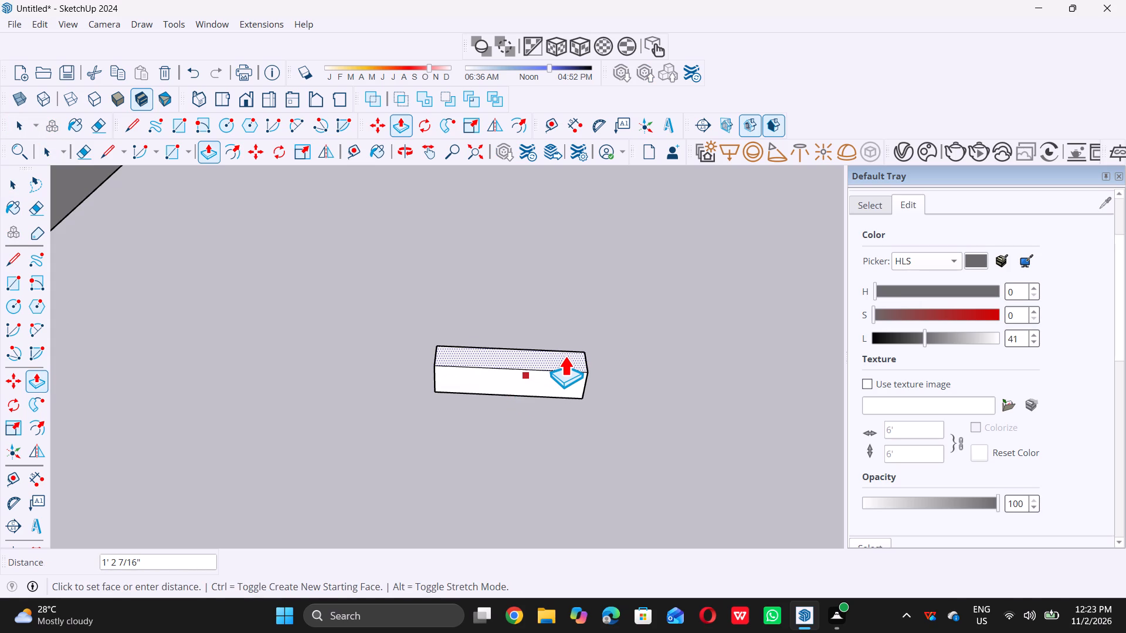
key(1)
key(apostrophe)
key(Return)
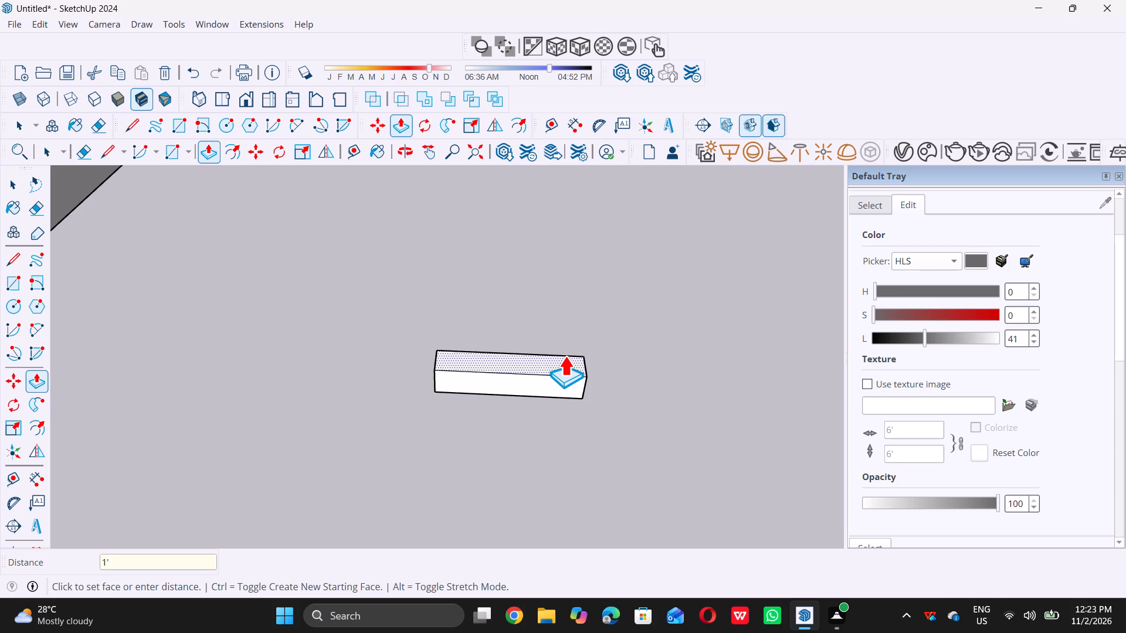
key(space)
click(631, 448)
Select the whole block and move it about 41' to the ground just in front of the kiosk's shutter, near the white side wall.
scroll(551, 450, down, 11)
middle_drag(514, 458, 544, 423)
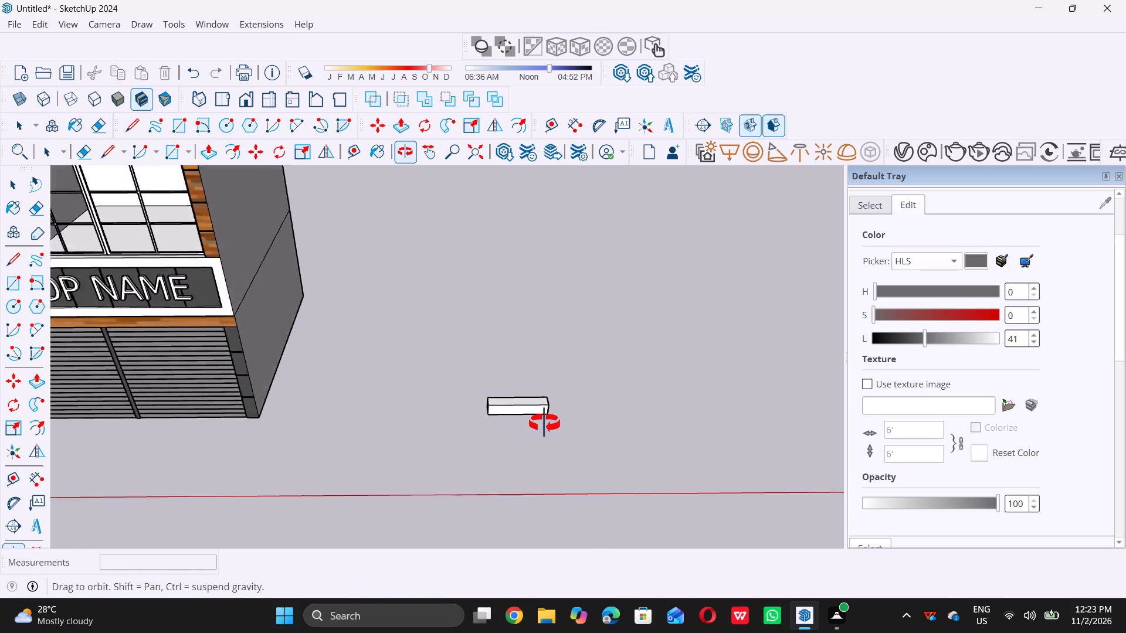
middle_drag(544, 423, 714, 397)
scroll(500, 398, down, 10)
middle_drag(498, 403, 497, 385)
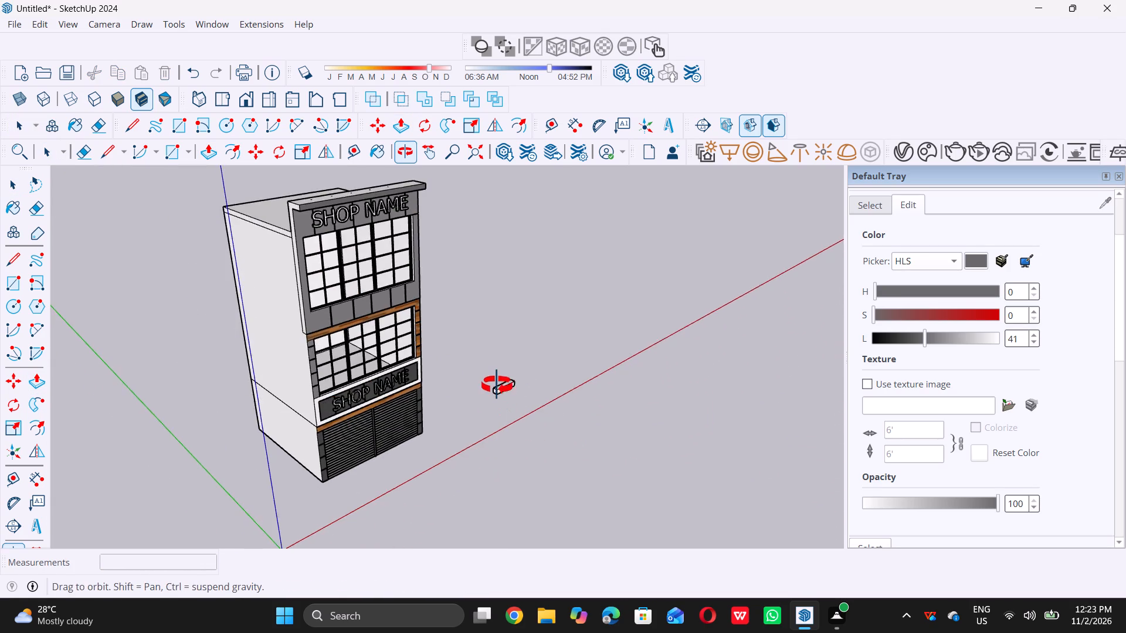
middle_drag(497, 385, 498, 376)
scroll(500, 384, up, 17)
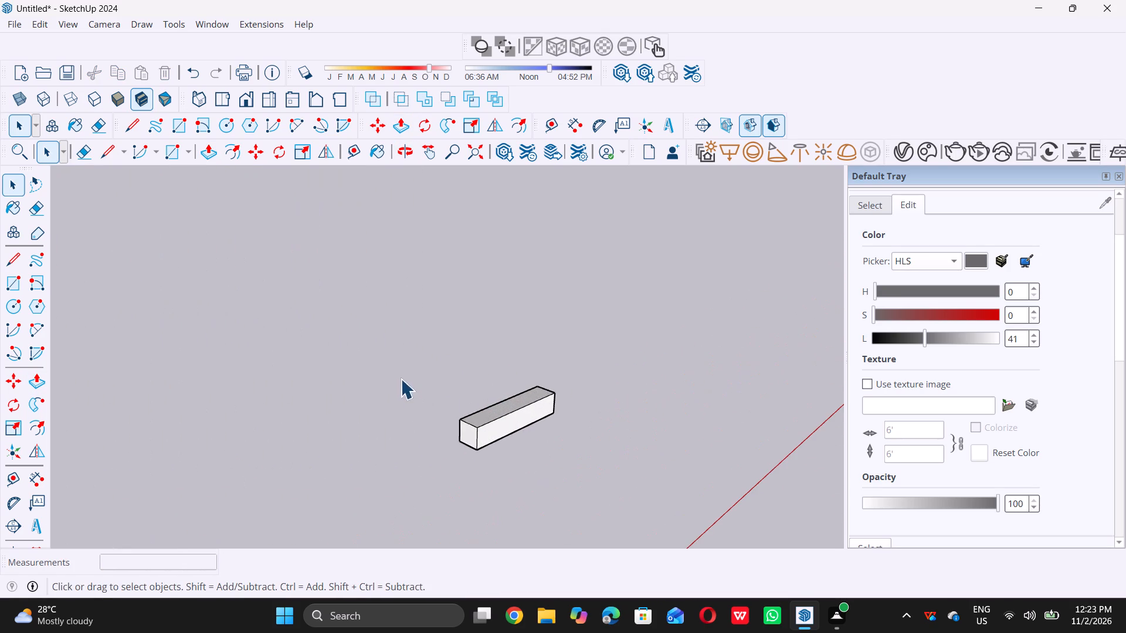
drag(411, 360, 446, 373)
drag(454, 376, 592, 431)
drag(592, 431, 631, 470)
click(631, 470)
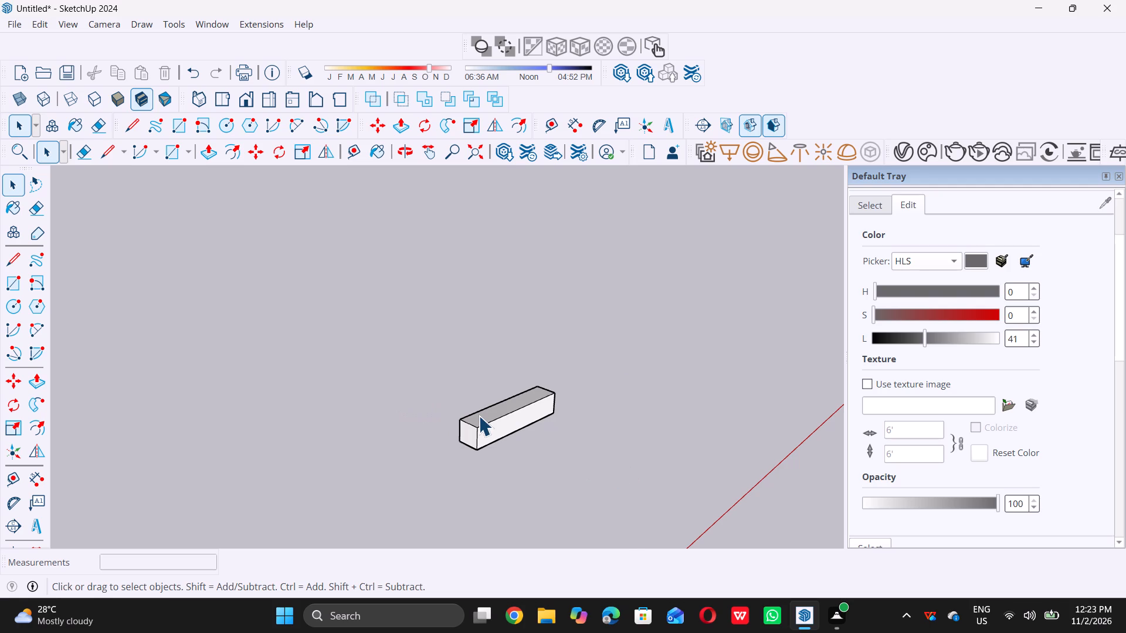
triple_click(479, 416)
triple_click(480, 416)
triple_click(480, 416)
double_click(480, 416)
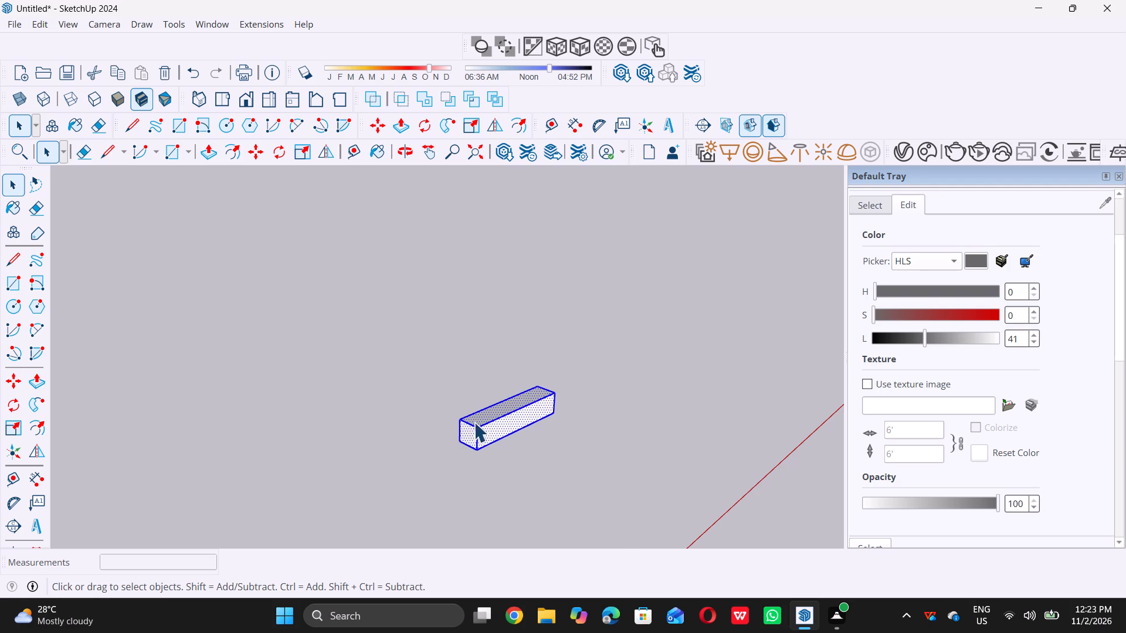
key(m)
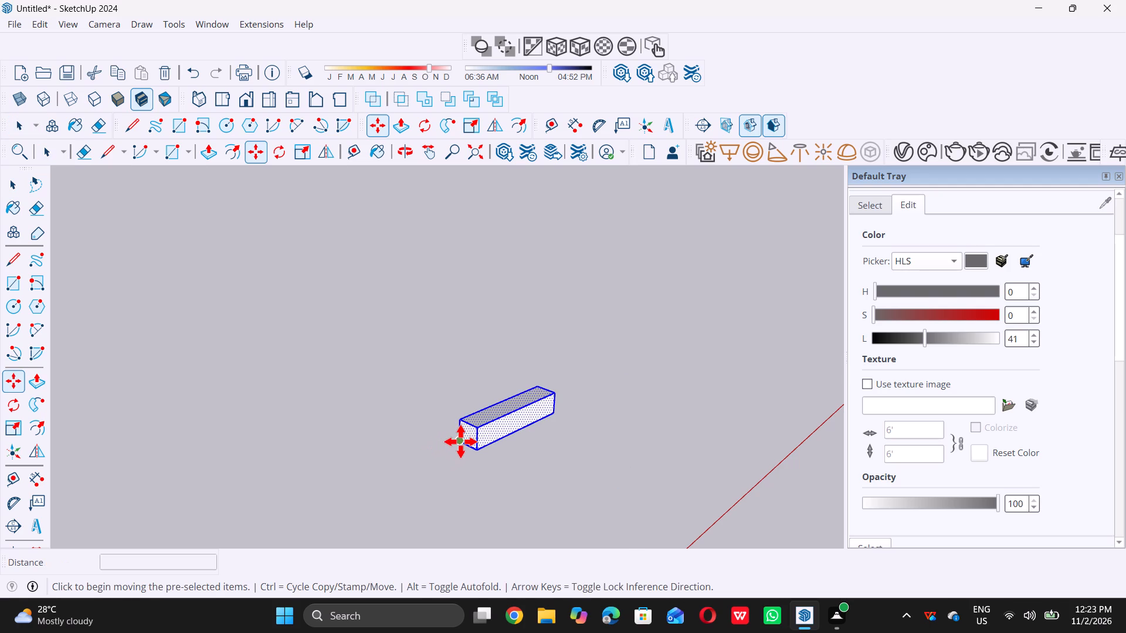
click(462, 441)
scroll(462, 441, down, 17)
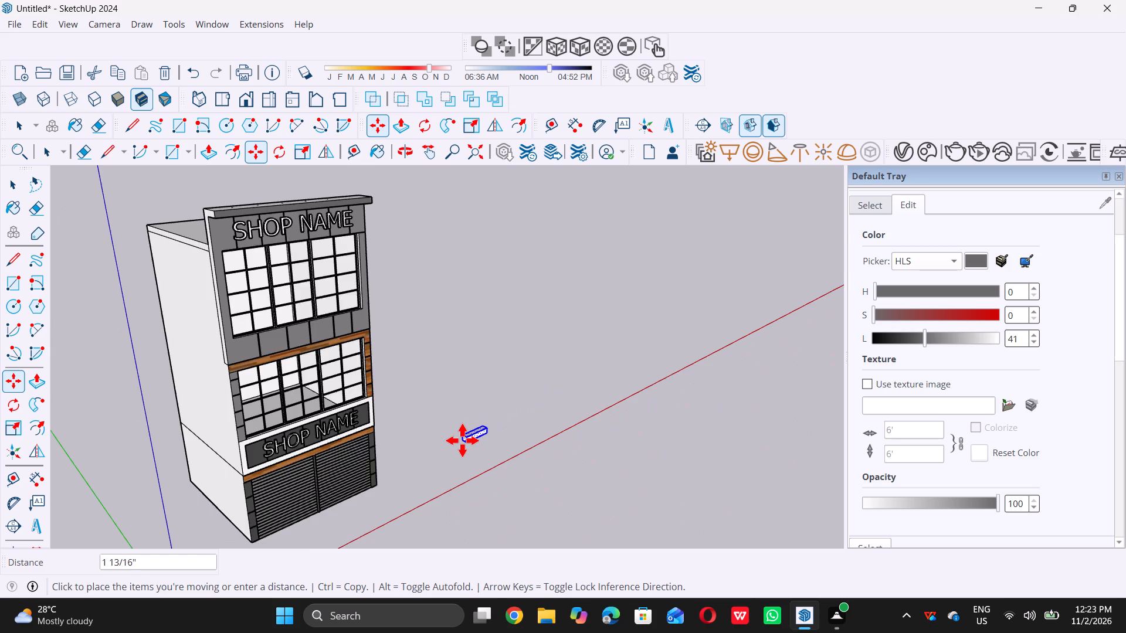
scroll(462, 440, down, 2)
scroll(337, 505, up, 16)
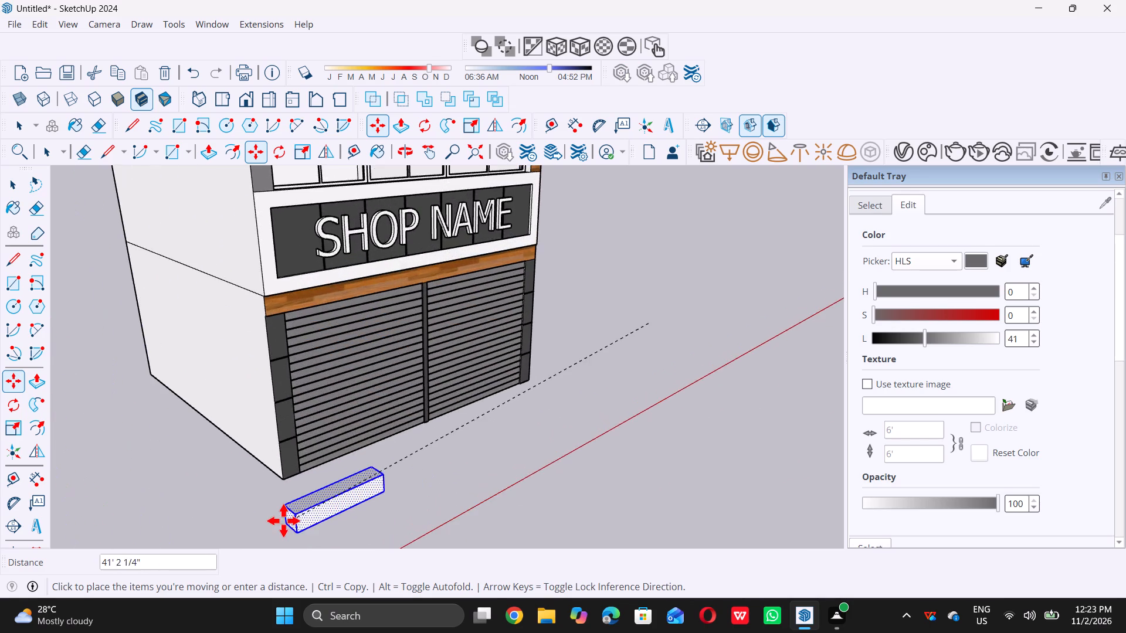
scroll(283, 520, up, 5)
click(283, 520)
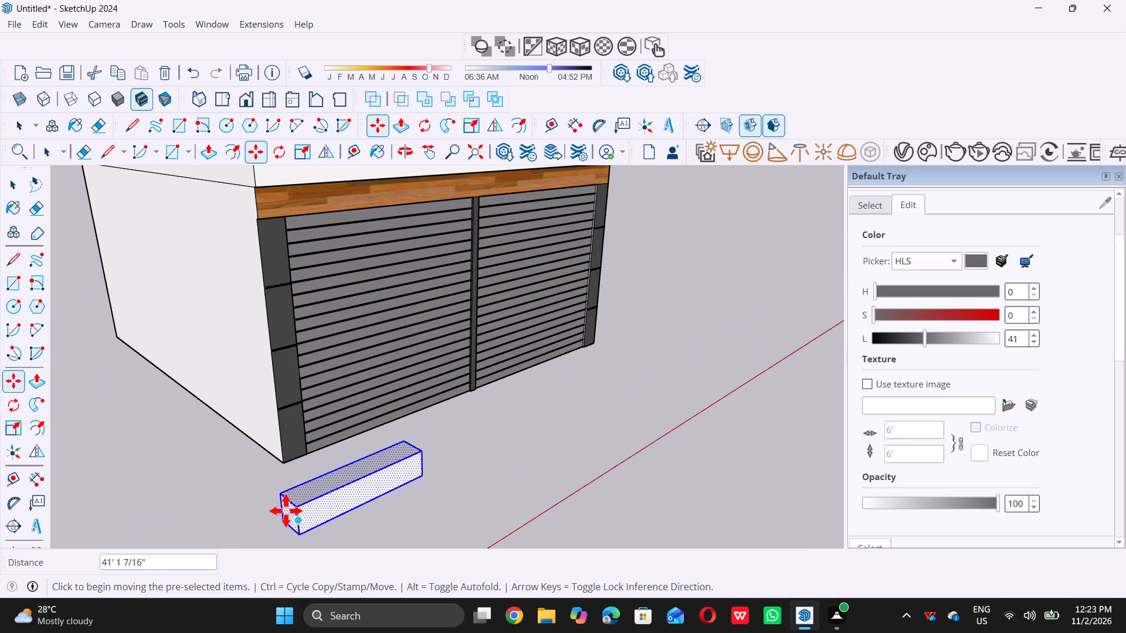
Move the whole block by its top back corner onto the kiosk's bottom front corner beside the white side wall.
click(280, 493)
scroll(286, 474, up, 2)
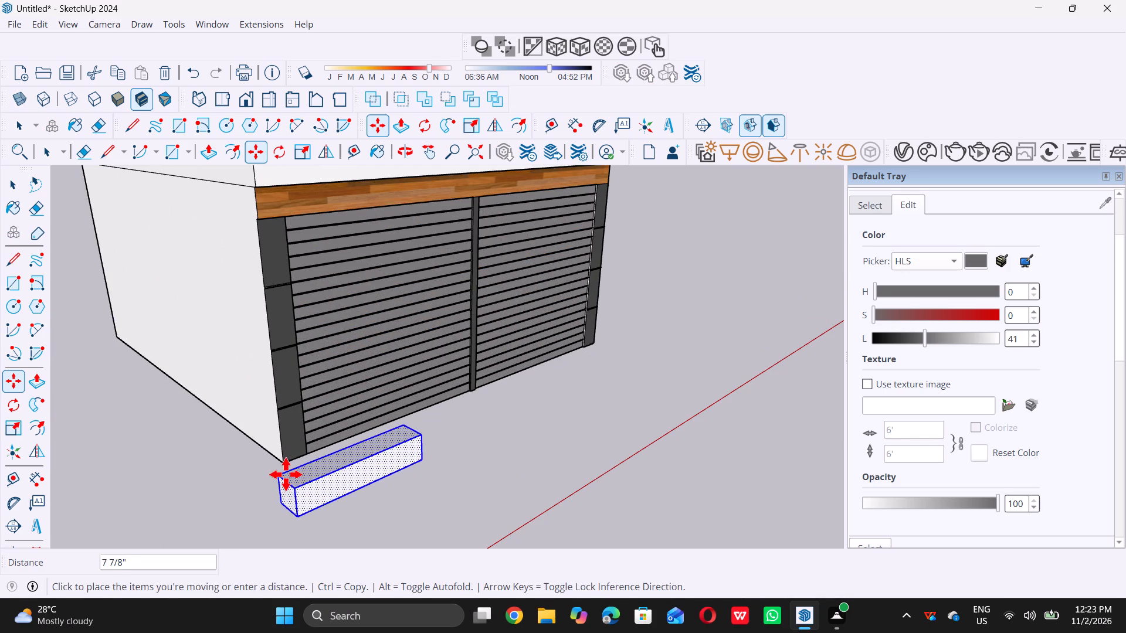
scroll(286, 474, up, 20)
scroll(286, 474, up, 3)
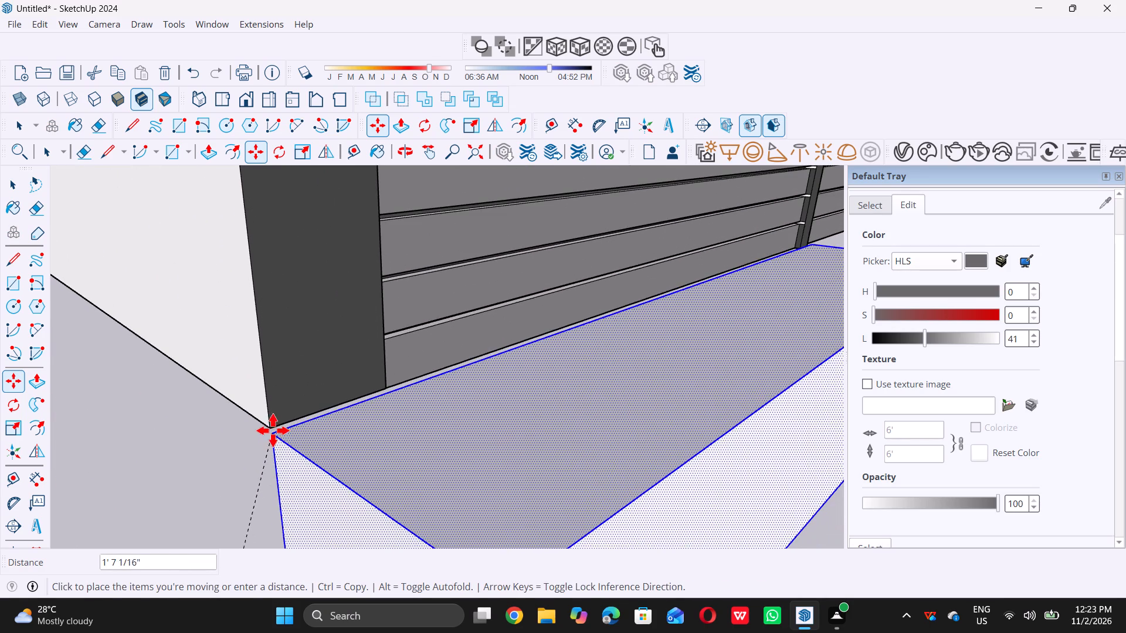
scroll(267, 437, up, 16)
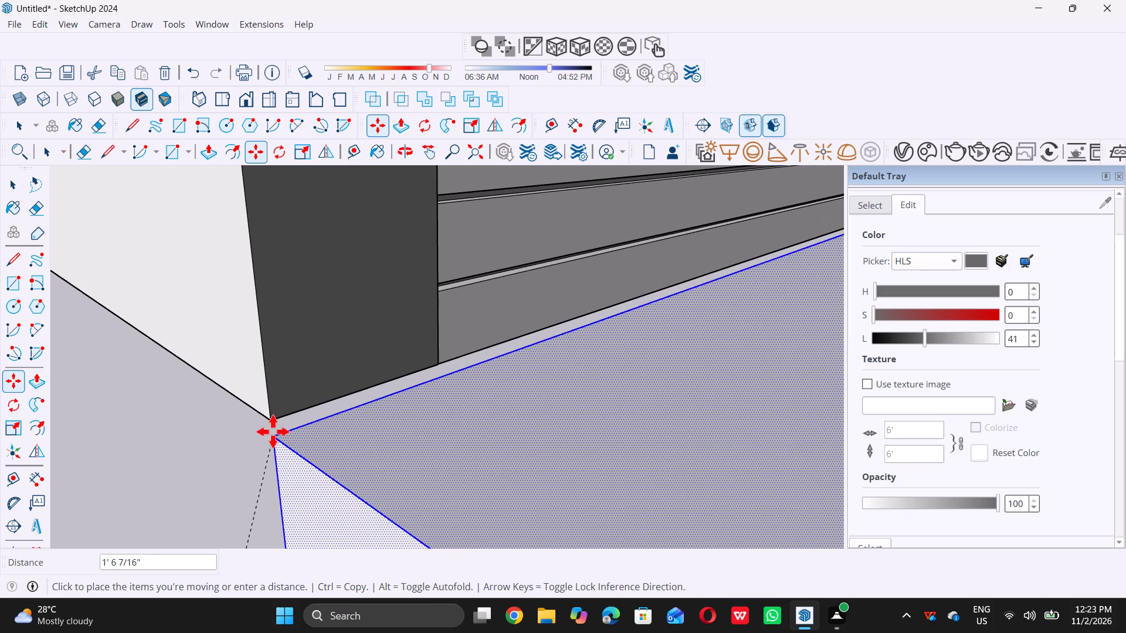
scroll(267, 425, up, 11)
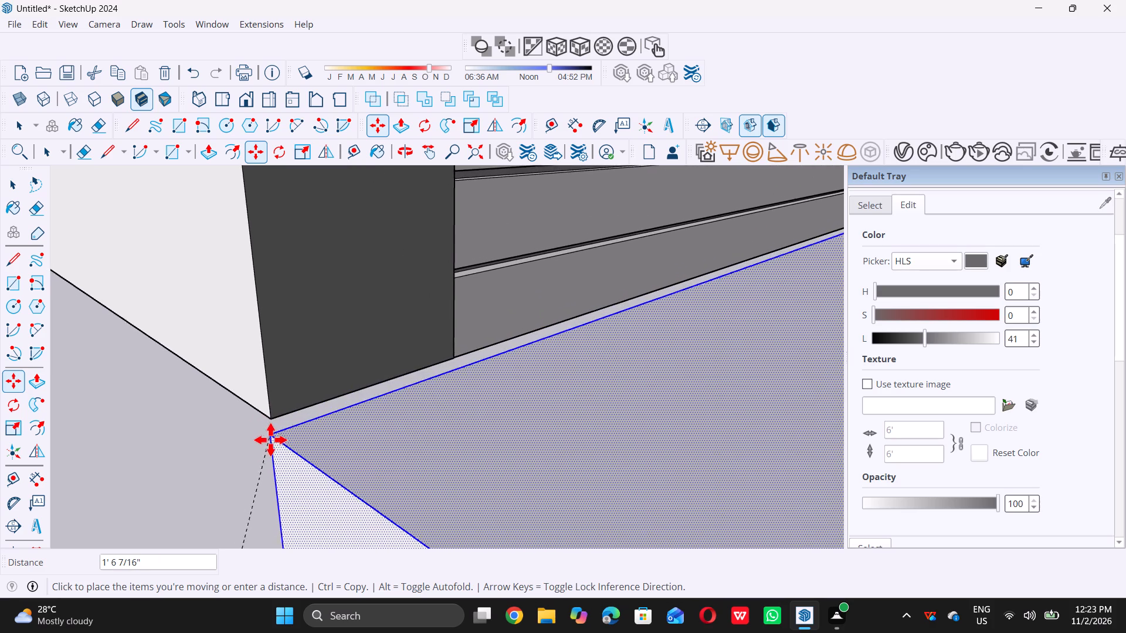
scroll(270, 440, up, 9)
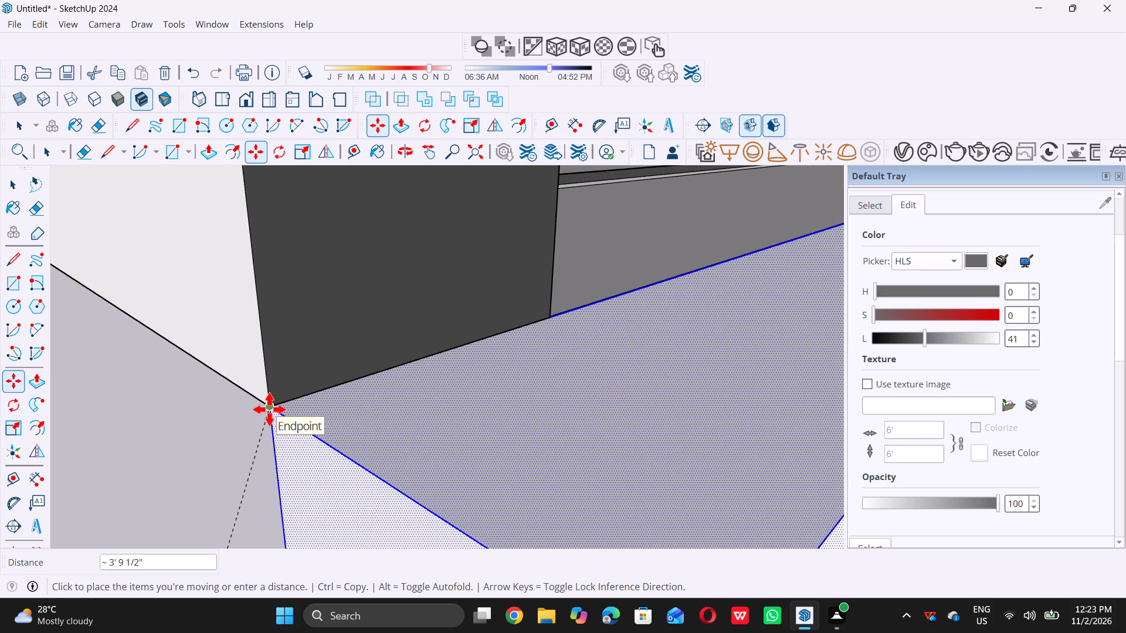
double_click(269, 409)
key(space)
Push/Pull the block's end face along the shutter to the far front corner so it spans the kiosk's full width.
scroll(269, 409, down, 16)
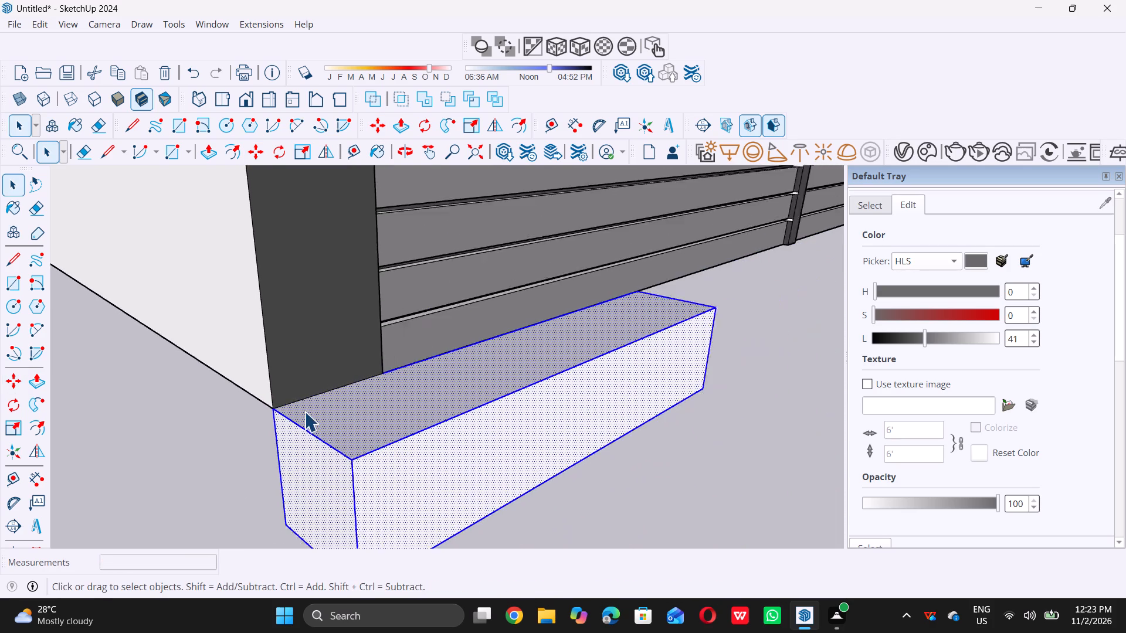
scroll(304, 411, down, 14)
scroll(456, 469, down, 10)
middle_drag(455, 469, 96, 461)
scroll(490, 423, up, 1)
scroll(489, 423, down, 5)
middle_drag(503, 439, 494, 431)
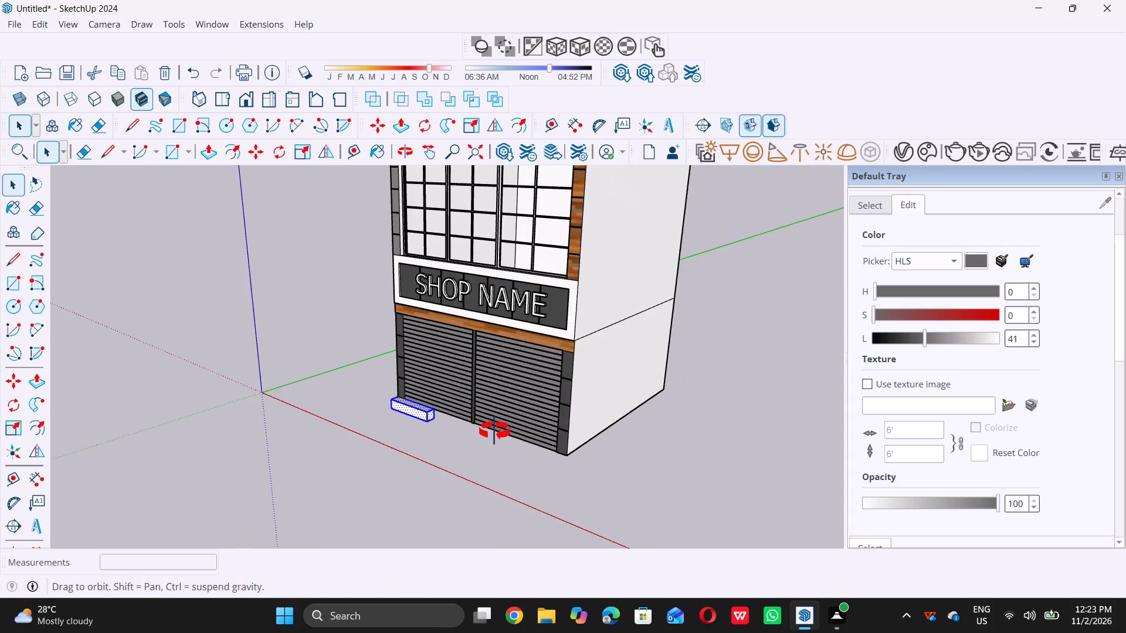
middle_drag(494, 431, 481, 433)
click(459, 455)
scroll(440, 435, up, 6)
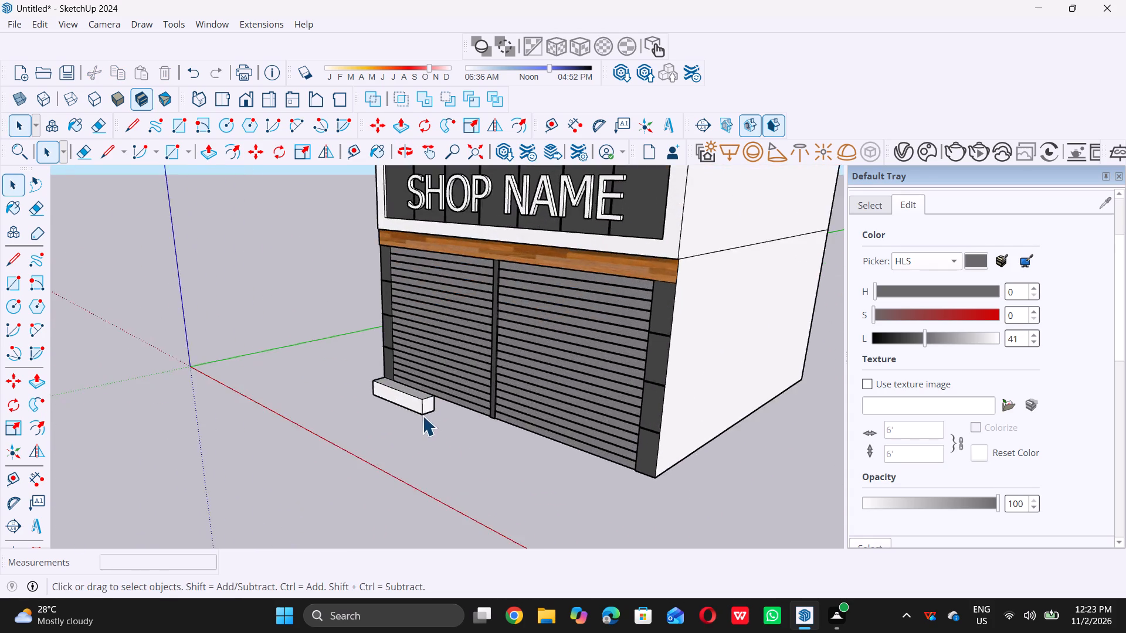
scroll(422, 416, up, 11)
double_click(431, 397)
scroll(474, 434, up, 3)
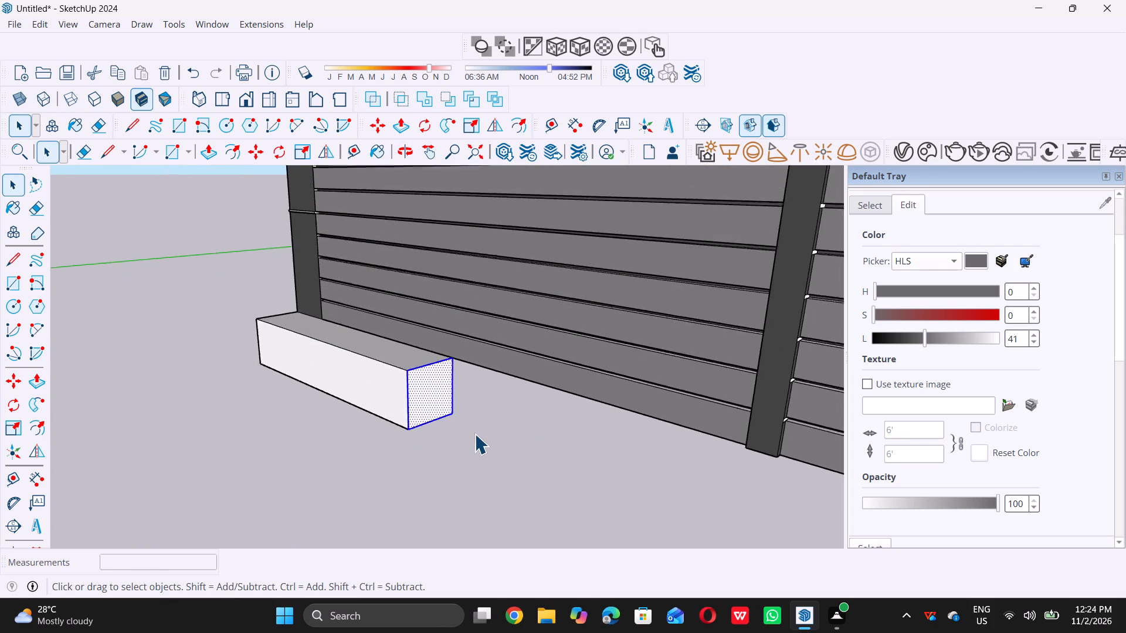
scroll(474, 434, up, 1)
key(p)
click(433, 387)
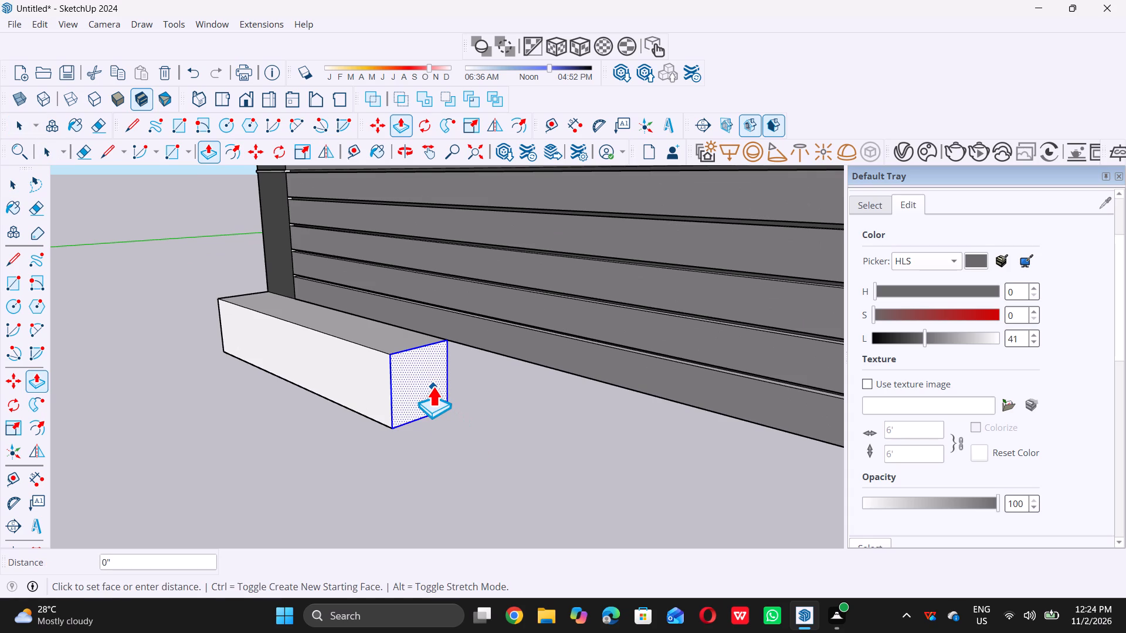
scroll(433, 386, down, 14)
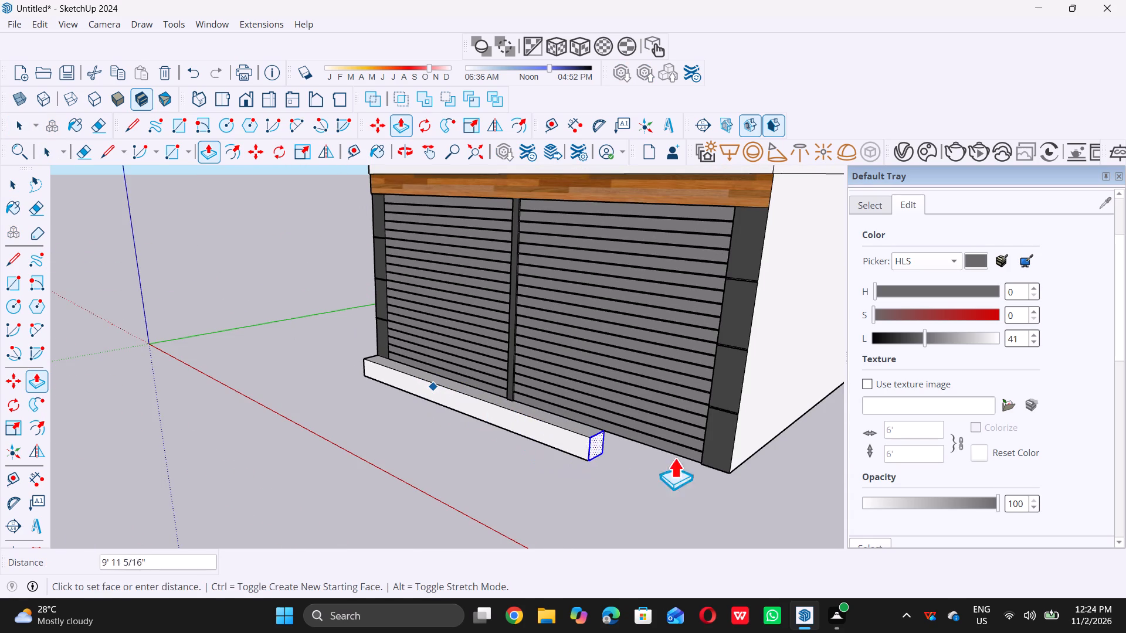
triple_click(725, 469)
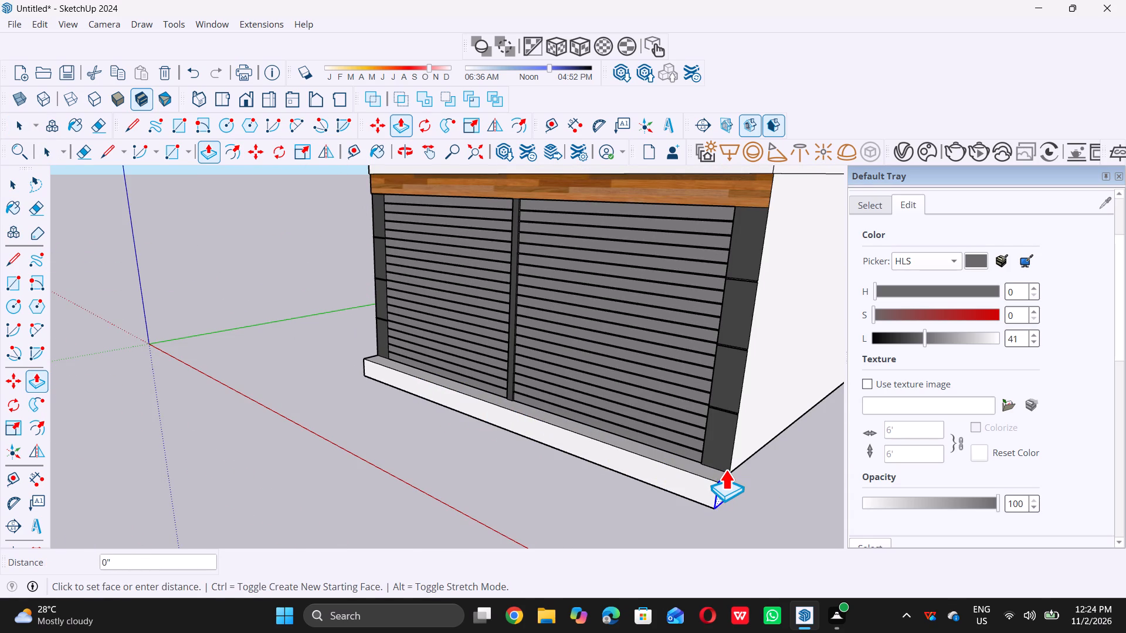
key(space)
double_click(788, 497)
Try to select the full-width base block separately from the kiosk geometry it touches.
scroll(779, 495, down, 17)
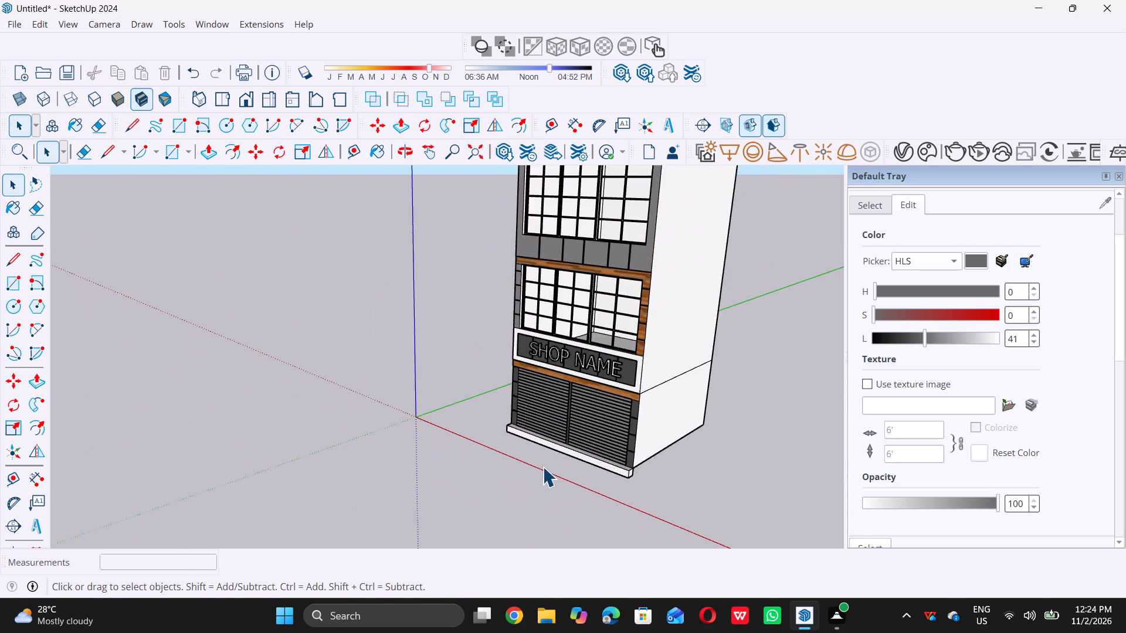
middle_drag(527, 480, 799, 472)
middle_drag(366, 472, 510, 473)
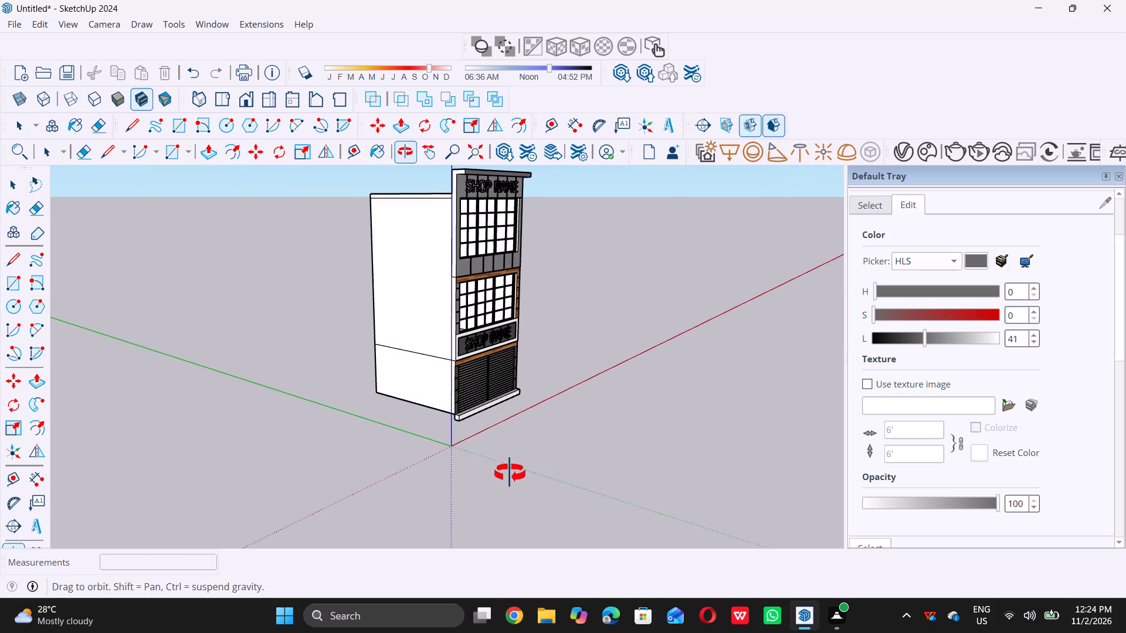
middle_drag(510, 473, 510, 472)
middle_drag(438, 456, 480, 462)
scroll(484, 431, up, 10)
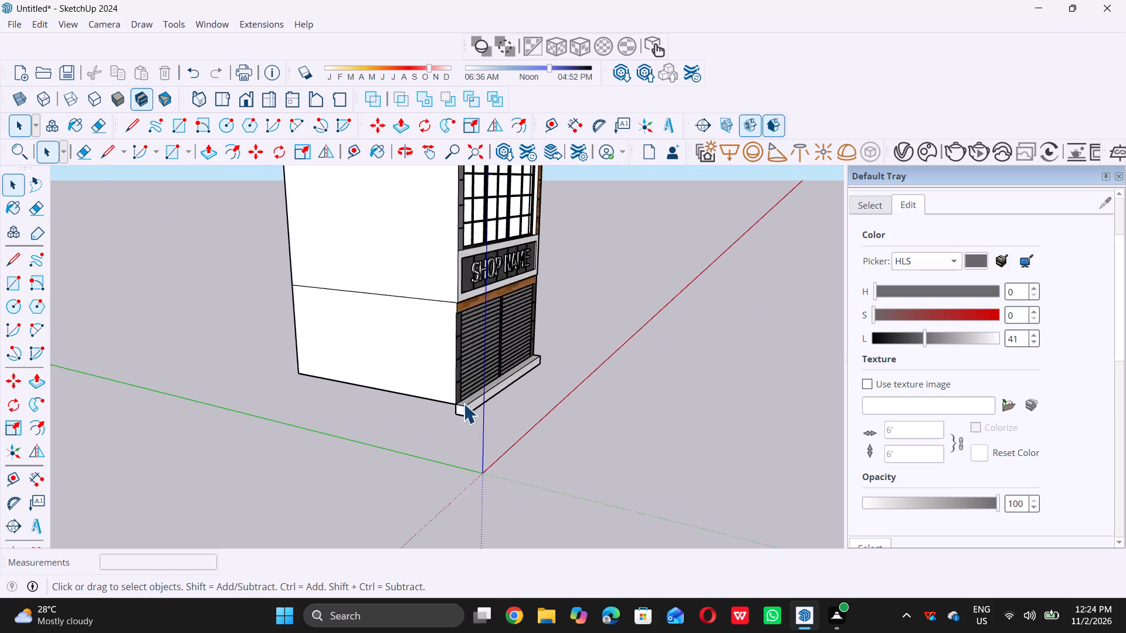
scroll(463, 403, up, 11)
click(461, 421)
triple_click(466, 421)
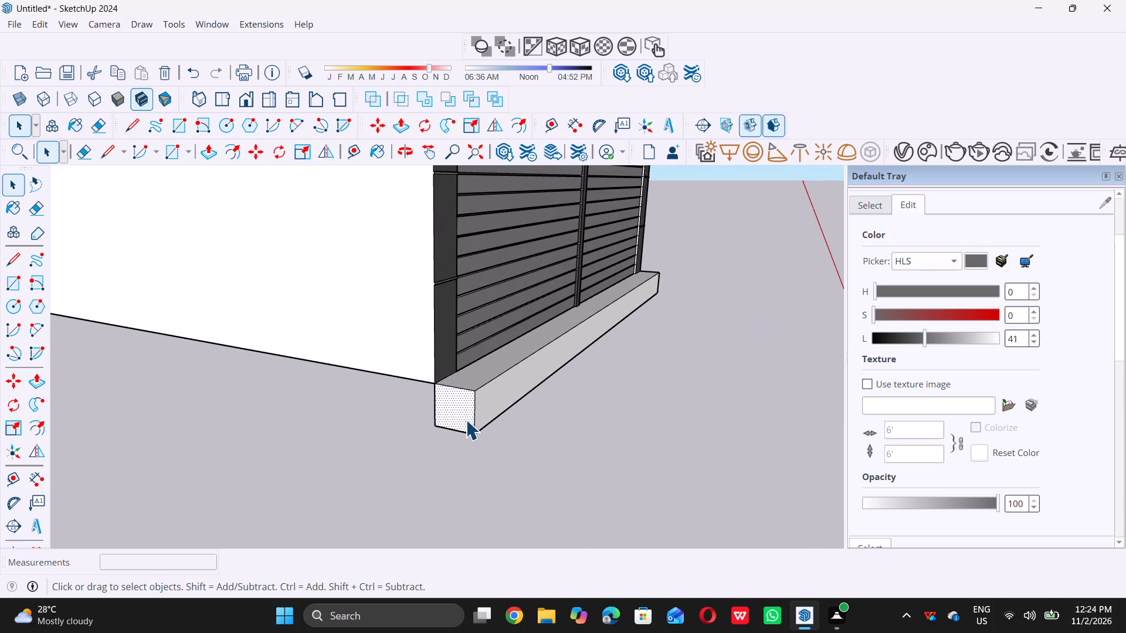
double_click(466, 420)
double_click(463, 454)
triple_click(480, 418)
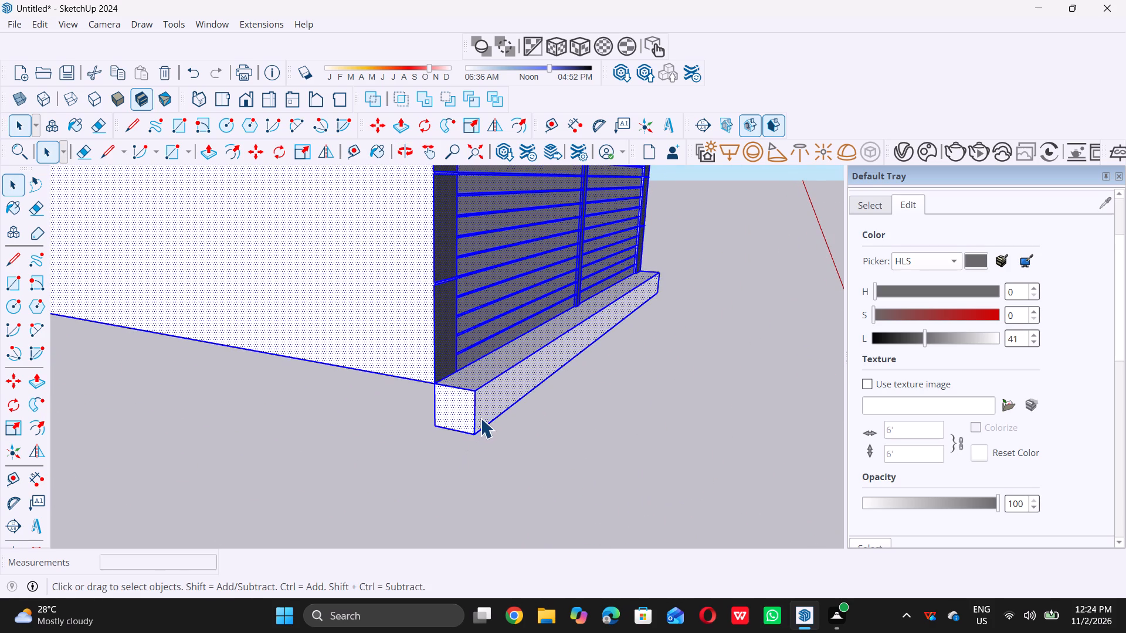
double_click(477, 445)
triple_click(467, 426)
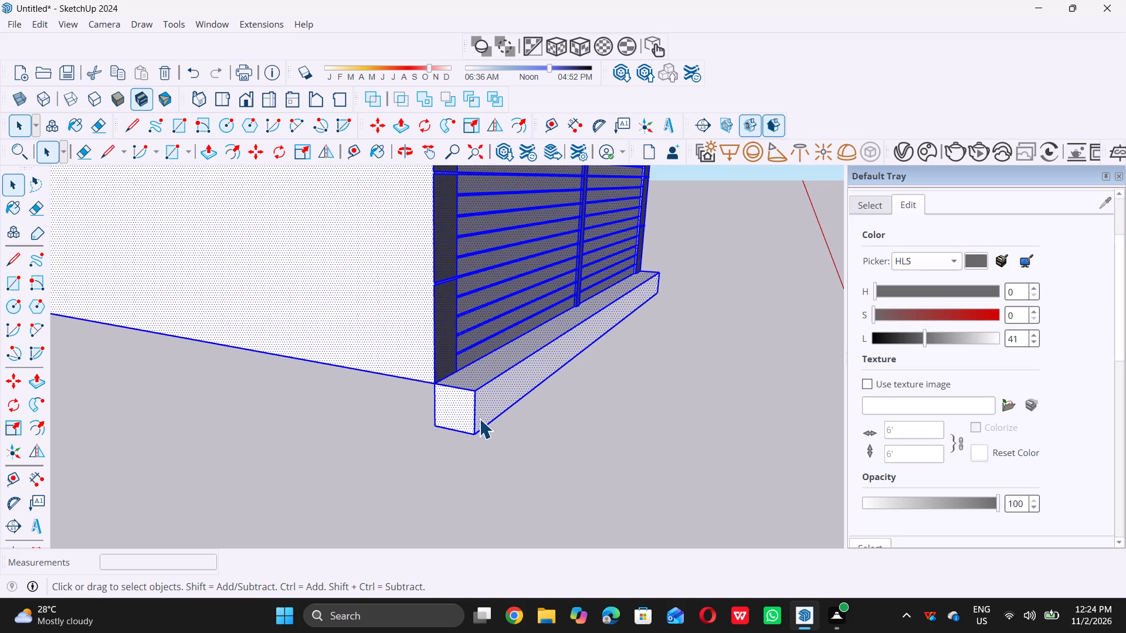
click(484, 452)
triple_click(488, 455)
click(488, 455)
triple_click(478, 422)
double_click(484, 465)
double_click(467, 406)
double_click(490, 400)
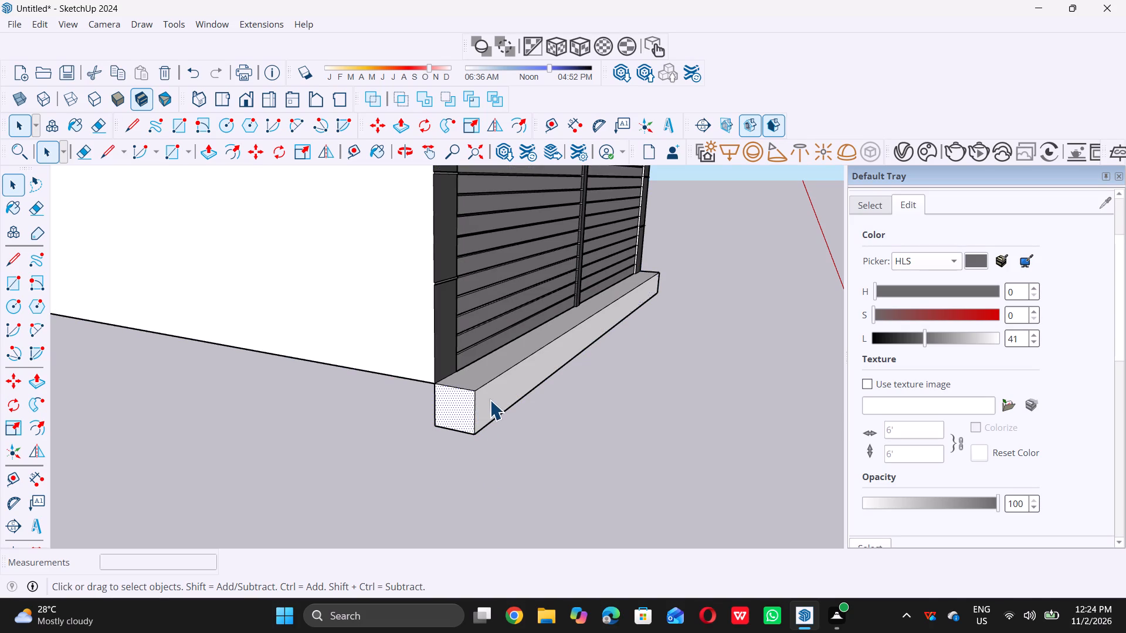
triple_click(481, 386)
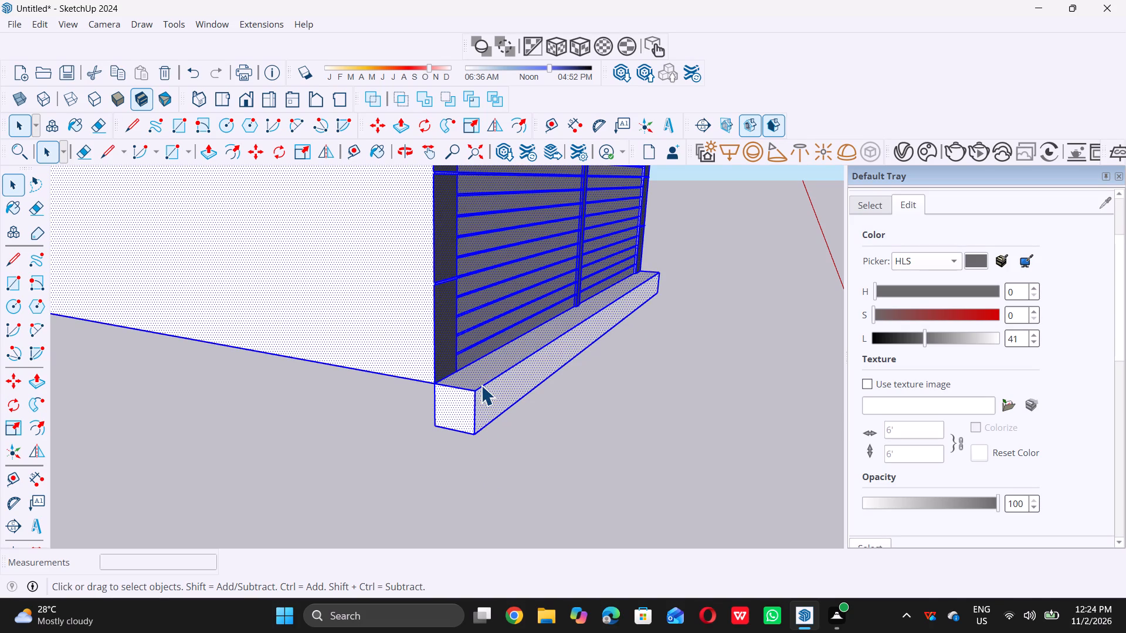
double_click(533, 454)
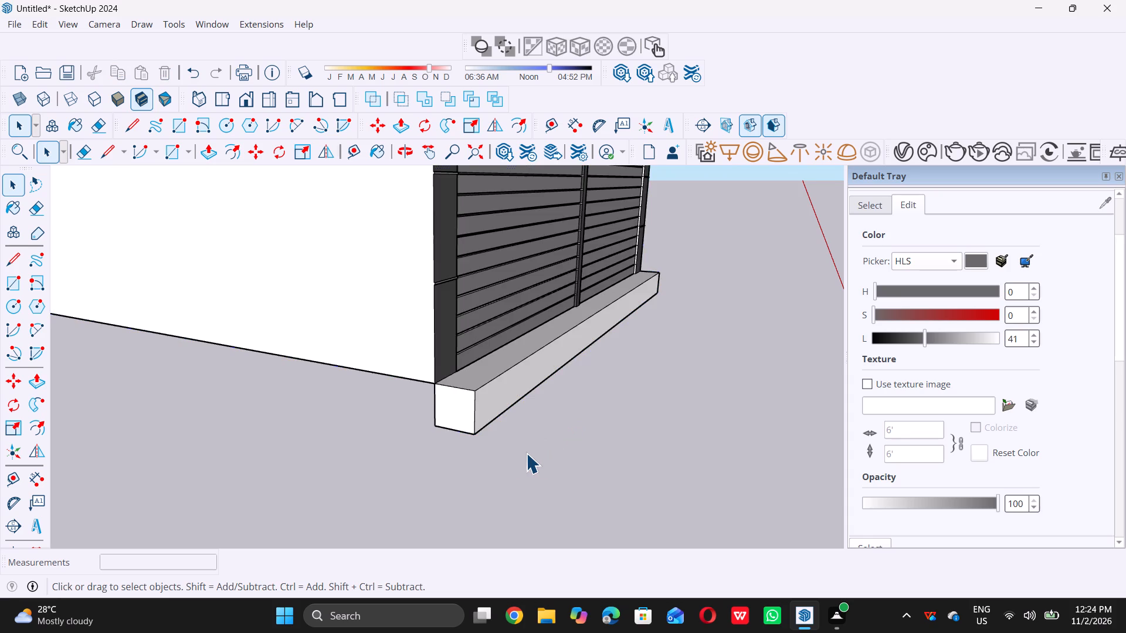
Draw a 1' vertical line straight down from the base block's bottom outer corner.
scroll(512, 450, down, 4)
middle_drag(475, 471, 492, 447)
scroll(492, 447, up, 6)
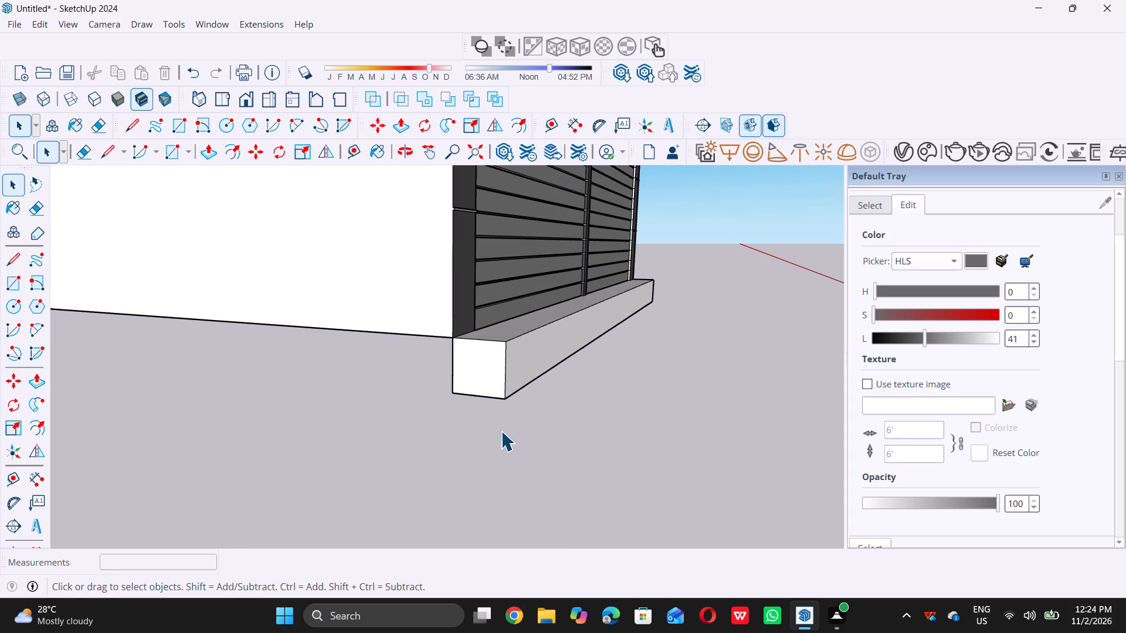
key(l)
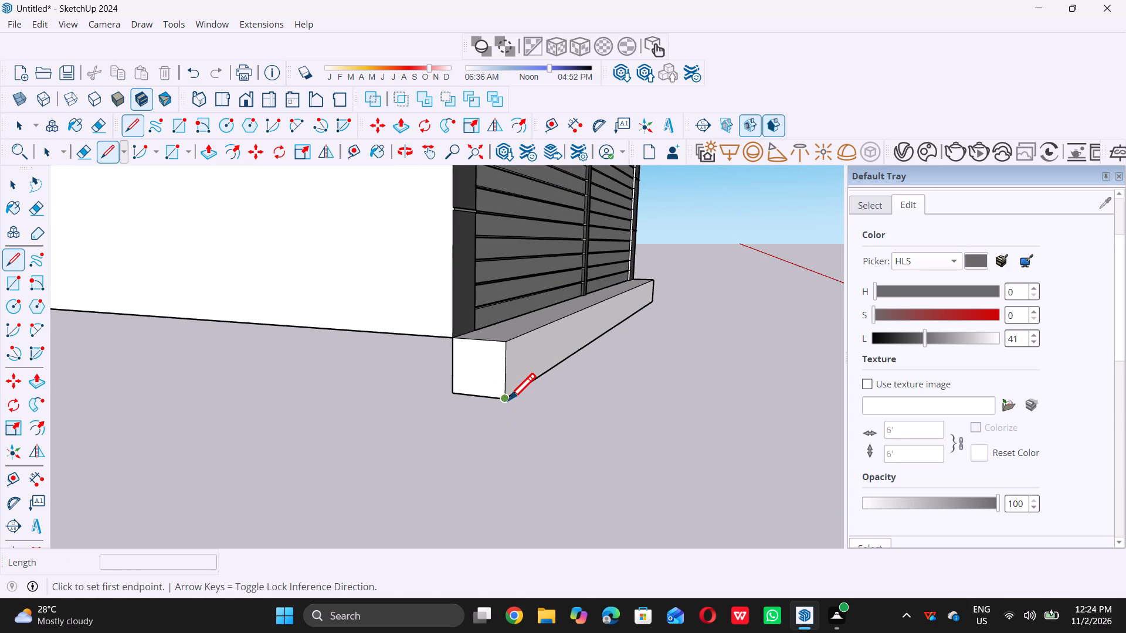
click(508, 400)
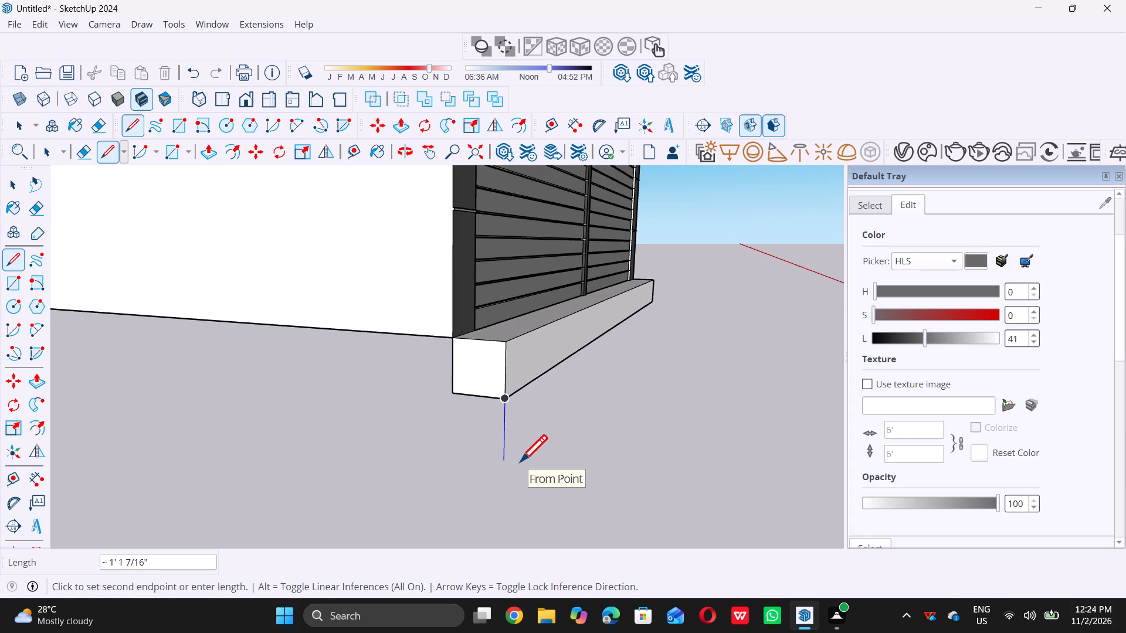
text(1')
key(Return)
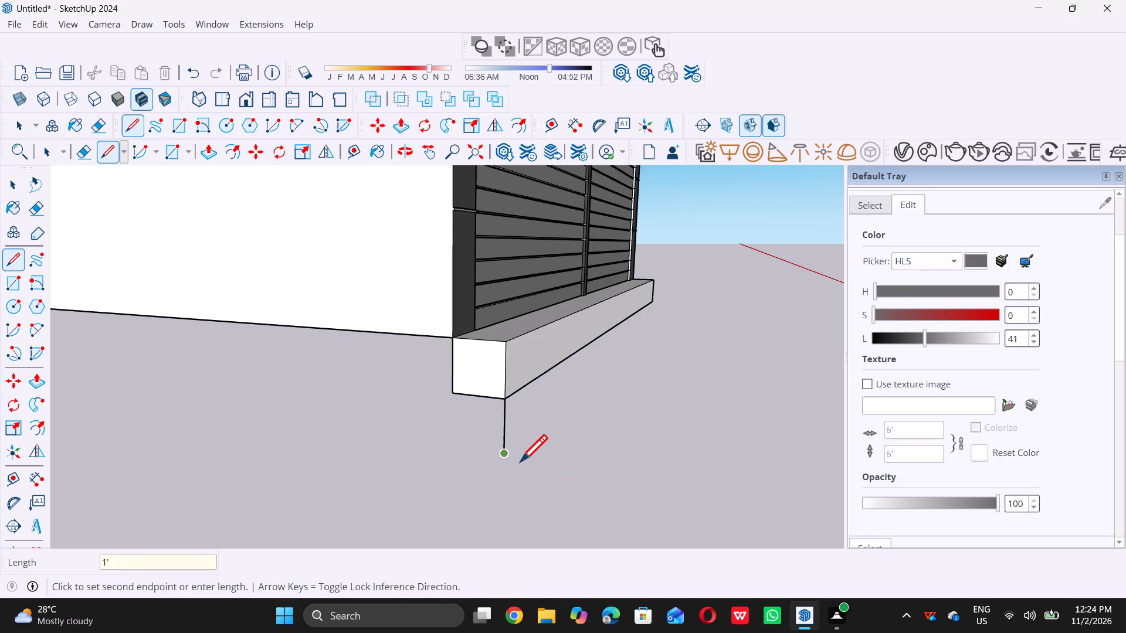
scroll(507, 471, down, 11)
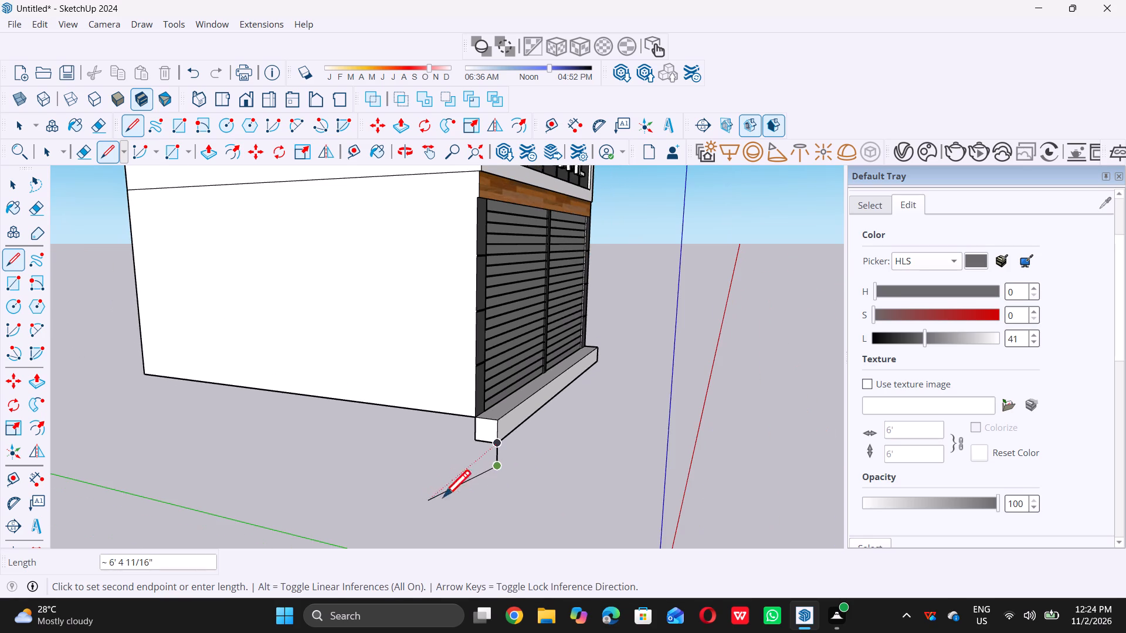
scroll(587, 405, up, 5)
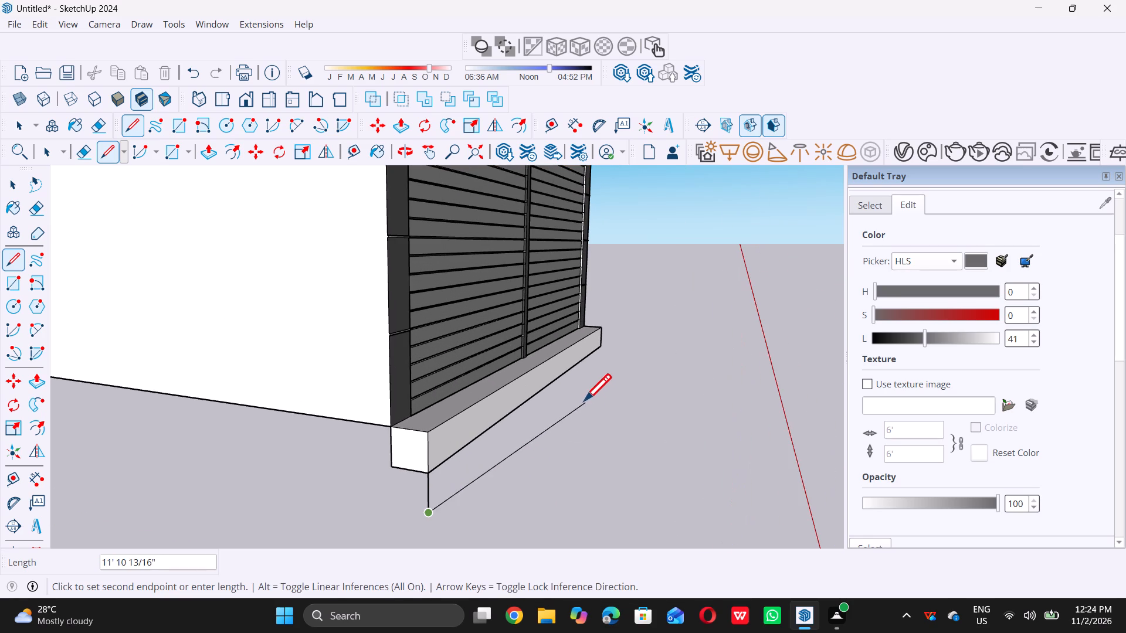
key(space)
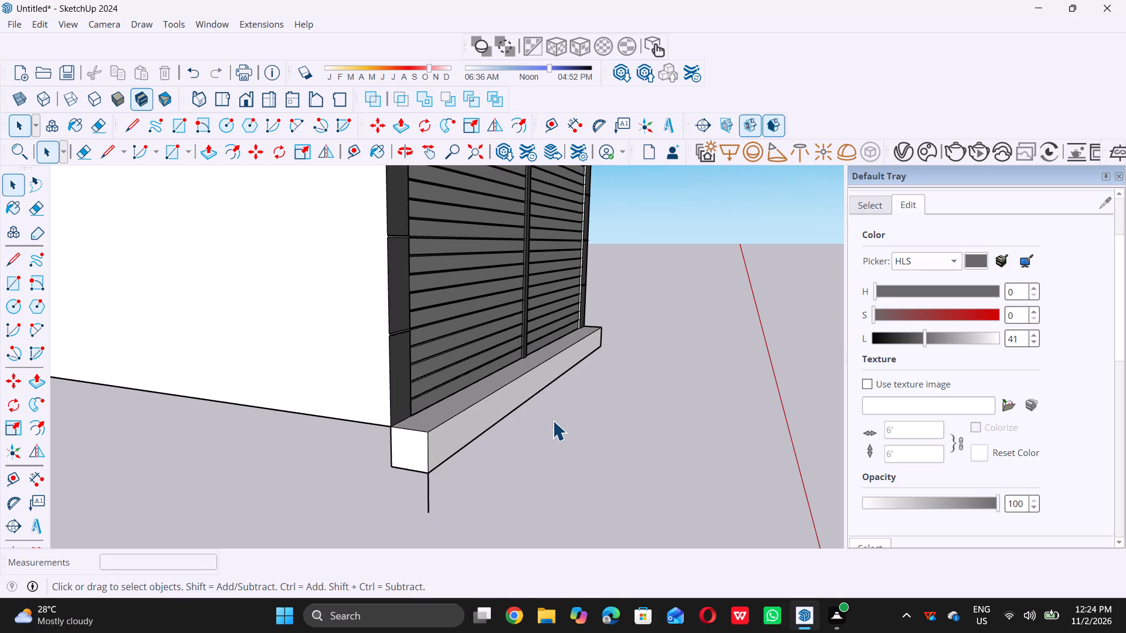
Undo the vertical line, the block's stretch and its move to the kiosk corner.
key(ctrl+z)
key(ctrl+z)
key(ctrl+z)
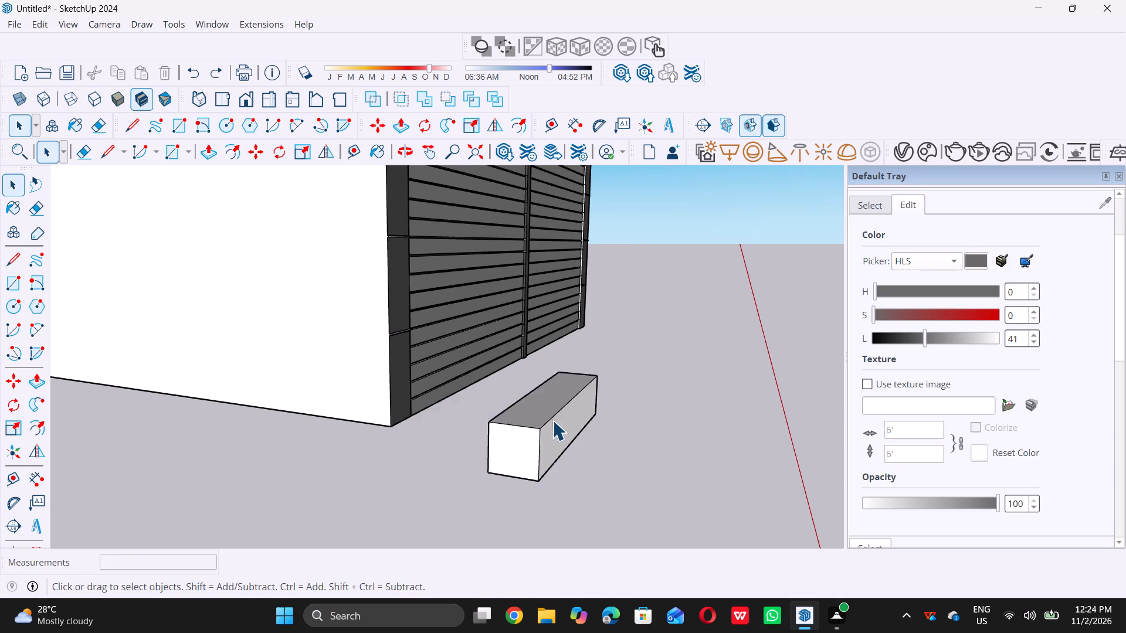
Select all of the loose block in front of the shutter and make it a group.
scroll(549, 423, down, 7)
scroll(541, 435, up, 5)
double_click(533, 437)
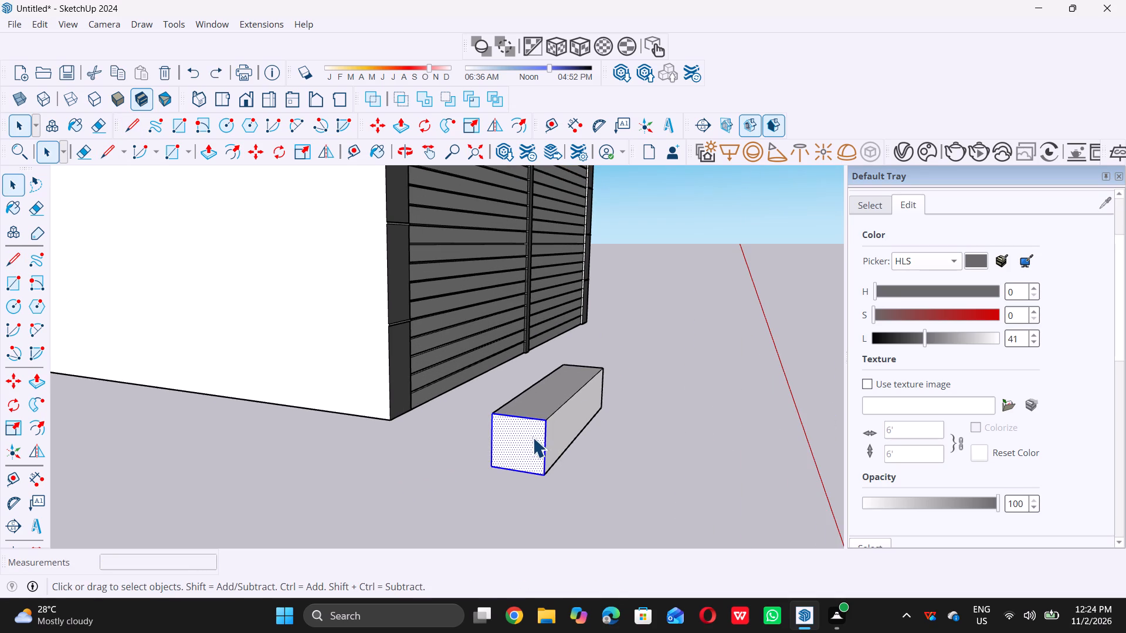
triple_click(541, 430)
right_click(547, 428)
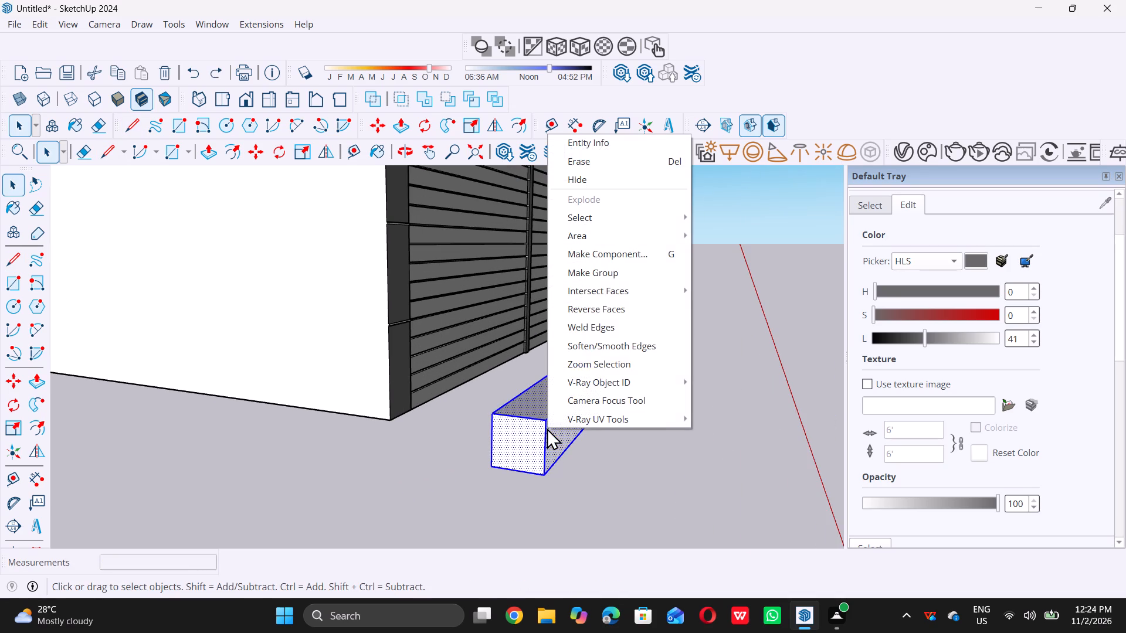
double_click(608, 270)
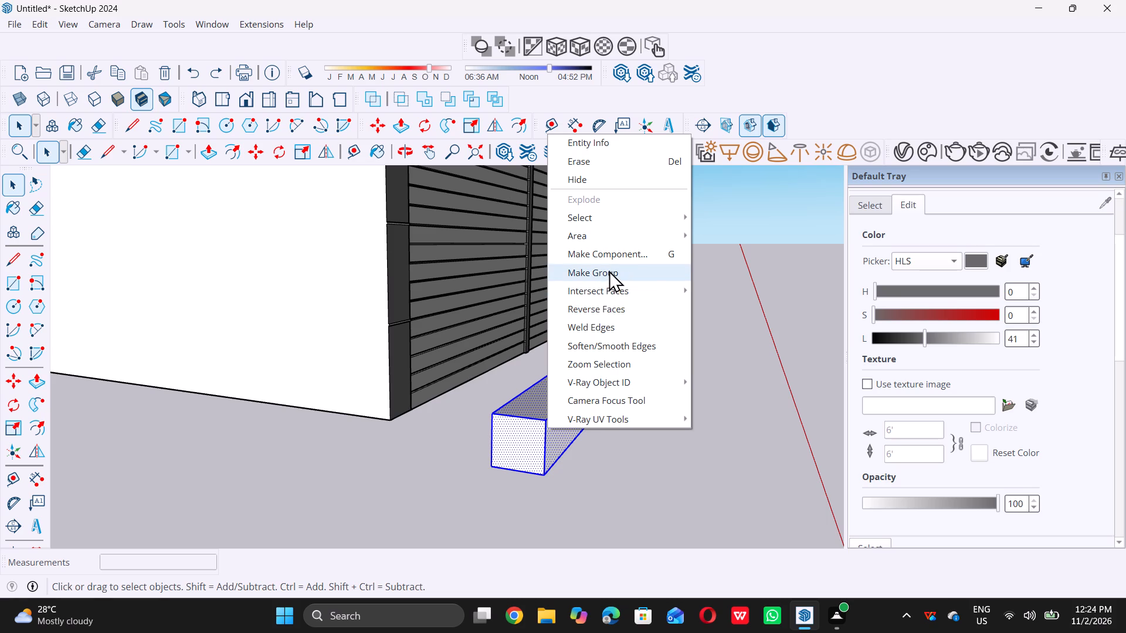
Move the grouped block so its top inner corner meets the kiosk's bottom front corner beside the shutter.
click(515, 429)
key(m)
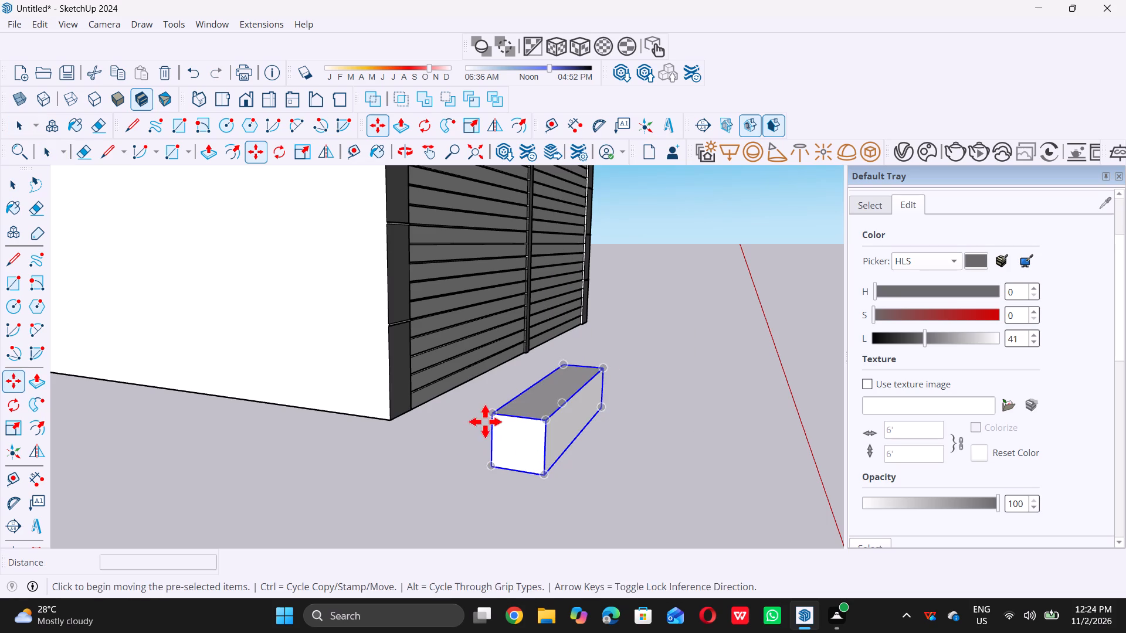
click(494, 412)
scroll(404, 433, up, 10)
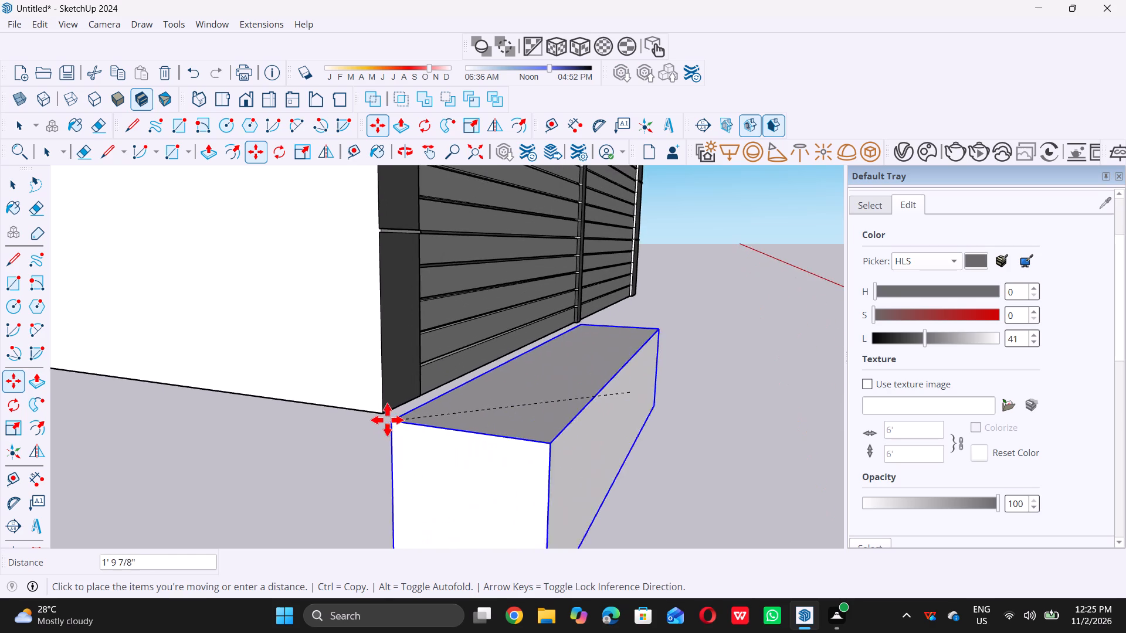
scroll(387, 420, up, 14)
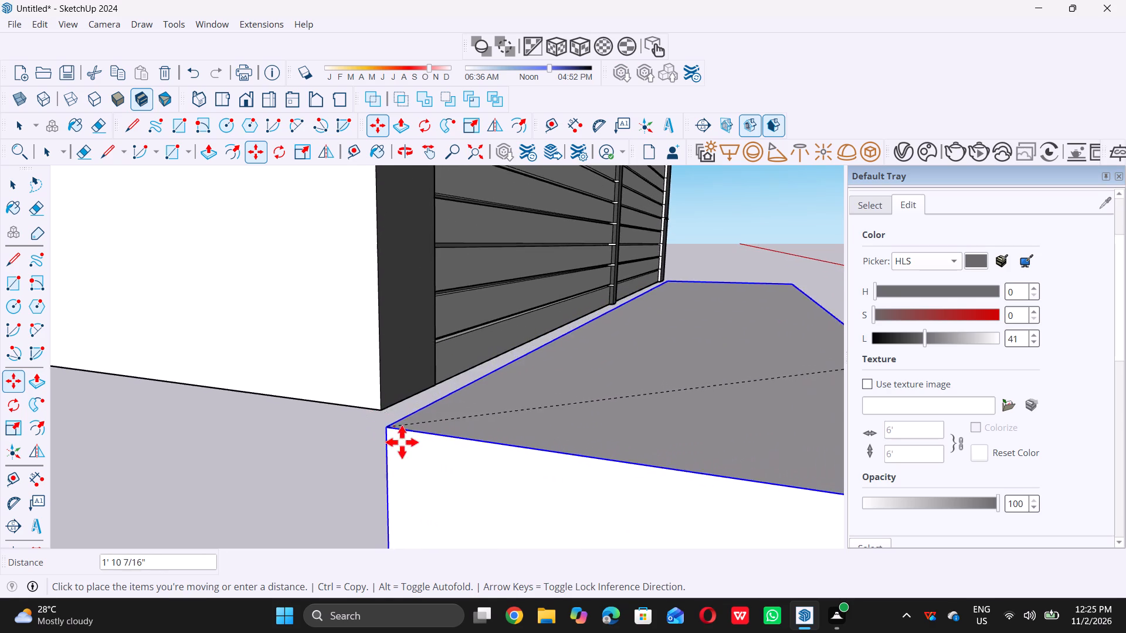
scroll(402, 442, up, 10)
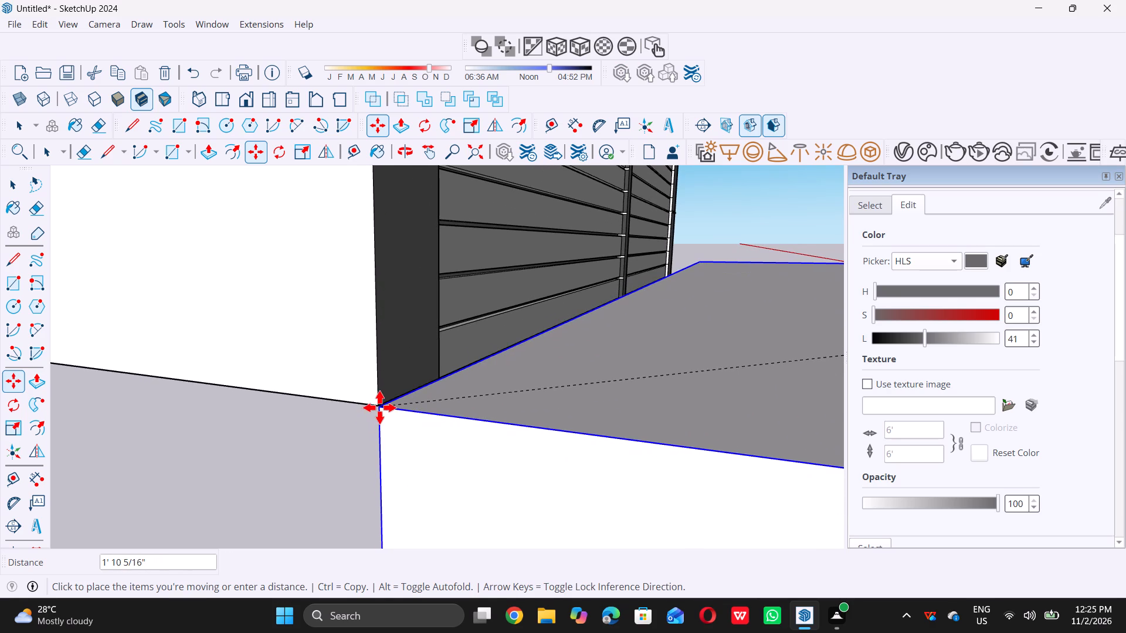
scroll(415, 421, down, 11)
middle_drag(447, 448, 484, 416)
scroll(484, 416, up, 1)
scroll(484, 416, down, 6)
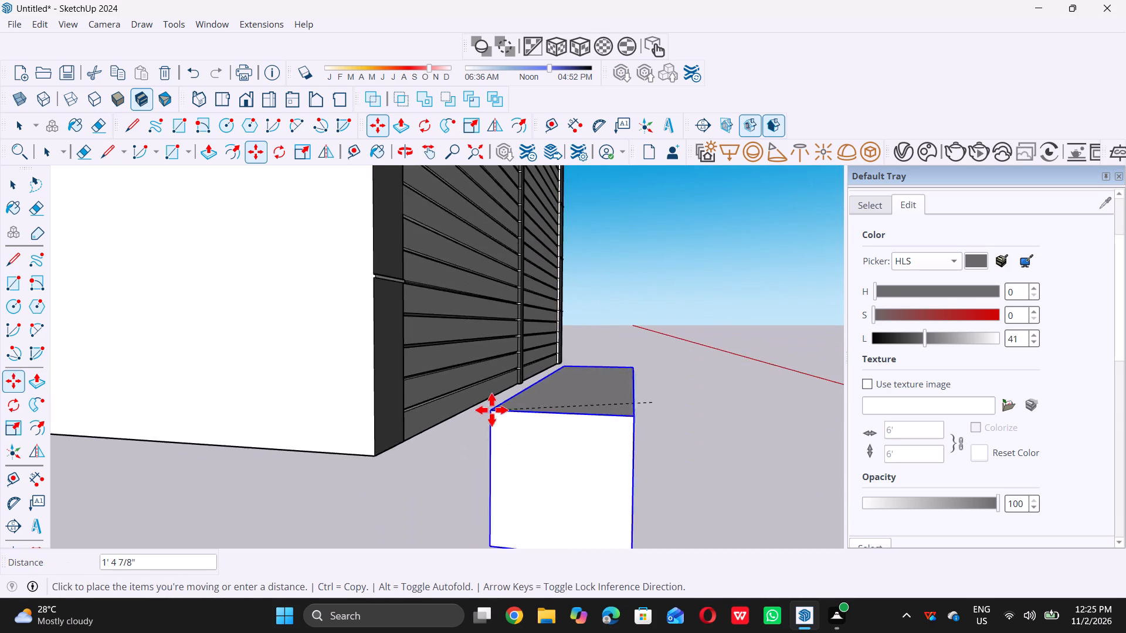
scroll(491, 410, down, 11)
scroll(453, 448, up, 16)
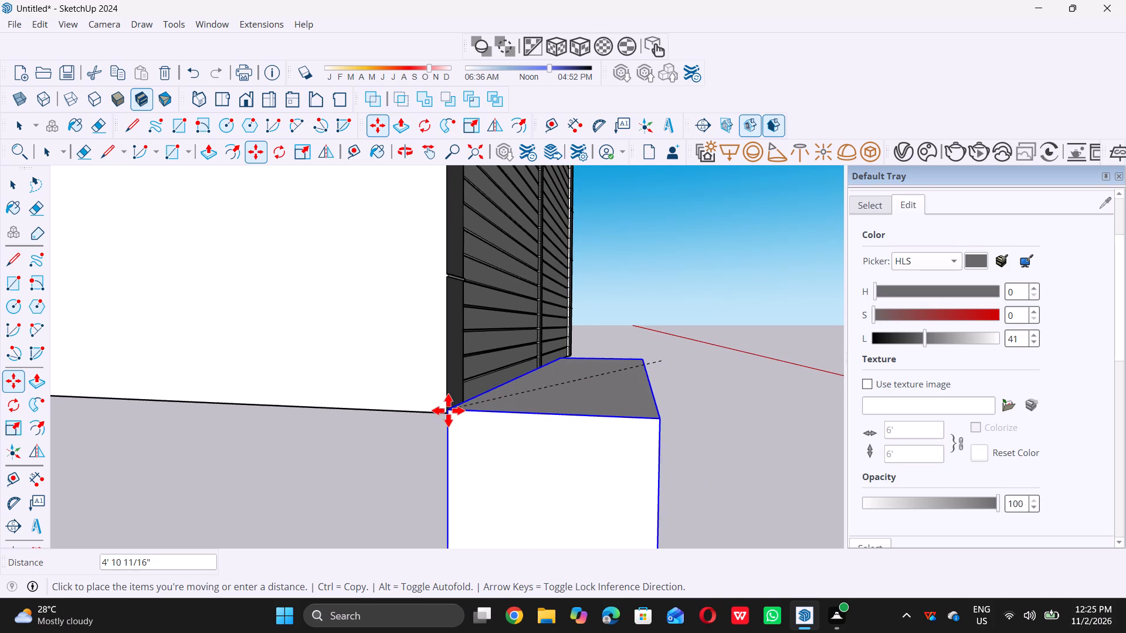
scroll(448, 410, up, 13)
scroll(453, 411, down, 2)
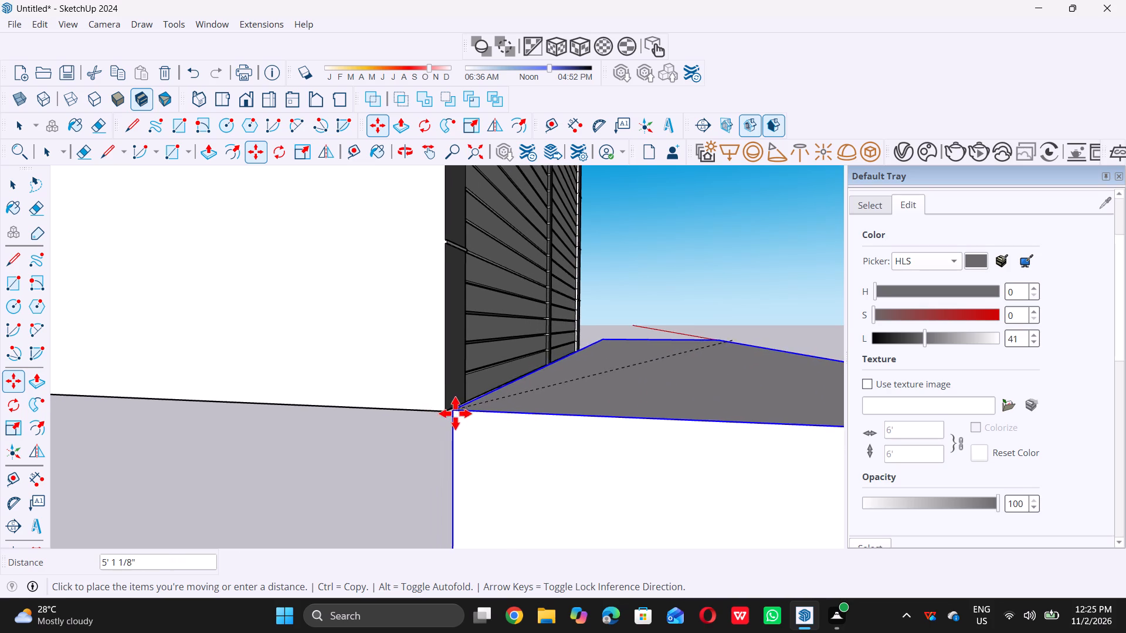
scroll(455, 413, down, 20)
scroll(455, 413, down, 6)
middle_drag(535, 457, 550, 407)
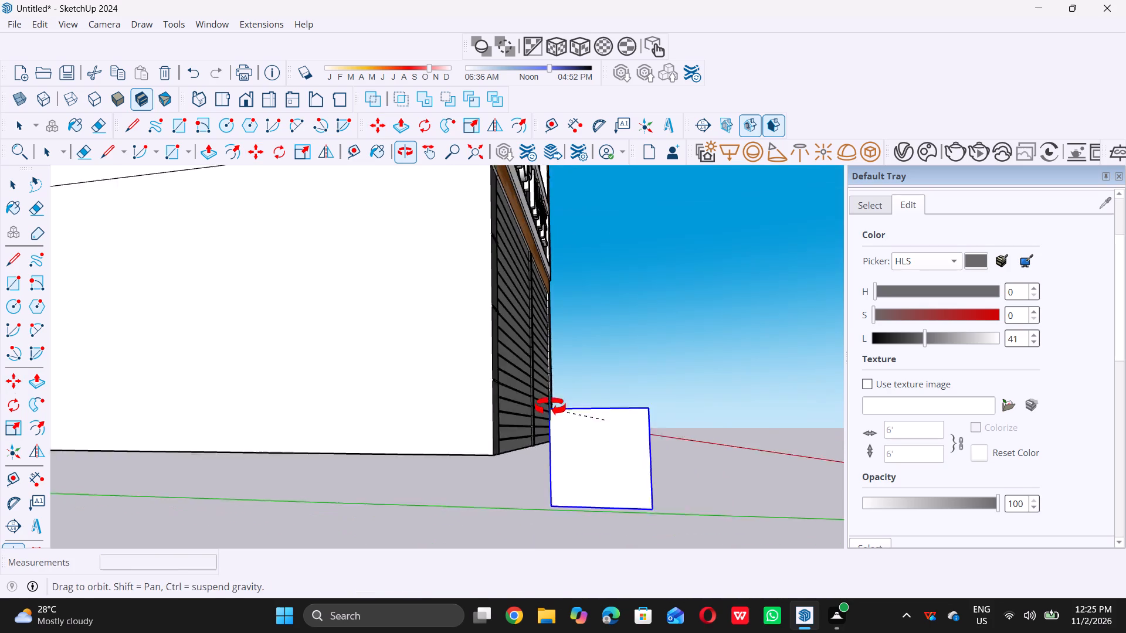
middle_drag(550, 407, 551, 403)
scroll(480, 467, up, 20)
scroll(480, 467, up, 4)
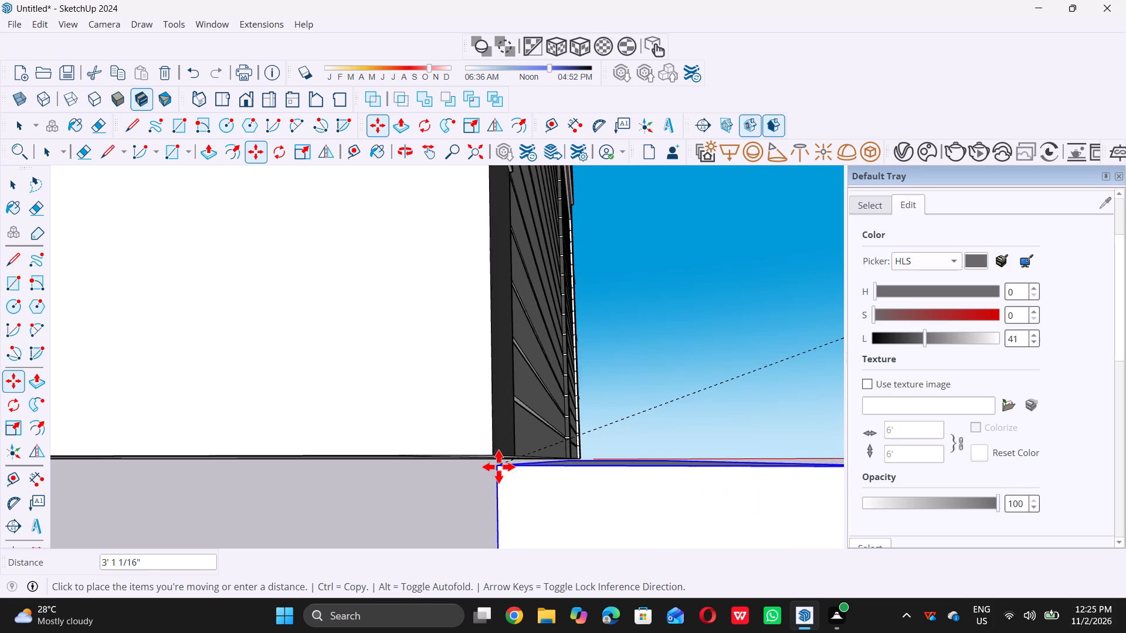
scroll(498, 467, up, 19)
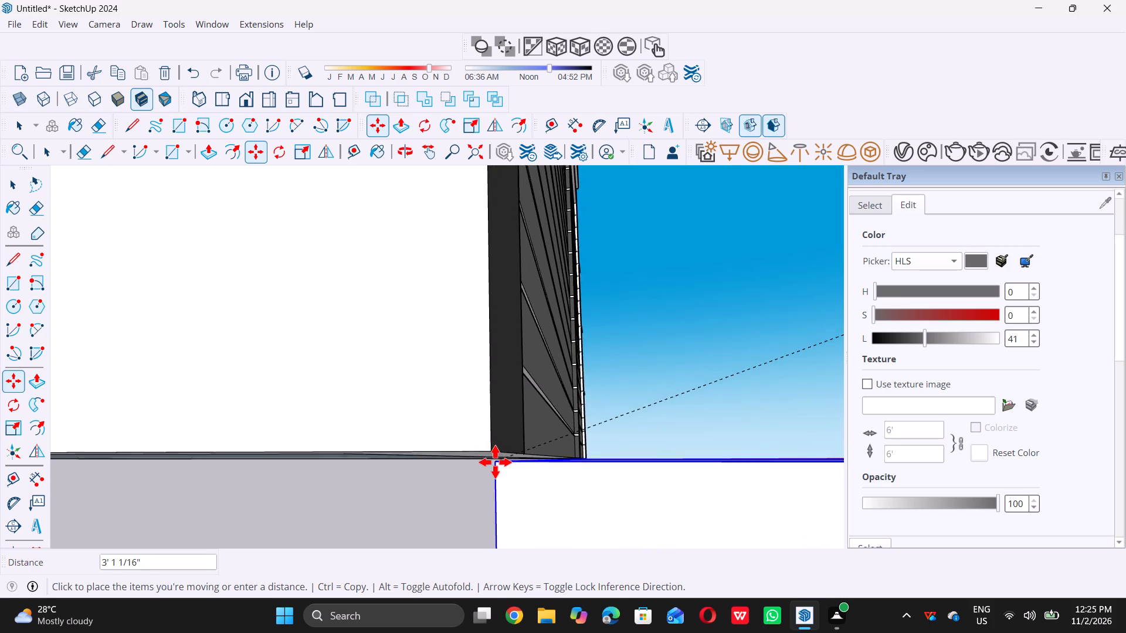
scroll(495, 462, up, 13)
double_click(490, 451)
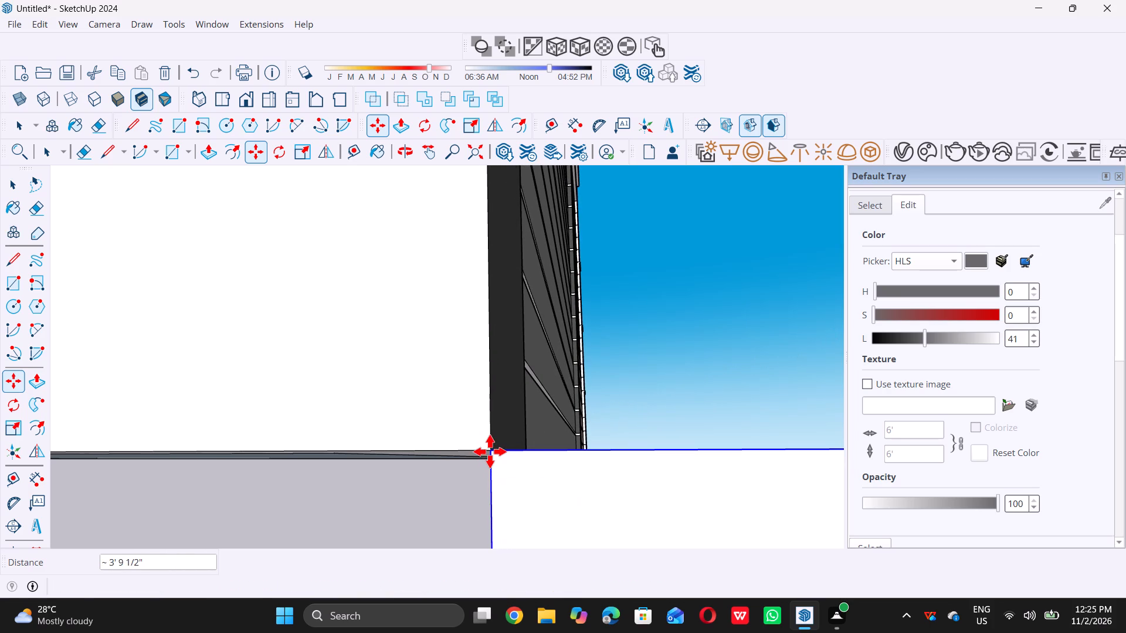
key(space)
Copy the block diagonally down about 1' 5 1/16" from its top inner corner to its bottom outer corner as a second stair step.
scroll(479, 458, down, 8)
middle_drag(477, 469, 482, 471)
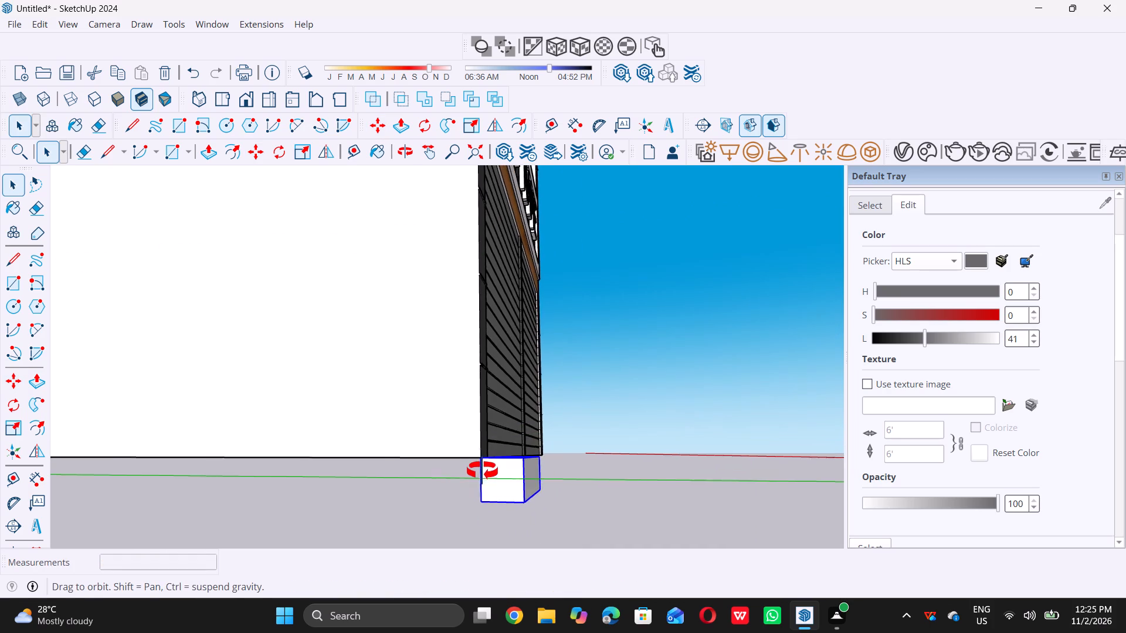
middle_drag(482, 471, 483, 471)
middle_click(483, 471)
scroll(484, 475, up, 7)
scroll(482, 475, down, 11)
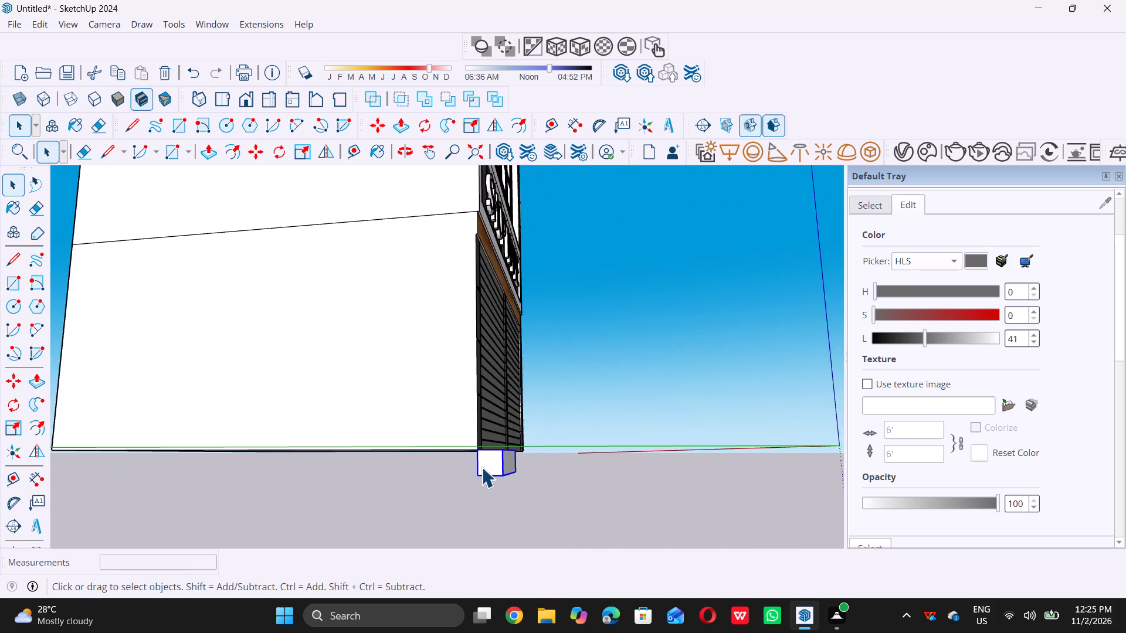
scroll(483, 470, up, 10)
key(m)
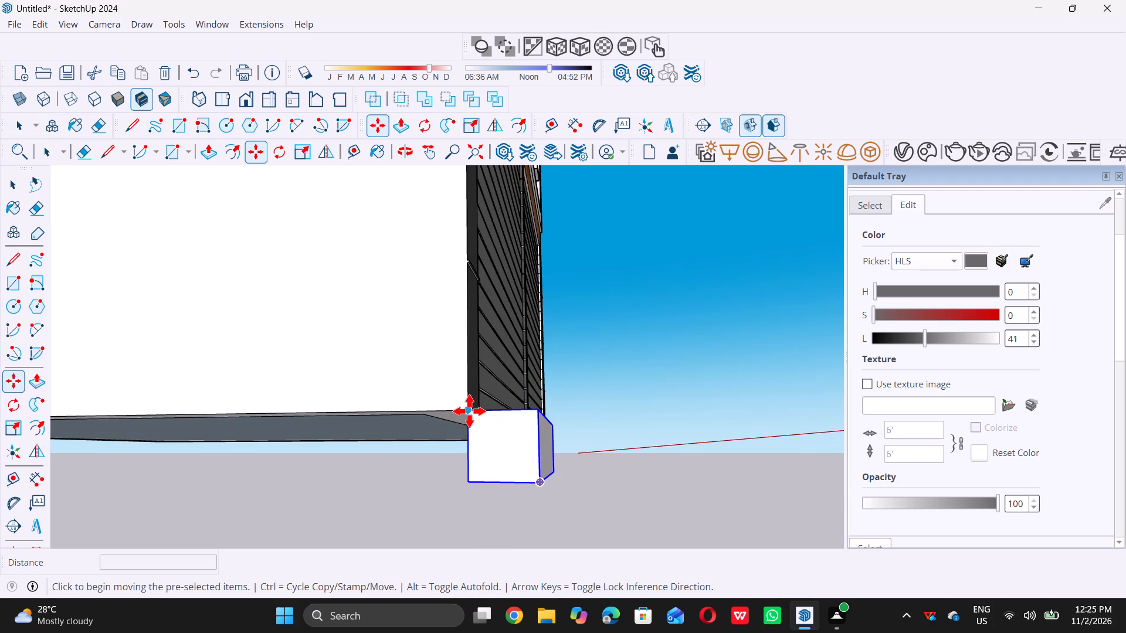
double_click(469, 411)
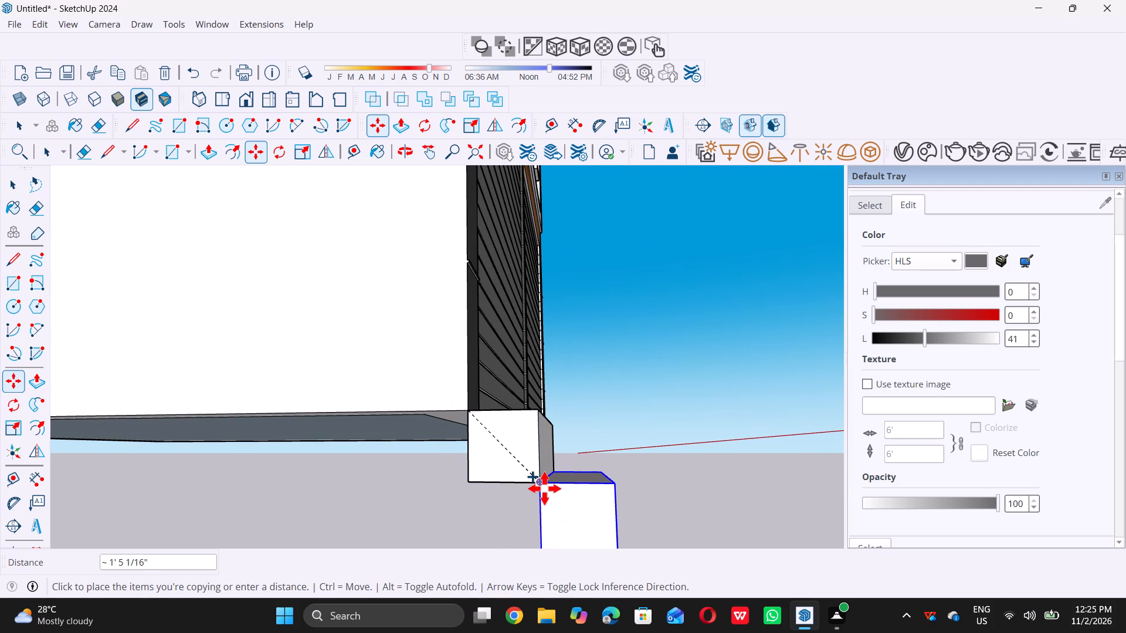
scroll(544, 488, up, 2)
click(536, 482)
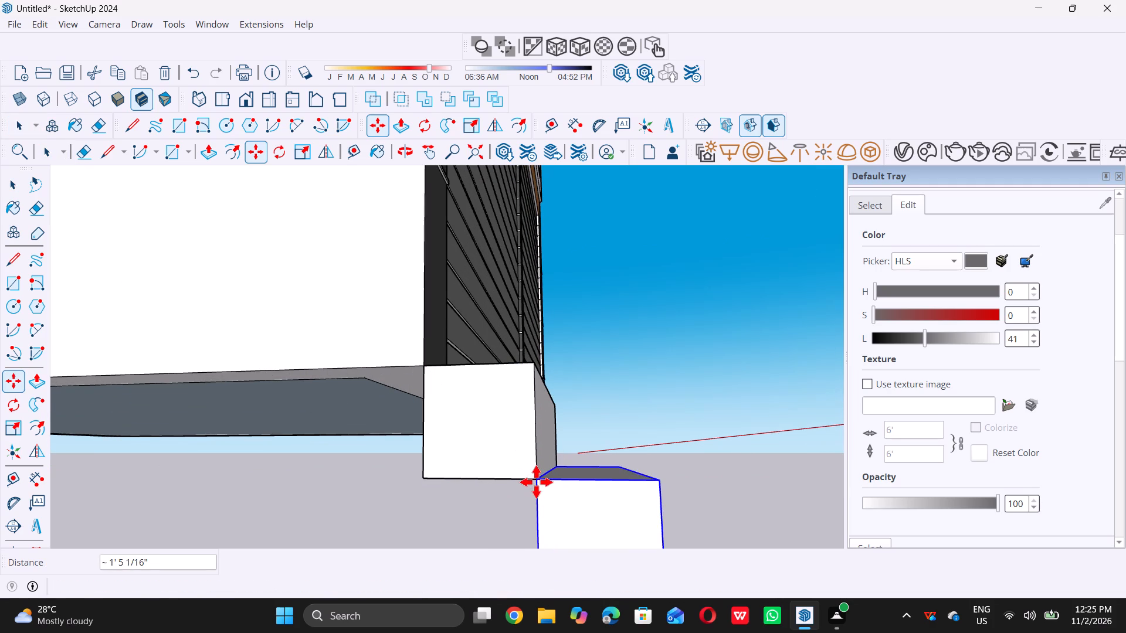
Copy the second step block diagonally down to its bottom outer corner by about 1' 5 1/16" as a third step.
scroll(535, 481, down, 17)
scroll(542, 496, up, 5)
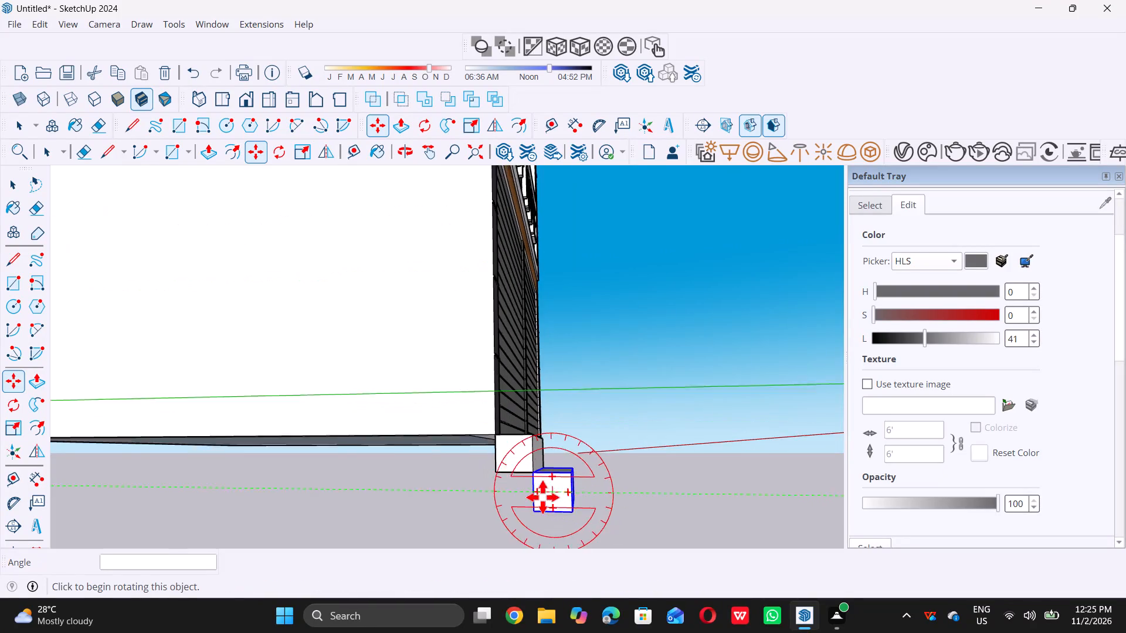
click(533, 468)
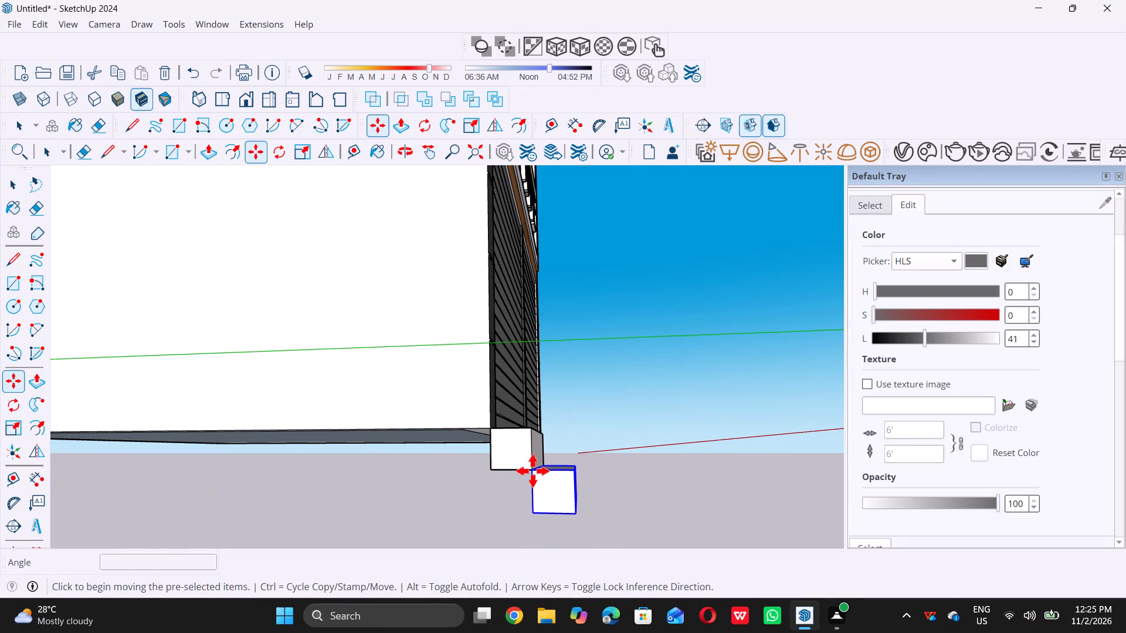
scroll(575, 515, up, 4)
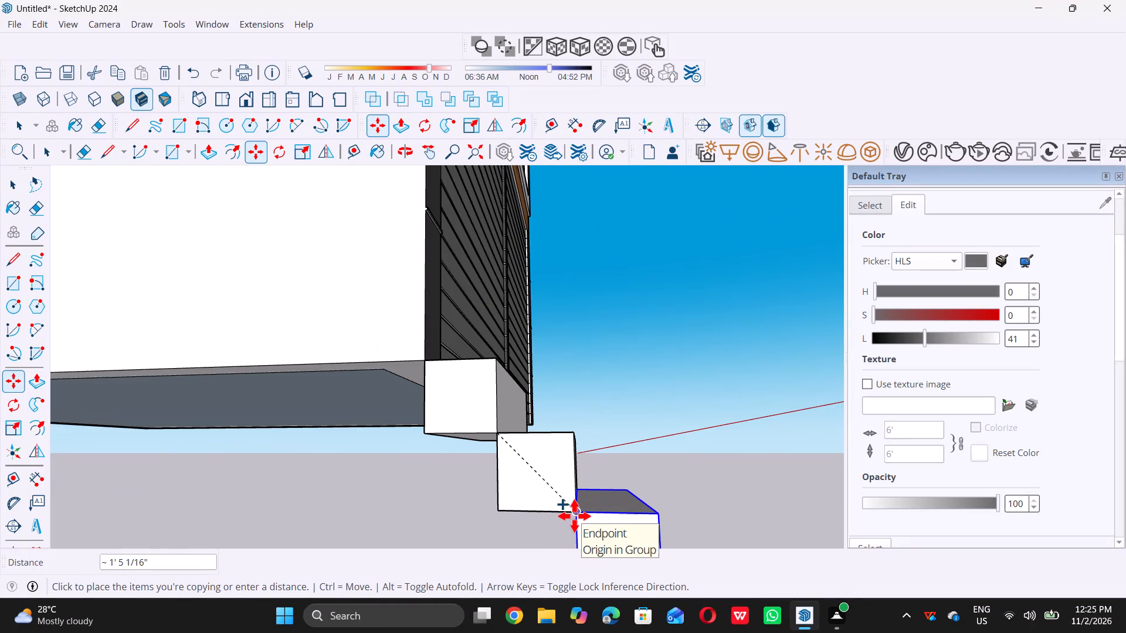
click(574, 516)
key(space)
scroll(568, 517, down, 6)
double_click(714, 457)
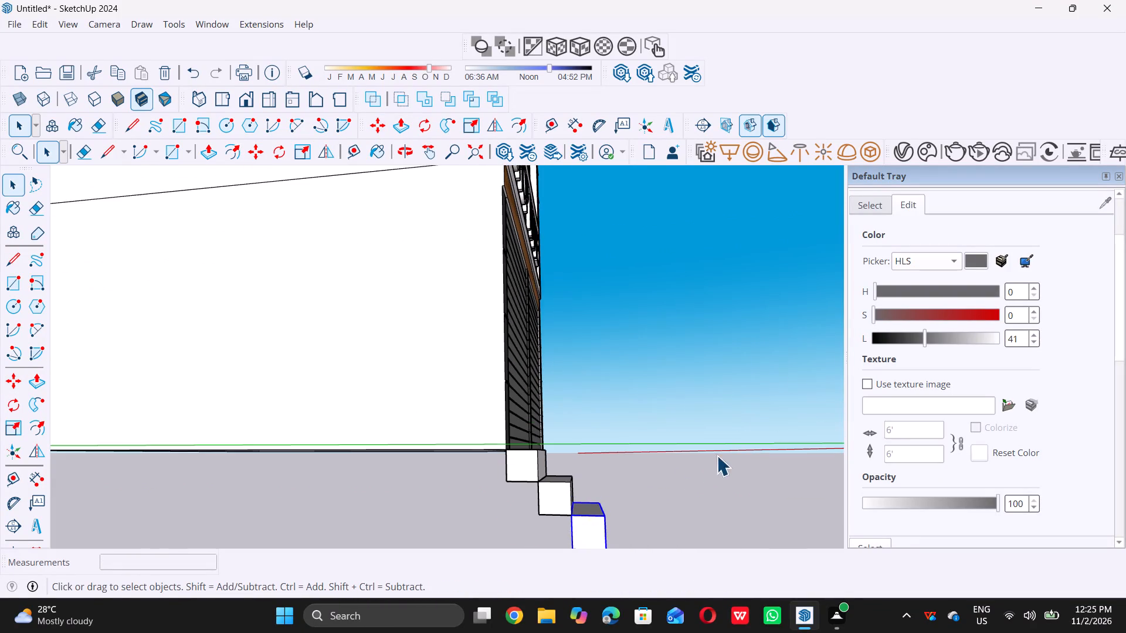
Push/Pull the end face of the top step 15' along the kiosk front to its far corner.
scroll(703, 462, down, 16)
middle_drag(676, 472, 296, 502)
scroll(288, 501, up, 1)
scroll(287, 497, down, 5)
middle_drag(364, 508, 377, 516)
scroll(369, 515, down, 4)
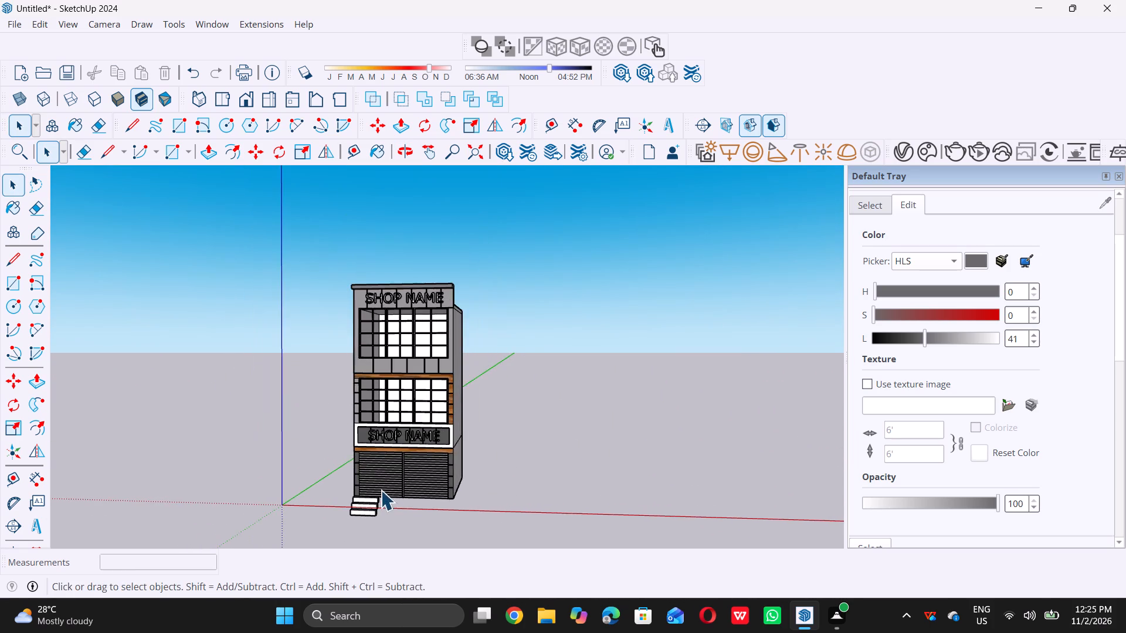
scroll(409, 536, up, 5)
middle_drag(369, 500, 263, 564)
scroll(334, 472, up, 6)
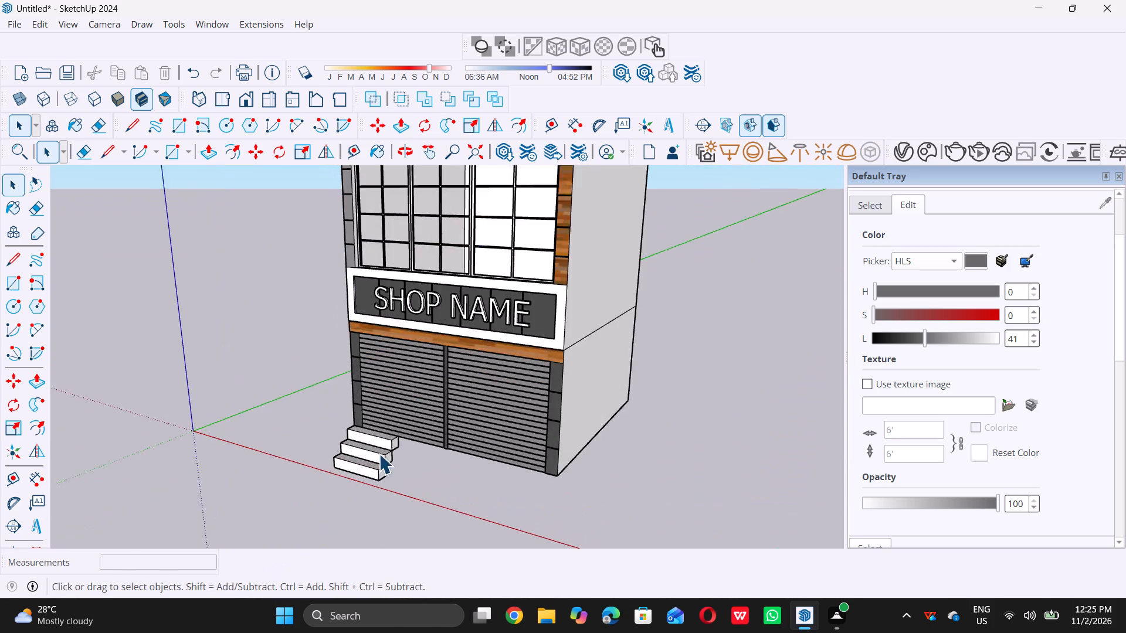
scroll(405, 442, up, 14)
double_click(396, 443)
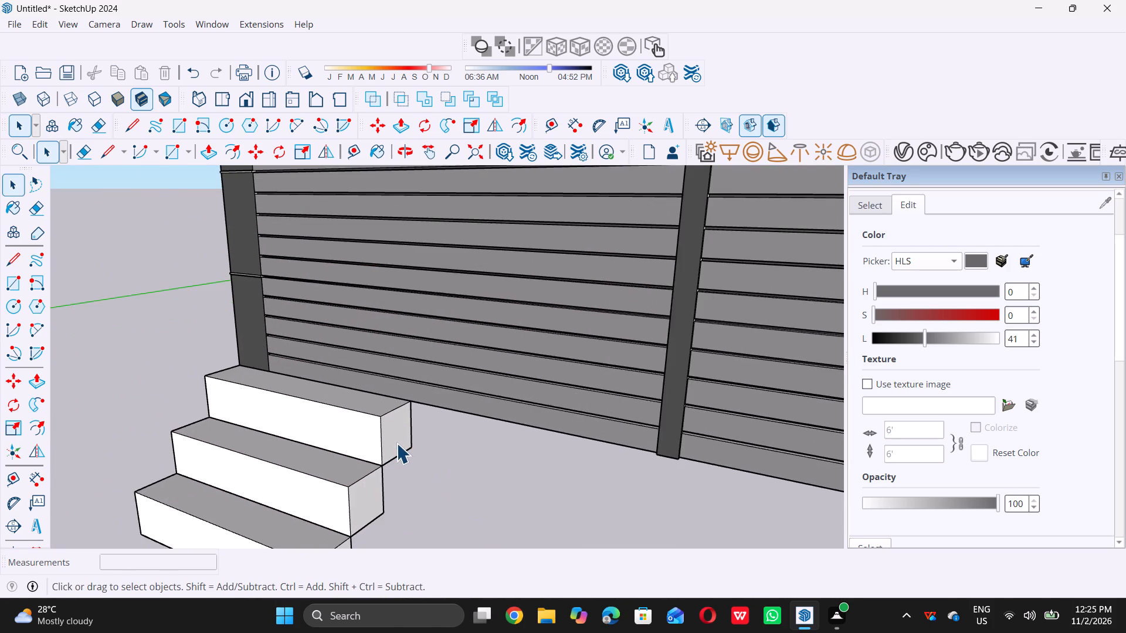
triple_click(396, 443)
double_click(396, 444)
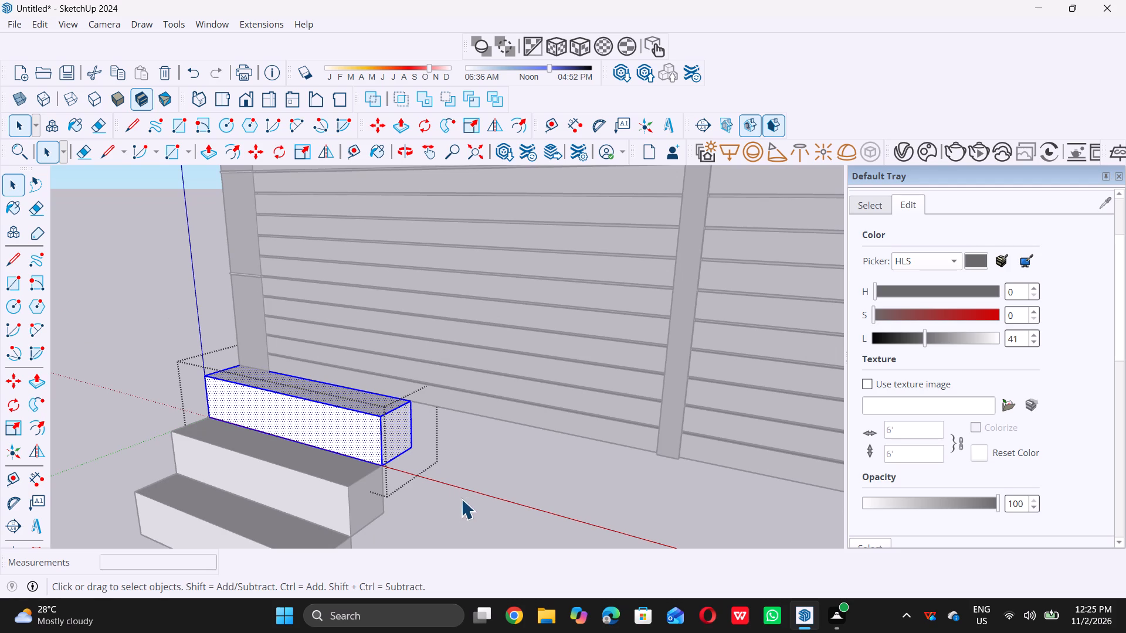
double_click(464, 504)
click(399, 444)
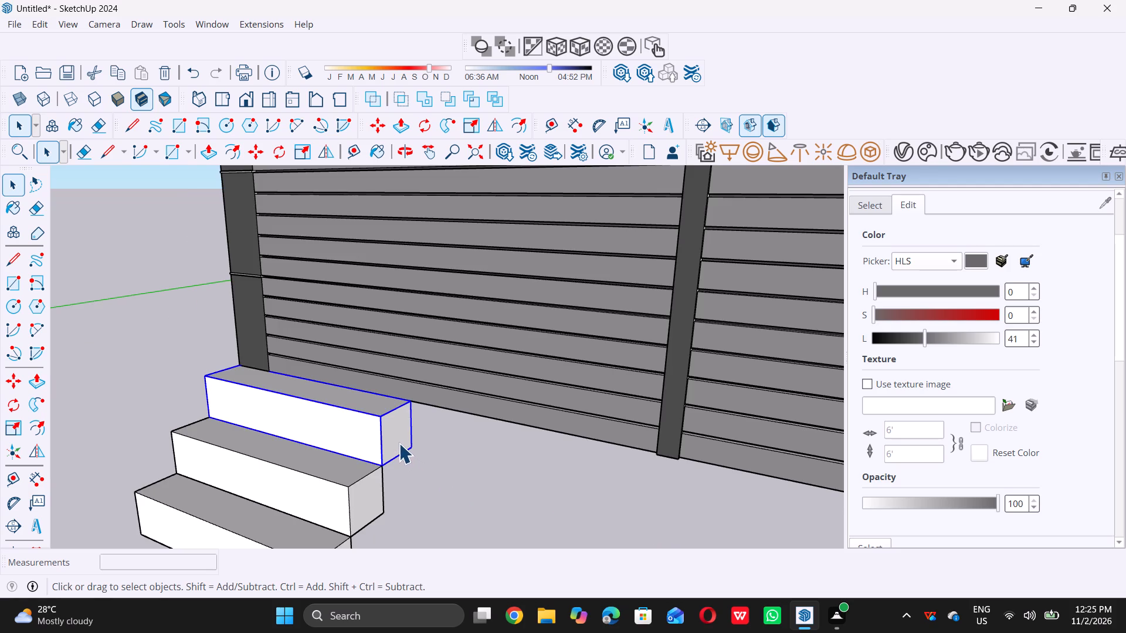
double_click(396, 443)
double_click(395, 441)
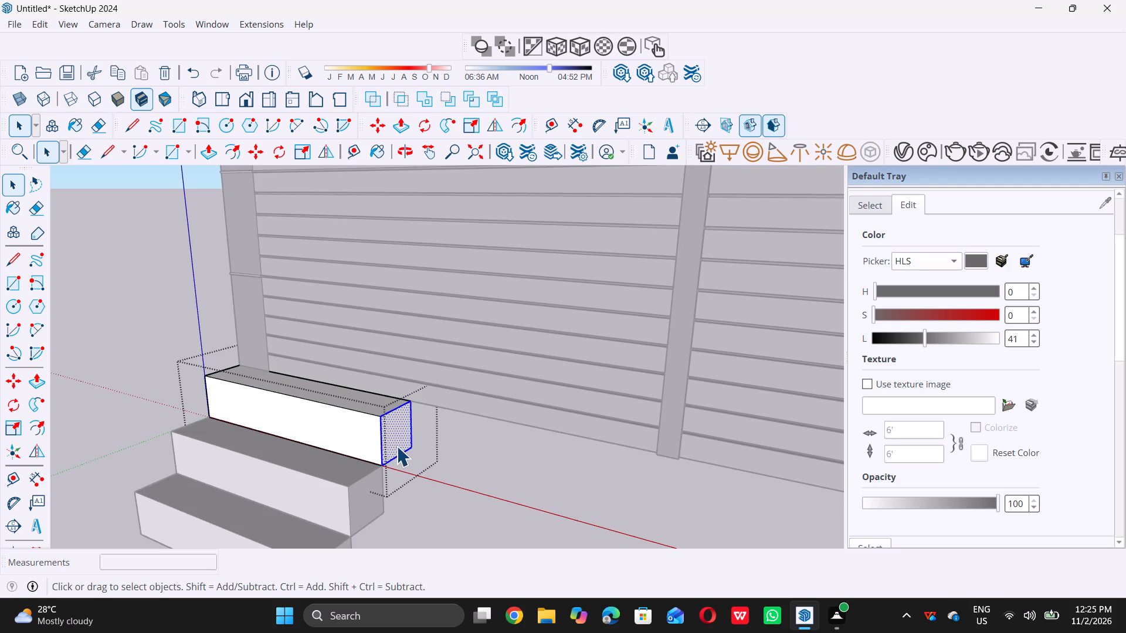
key(p)
click(402, 441)
scroll(435, 458, down, 2)
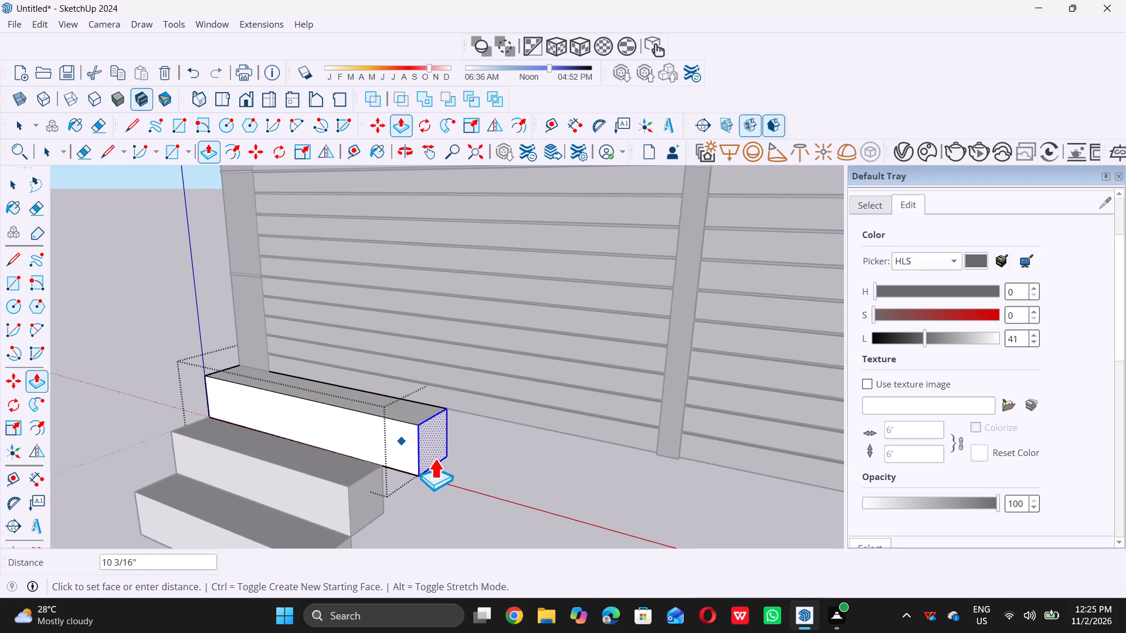
scroll(435, 458, down, 20)
scroll(435, 458, down, 2)
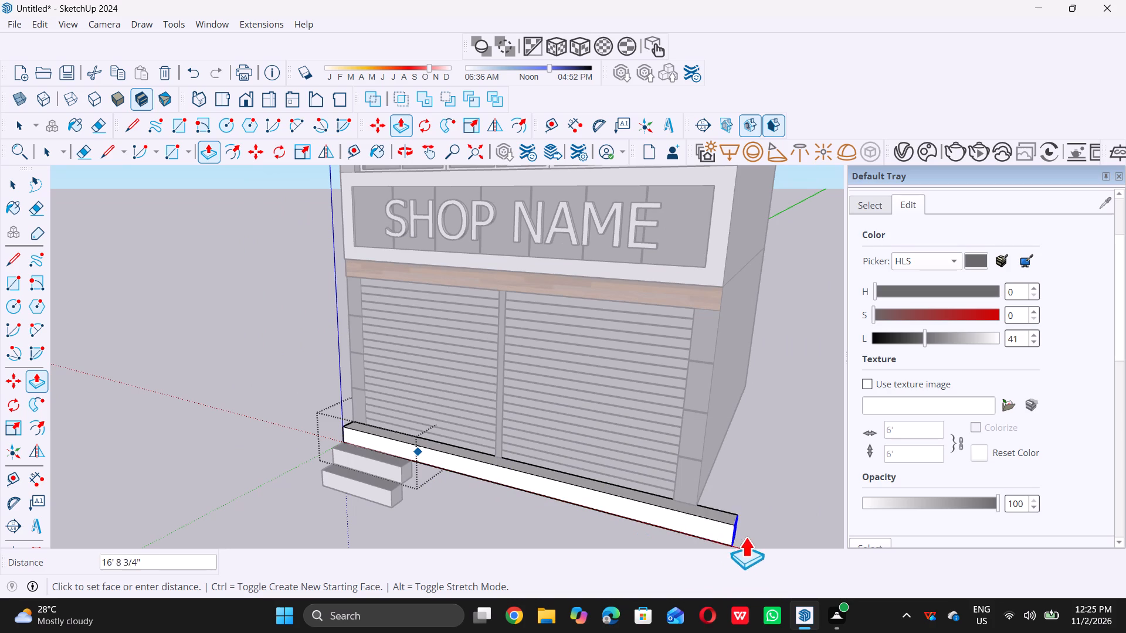
click(694, 494)
key(space)
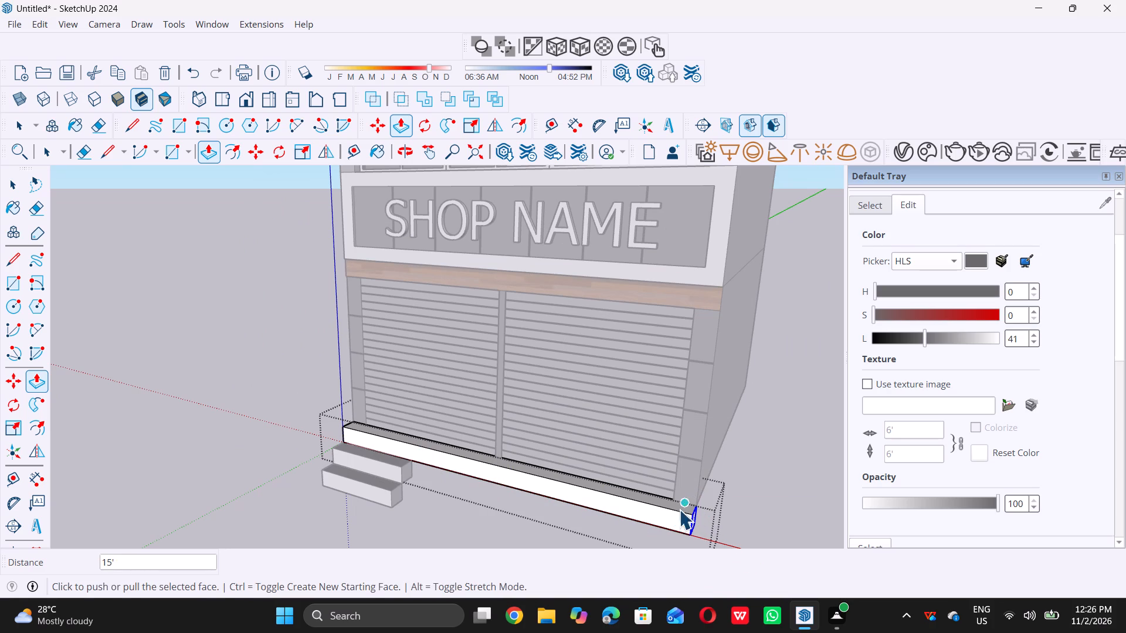
double_click(488, 530)
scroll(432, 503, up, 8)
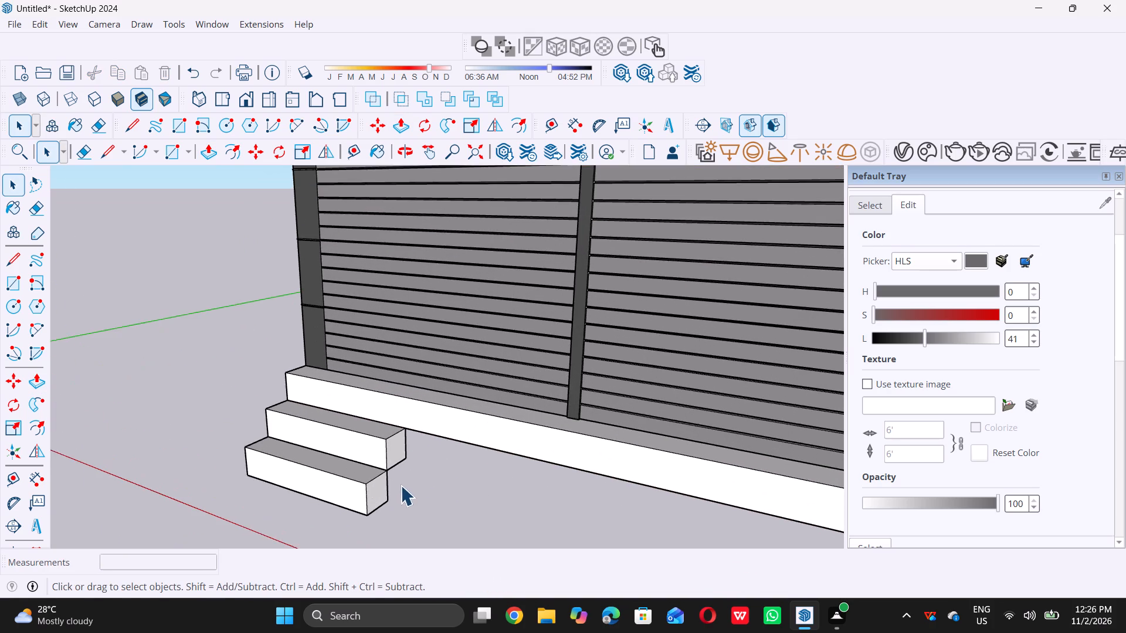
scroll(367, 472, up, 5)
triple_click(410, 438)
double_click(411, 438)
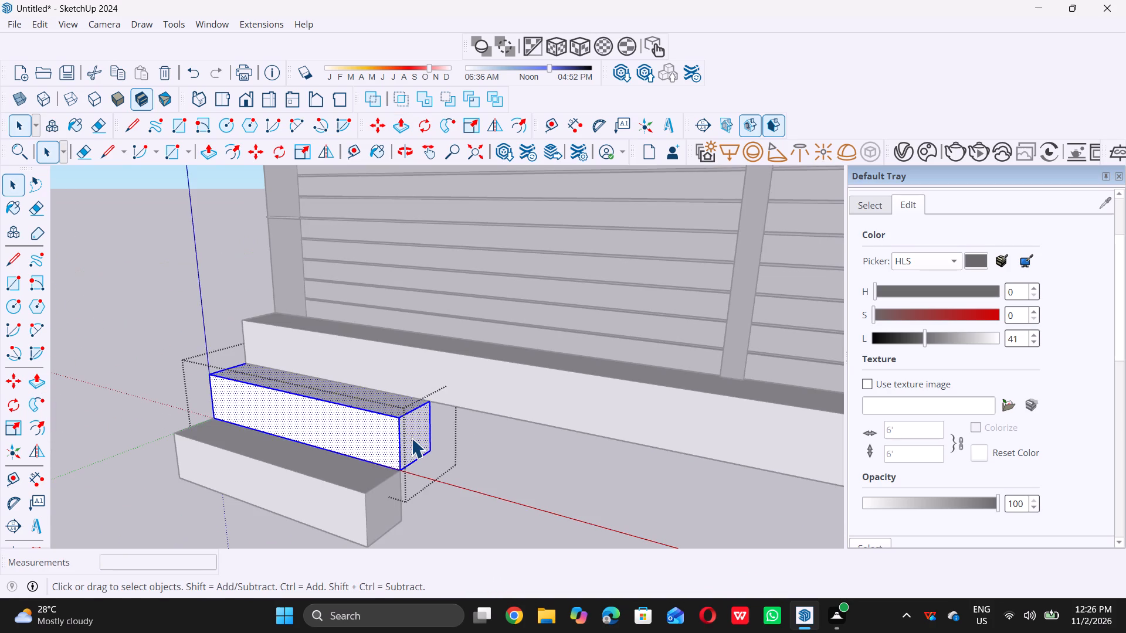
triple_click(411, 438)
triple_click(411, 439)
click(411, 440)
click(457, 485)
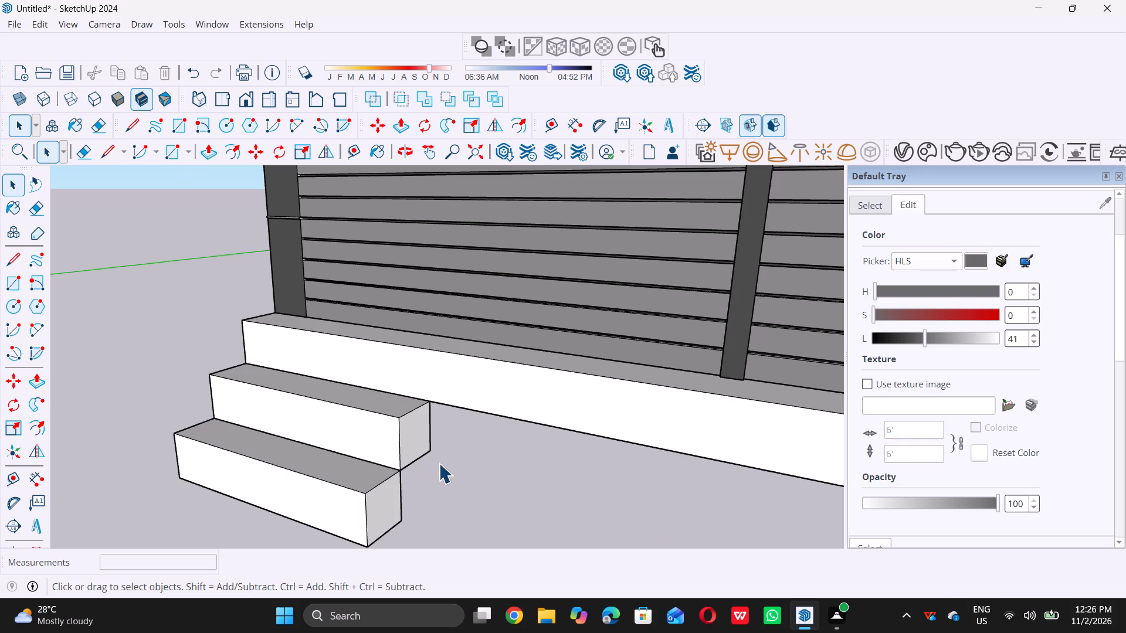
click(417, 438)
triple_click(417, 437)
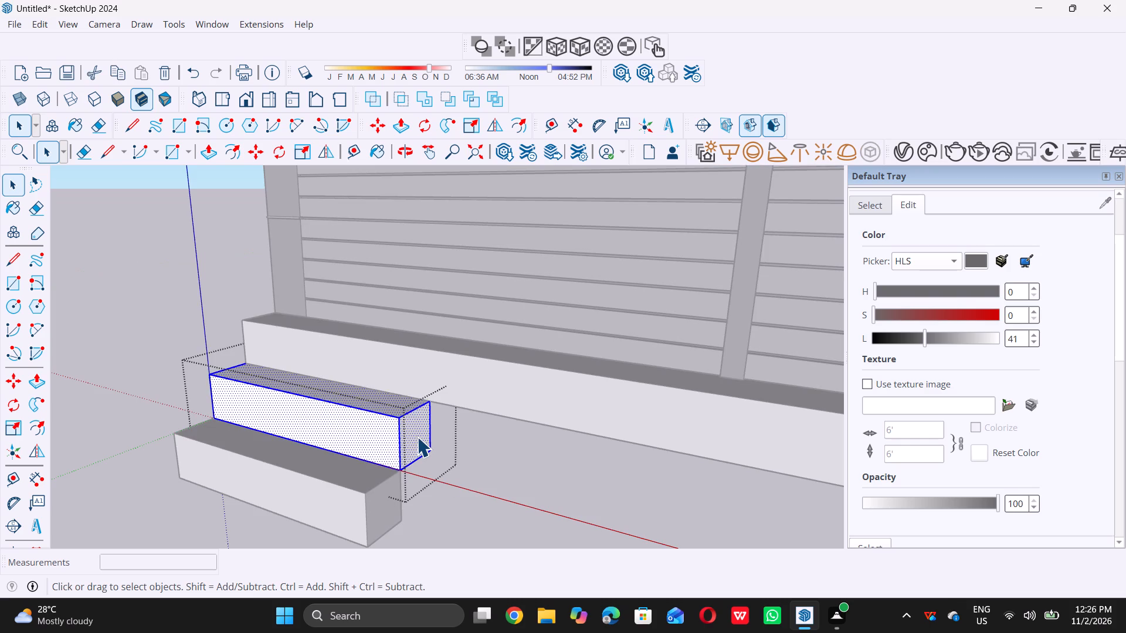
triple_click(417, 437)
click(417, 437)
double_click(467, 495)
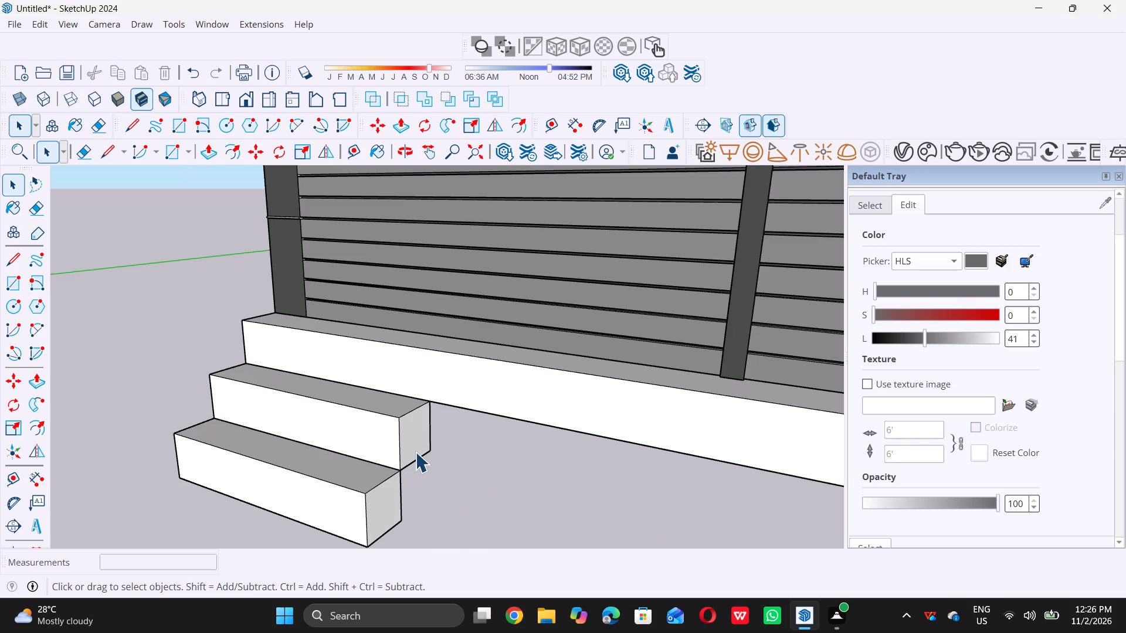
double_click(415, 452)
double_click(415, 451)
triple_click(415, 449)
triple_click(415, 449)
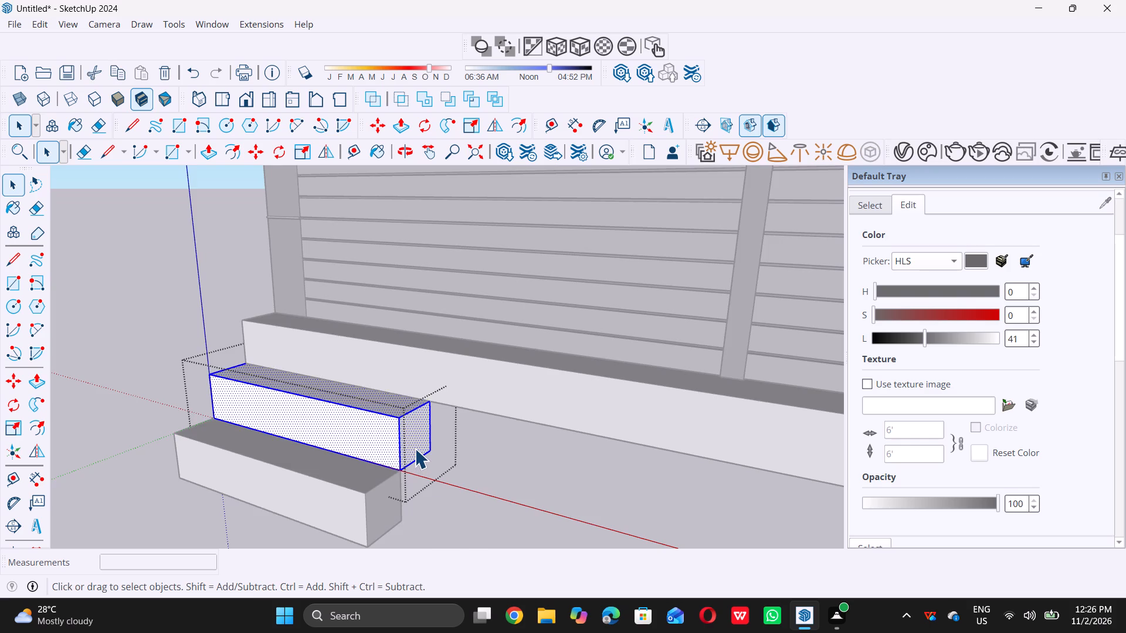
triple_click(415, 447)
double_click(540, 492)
Push/Pull the end face of the second step along the kiosk front to line up with the top step's far end.
click(412, 454)
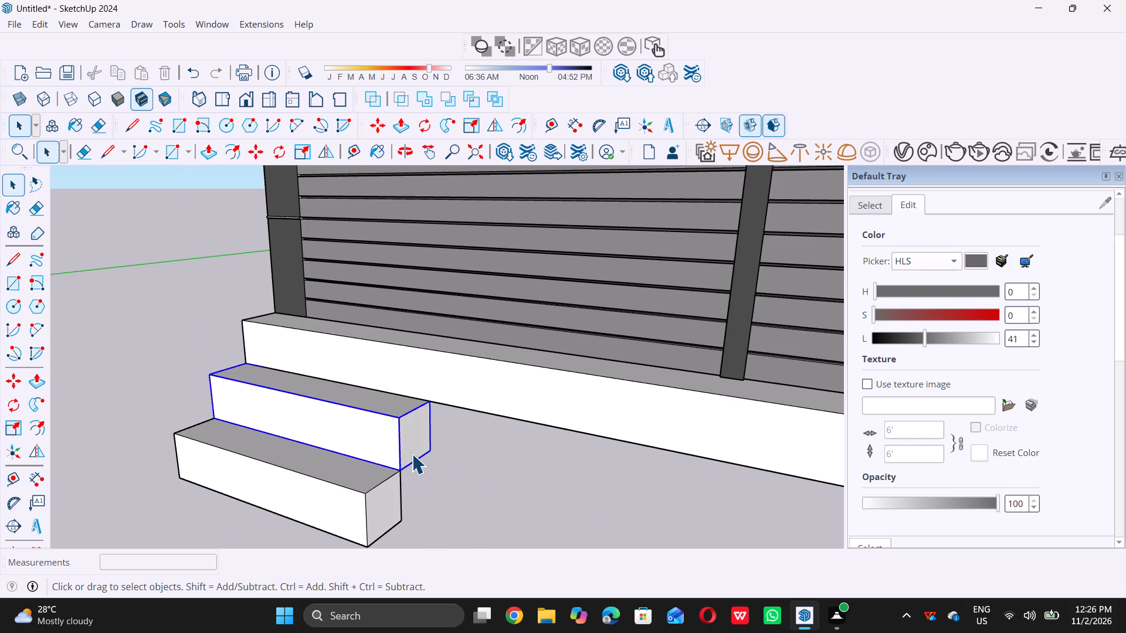
double_click(412, 453)
click(413, 441)
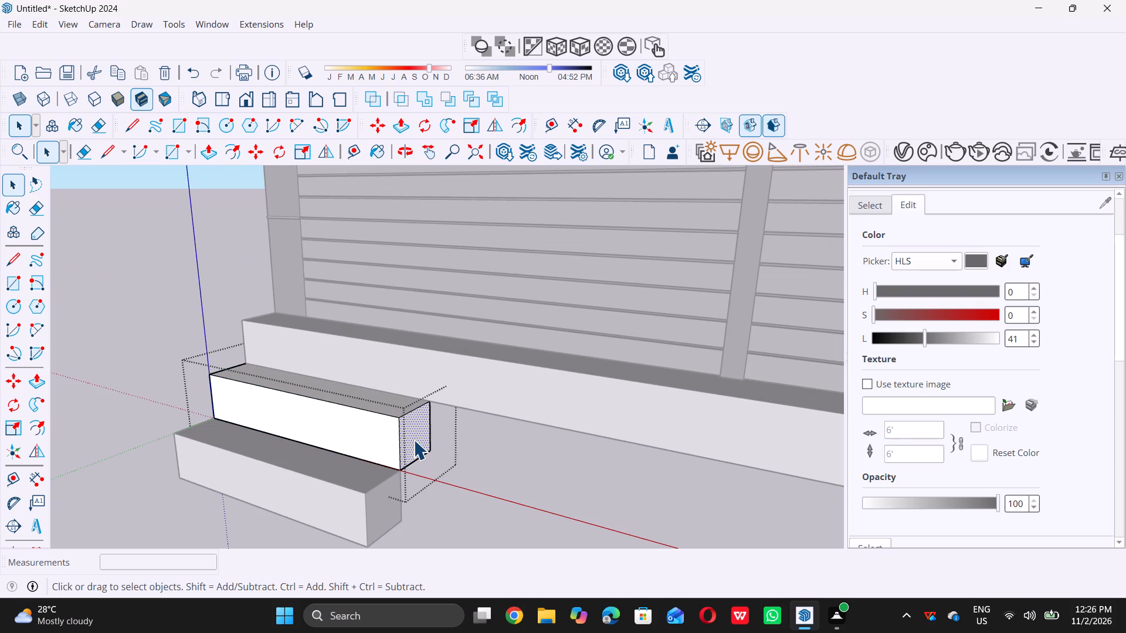
key(p)
click(415, 440)
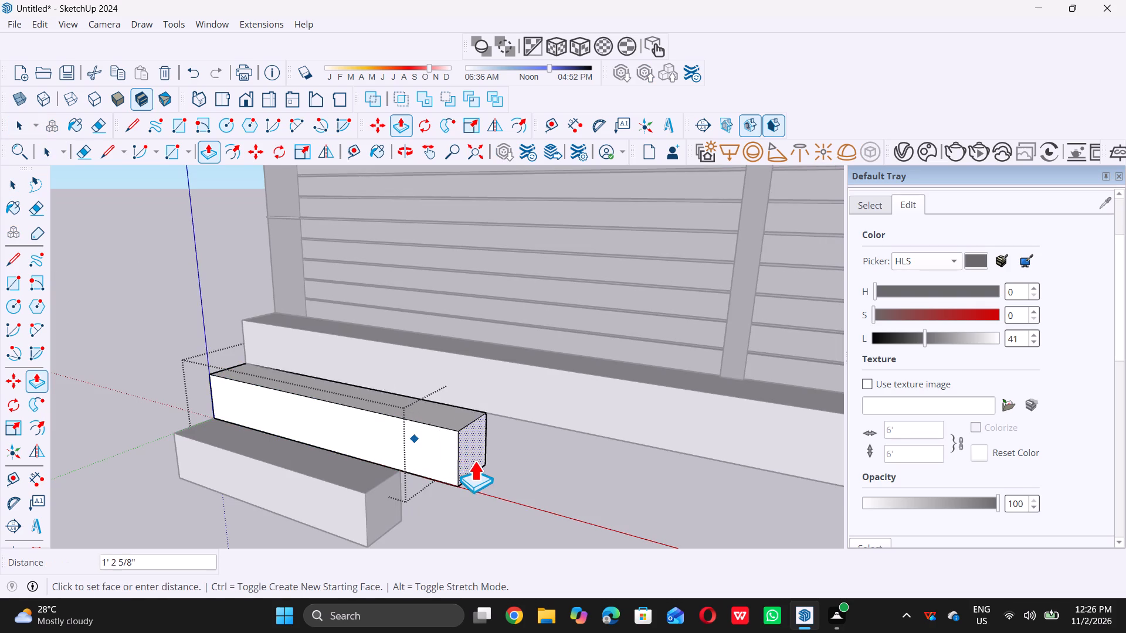
scroll(475, 461, down, 20)
scroll(475, 461, down, 3)
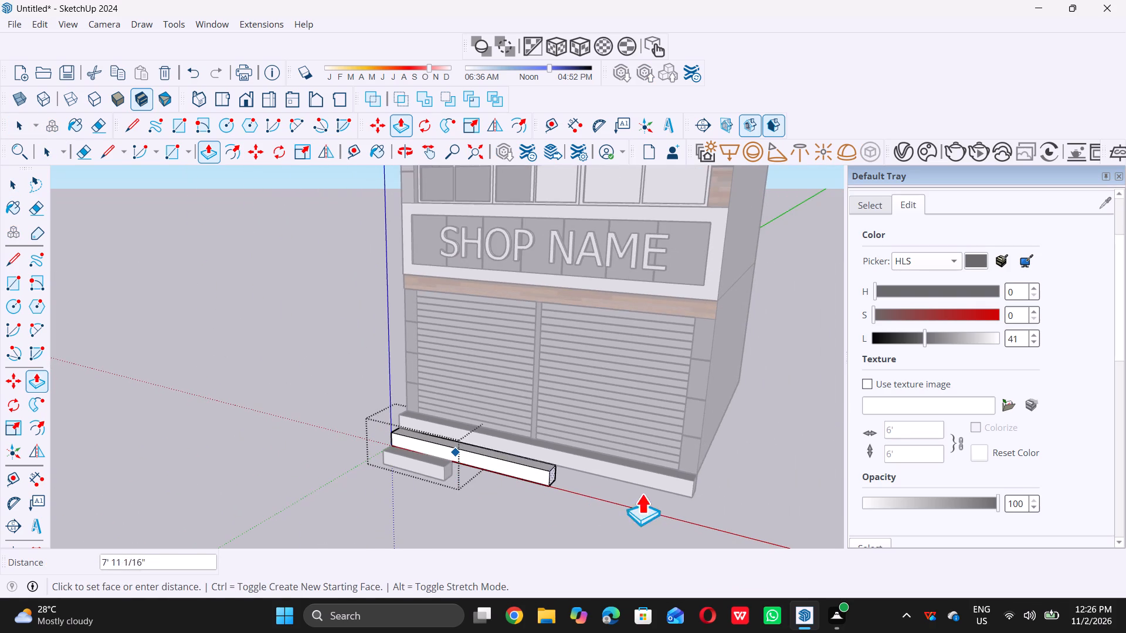
click(690, 478)
key(space)
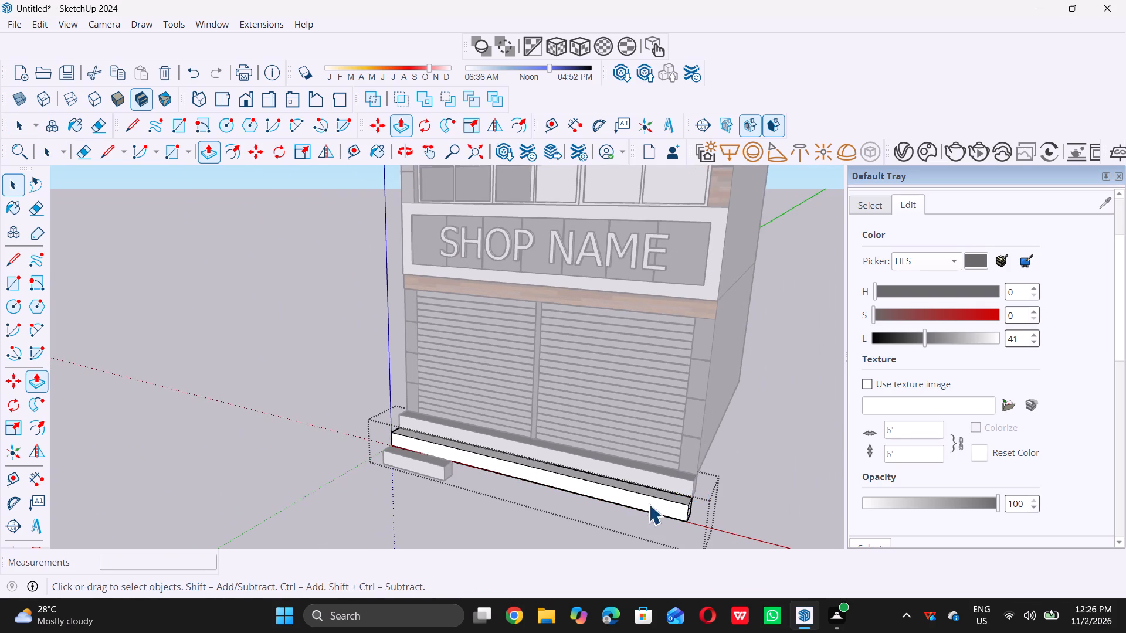
scroll(548, 502, down, 3)
scroll(635, 512, up, 8)
double_click(647, 521)
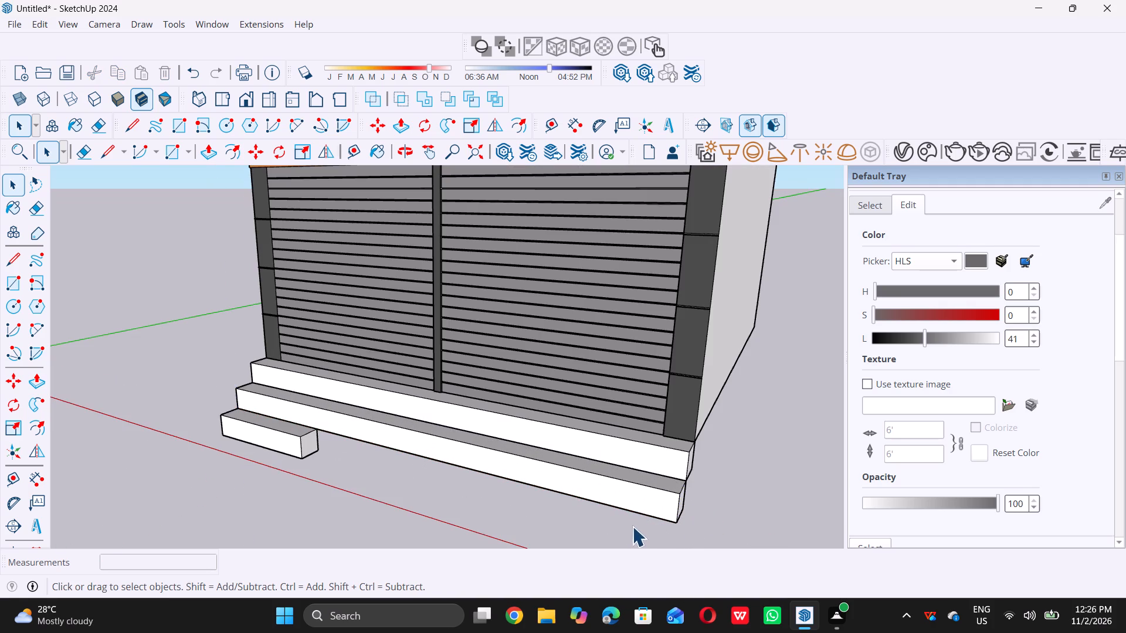
Push/Pull the end face of the lowest step along the kiosk front by the same distance as the second step.
scroll(311, 462, up, 10)
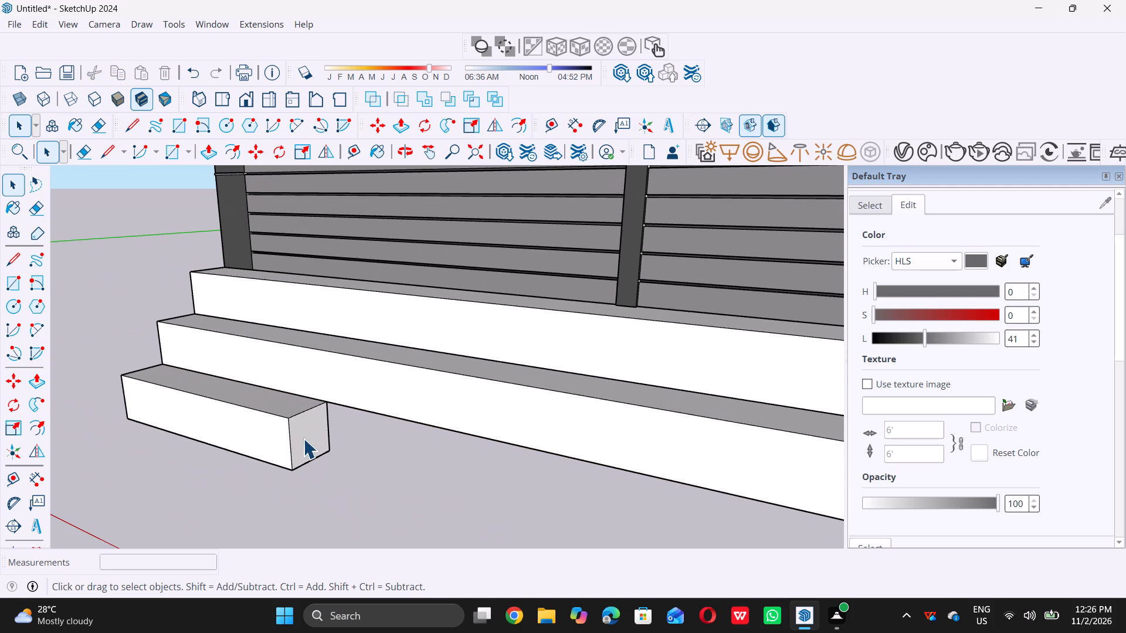
click(303, 438)
triple_click(308, 438)
double_click(310, 437)
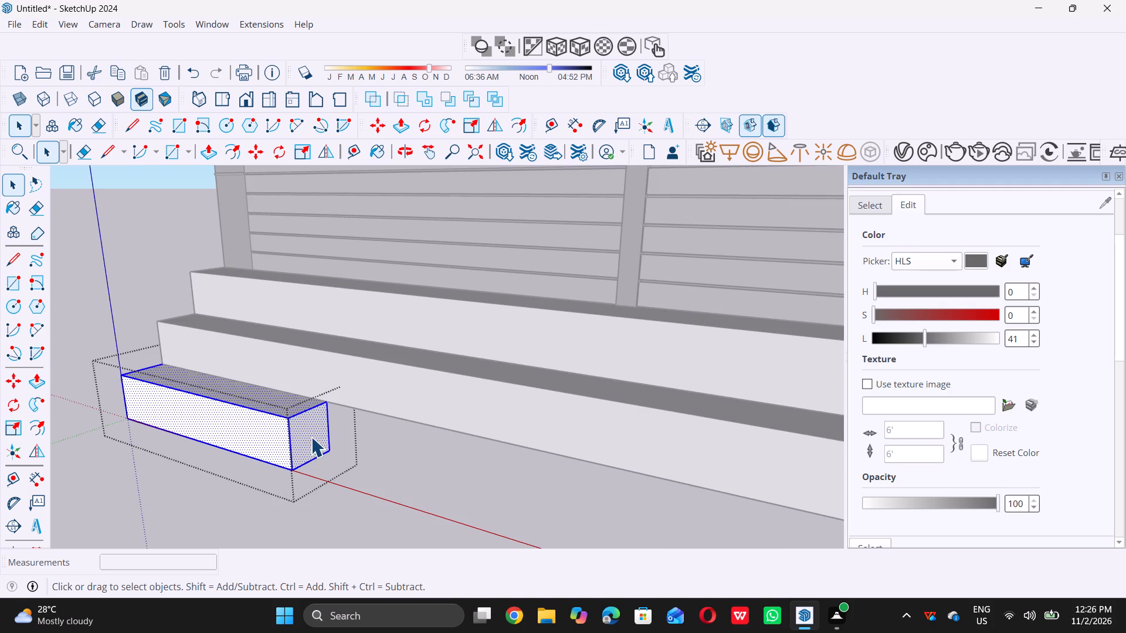
key(p)
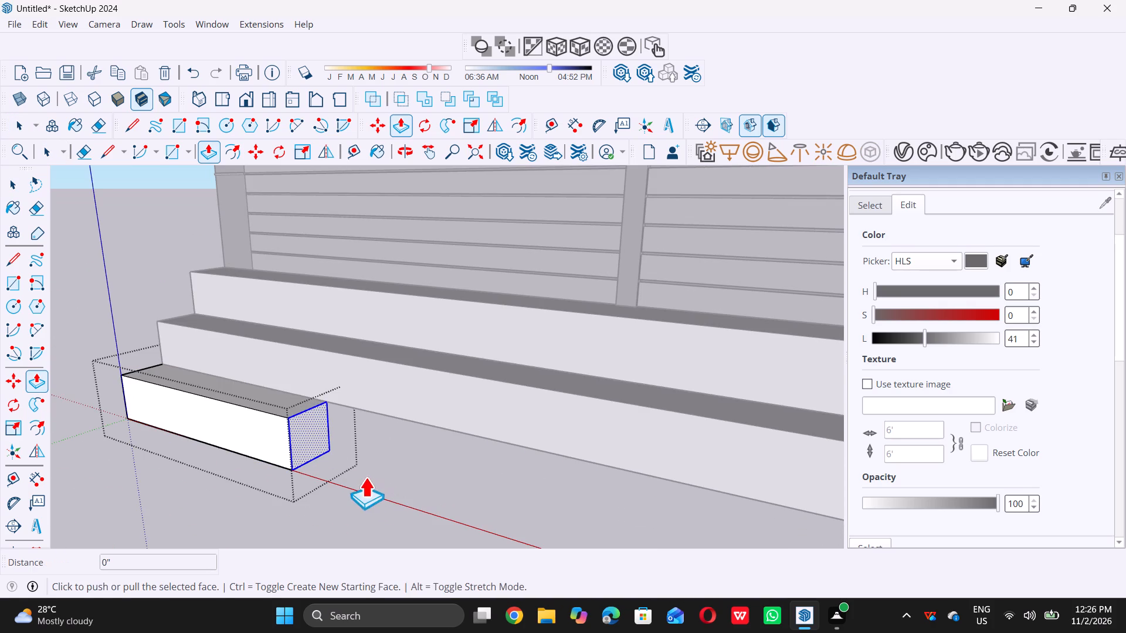
double_click(321, 440)
scroll(417, 472, down, 3)
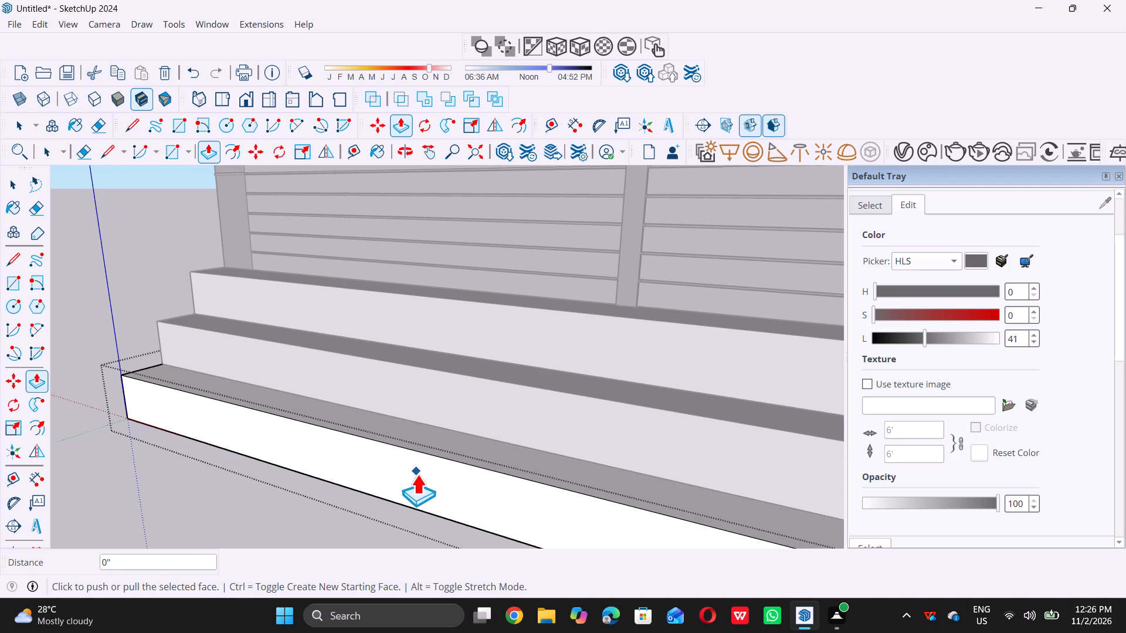
scroll(417, 474, down, 18)
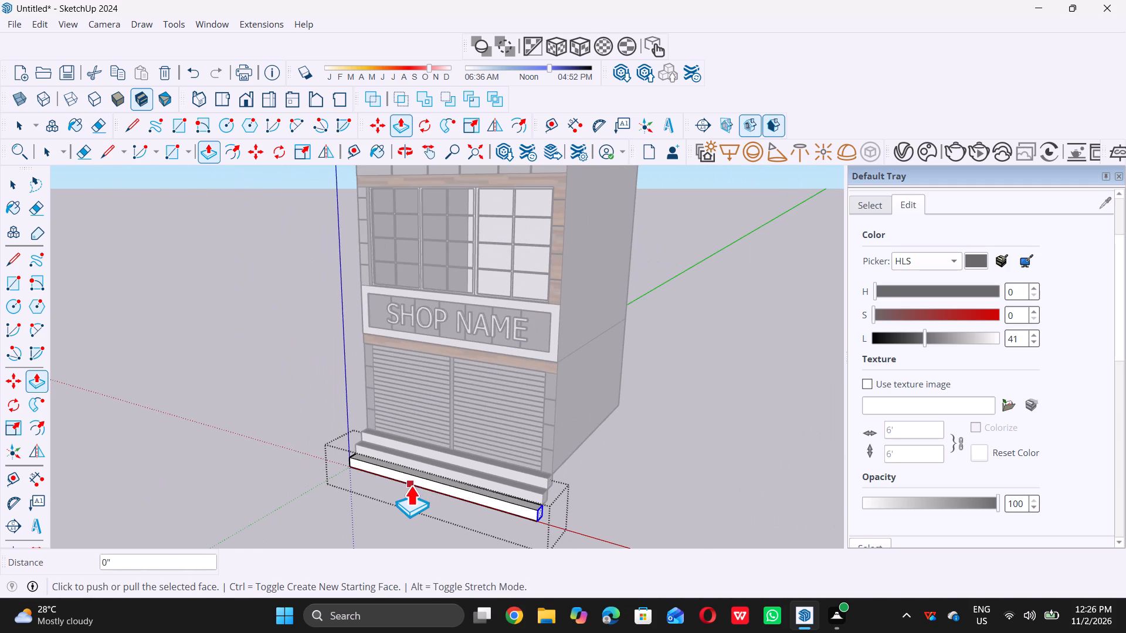
key(space)
triple_click(345, 505)
click(344, 502)
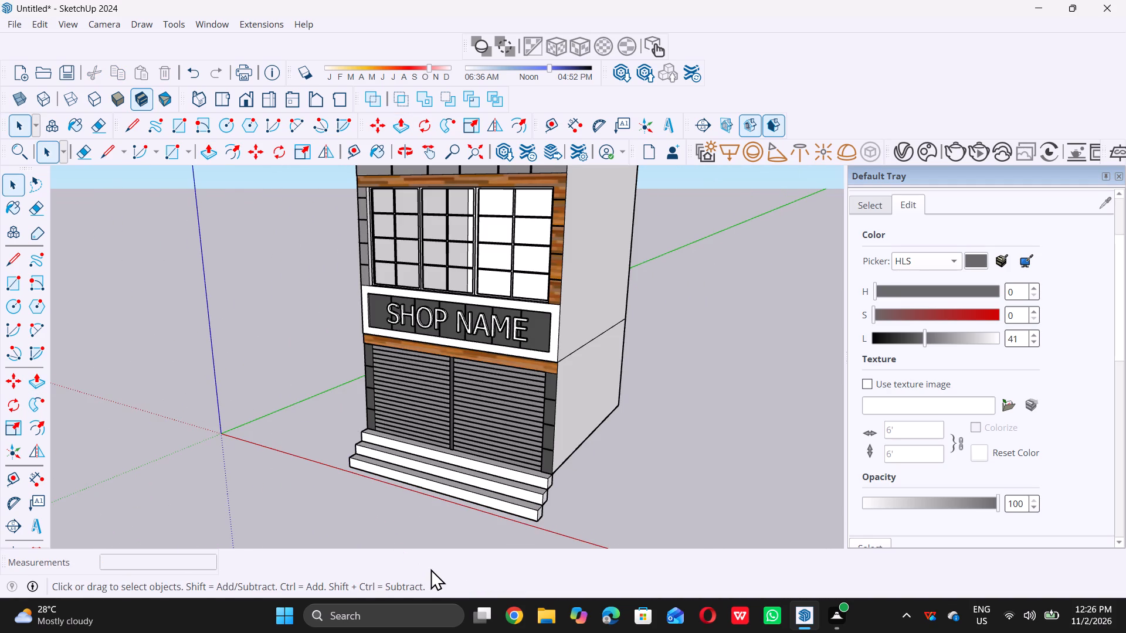
Examine the whole kiosk and its full-width entrance steps from the front and sides.
scroll(426, 412, down, 6)
middle_drag(422, 435, 459, 436)
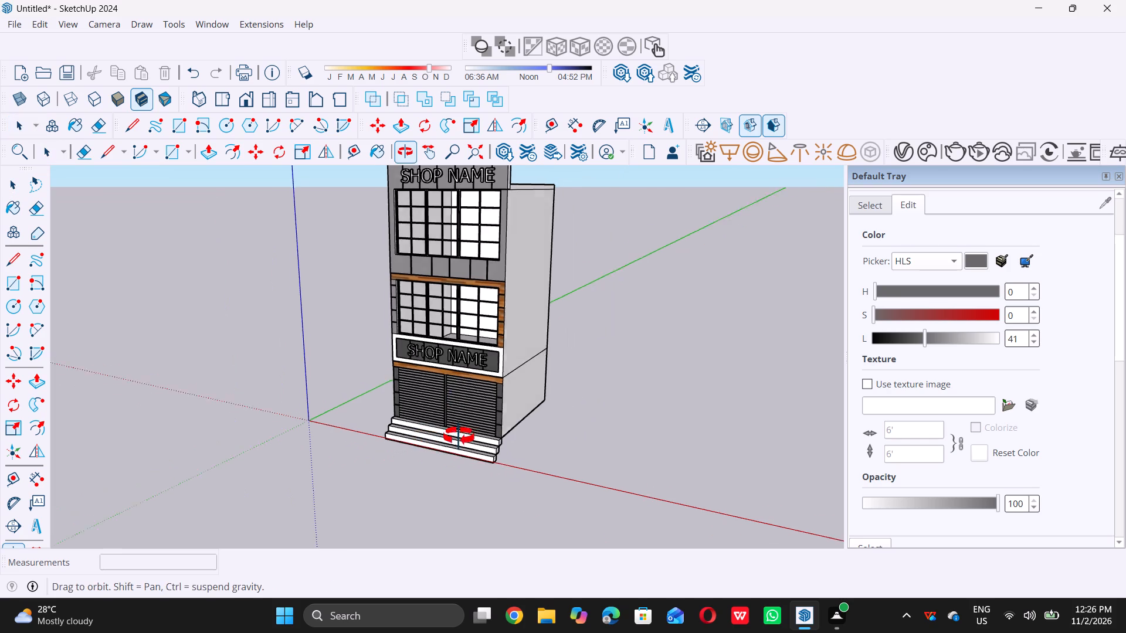
middle_drag(459, 436, 484, 402)
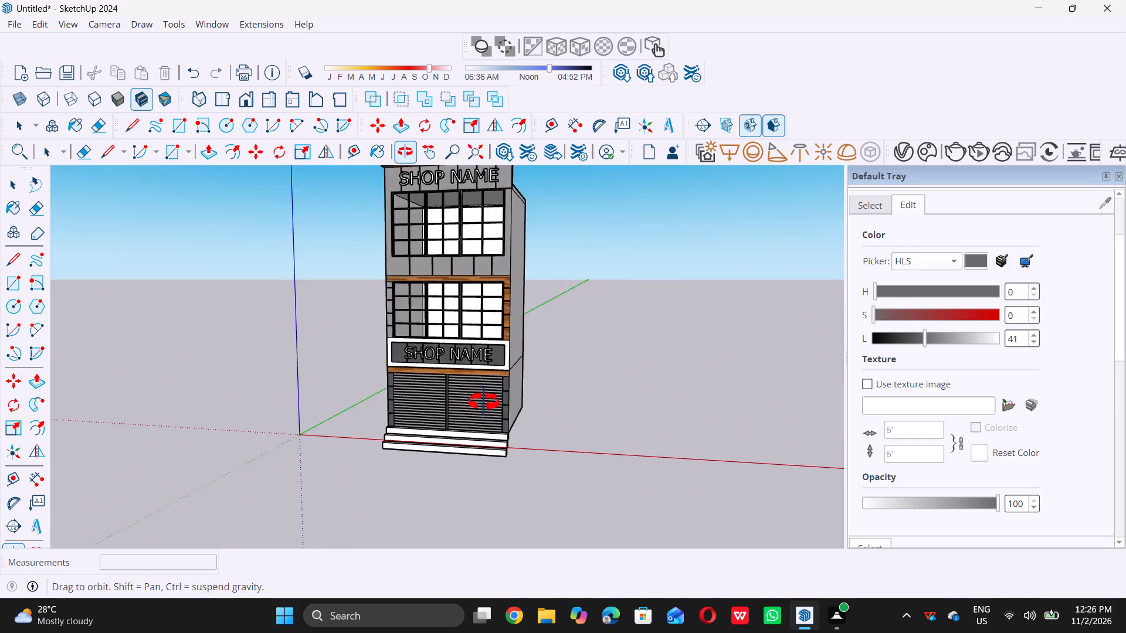
middle_drag(484, 402, 548, 392)
middle_click(548, 392)
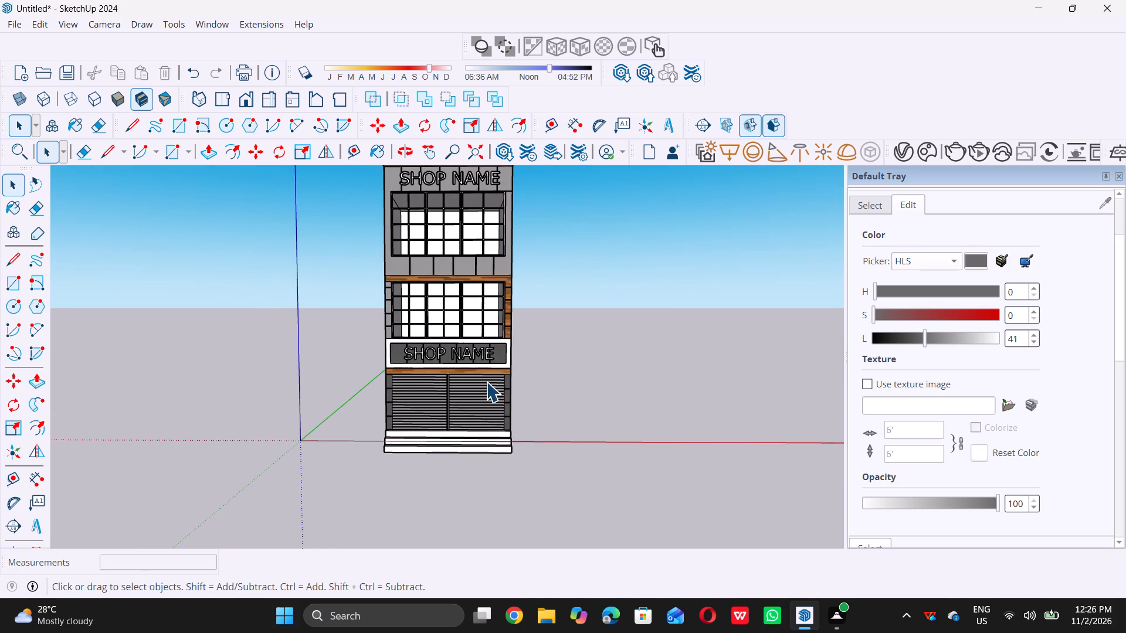
scroll(484, 383, down, 6)
middle_drag(481, 417, 477, 436)
scroll(481, 339, up, 6)
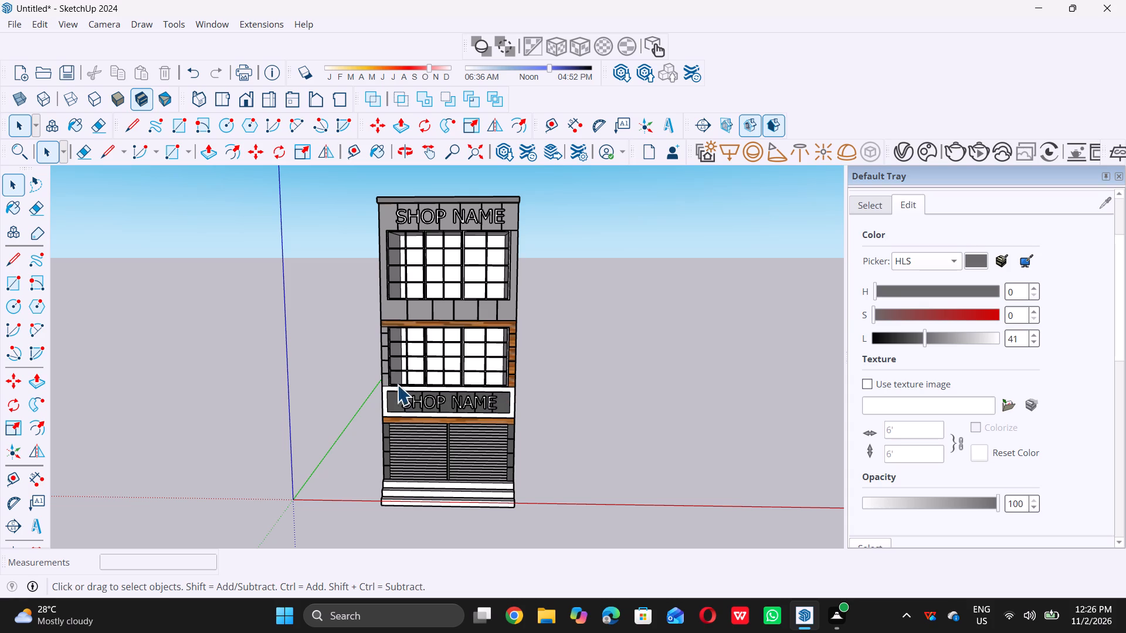
scroll(405, 394, down, 5)
middle_drag(417, 432, 611, 453)
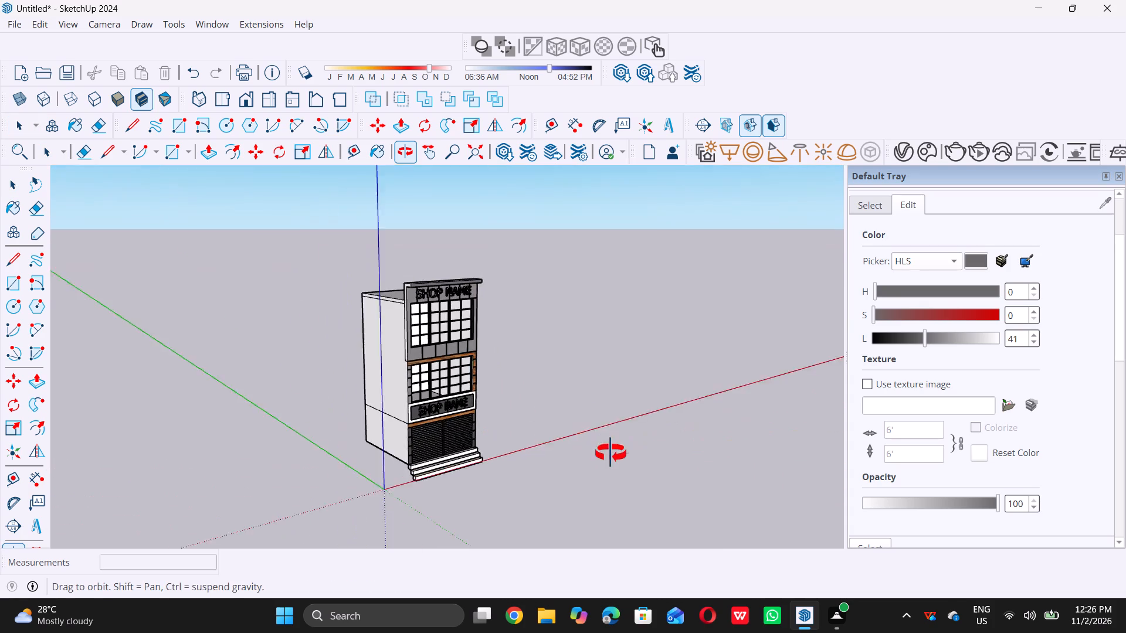
middle_drag(611, 453, 615, 454)
scroll(625, 450, up, 1)
scroll(439, 436, down, 6)
Push/Pull the top step's rear face 20' 1 1/16" underneath the kiosk to its back edge.
middle_drag(394, 468, 615, 434)
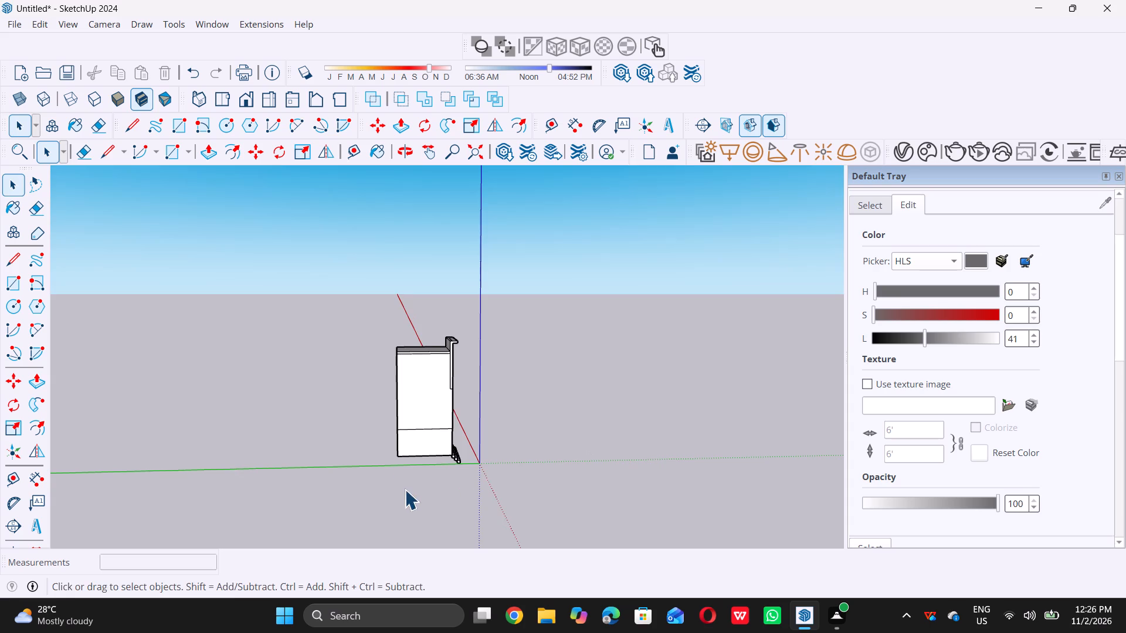
middle_drag(405, 489, 503, 423)
scroll(476, 457, up, 7)
middle_drag(358, 462, 360, 455)
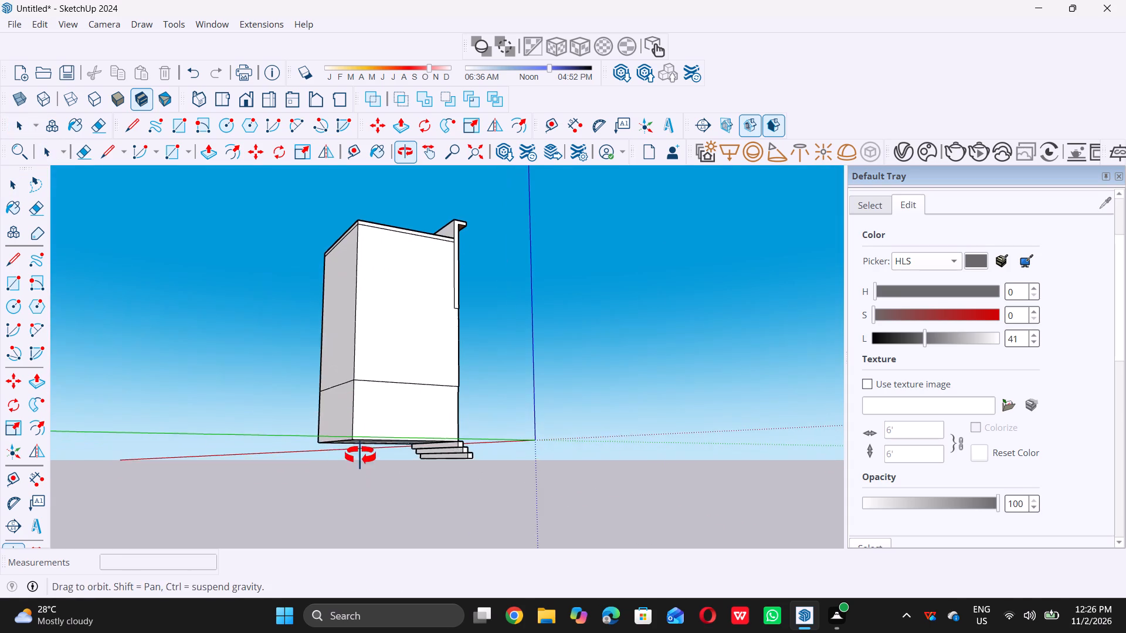
middle_drag(360, 455, 362, 436)
scroll(362, 436, up, 7)
scroll(440, 452, up, 9)
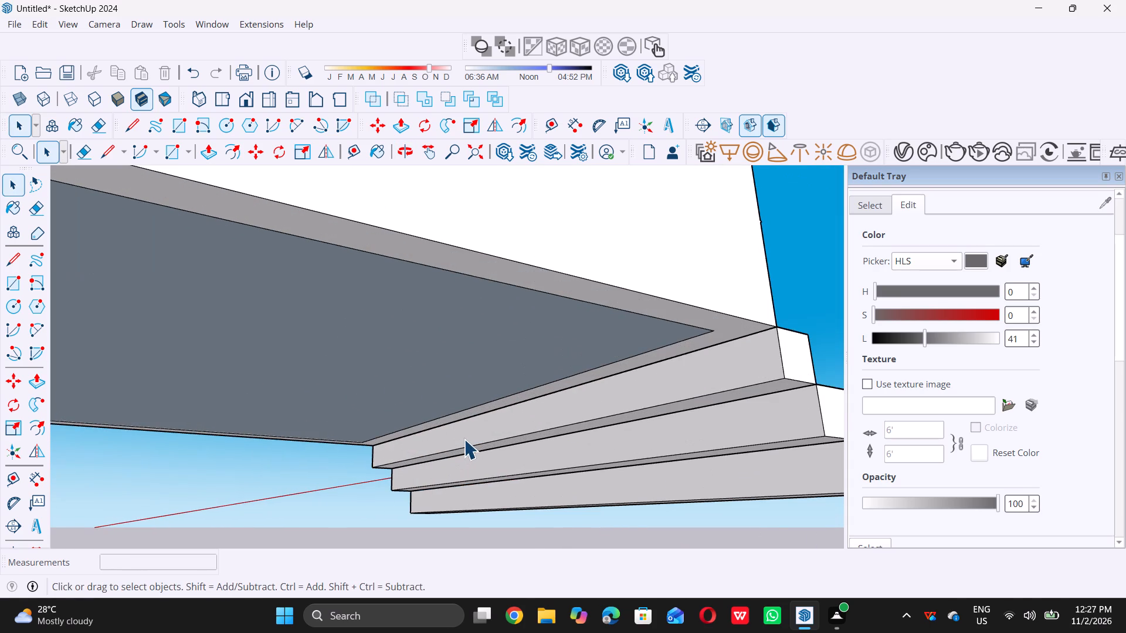
click(464, 439)
triple_click(476, 432)
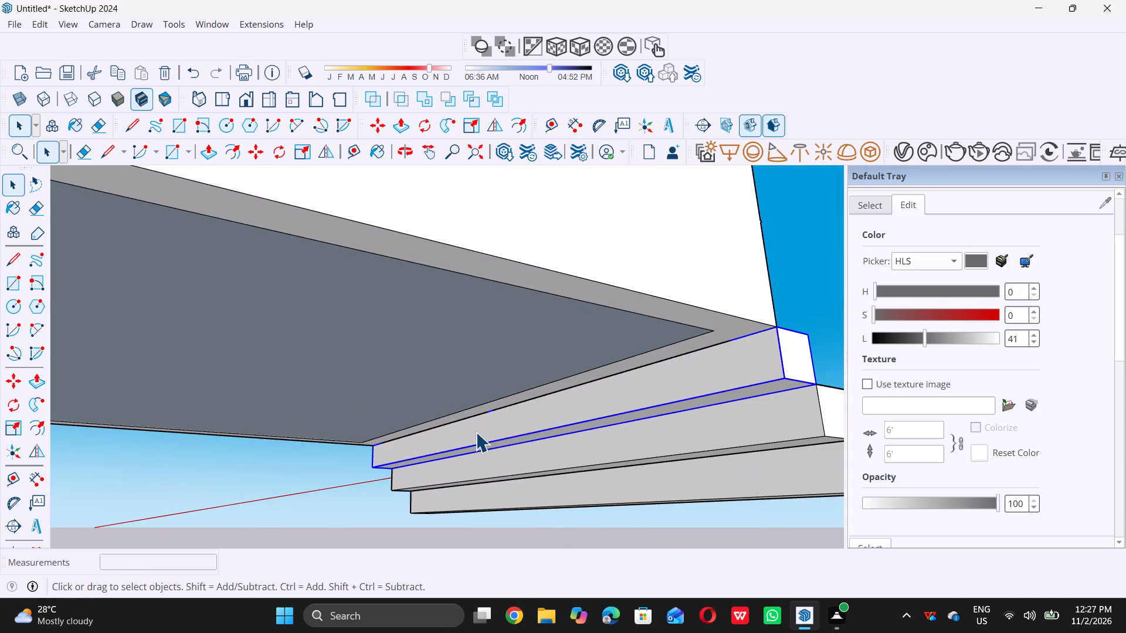
click(476, 432)
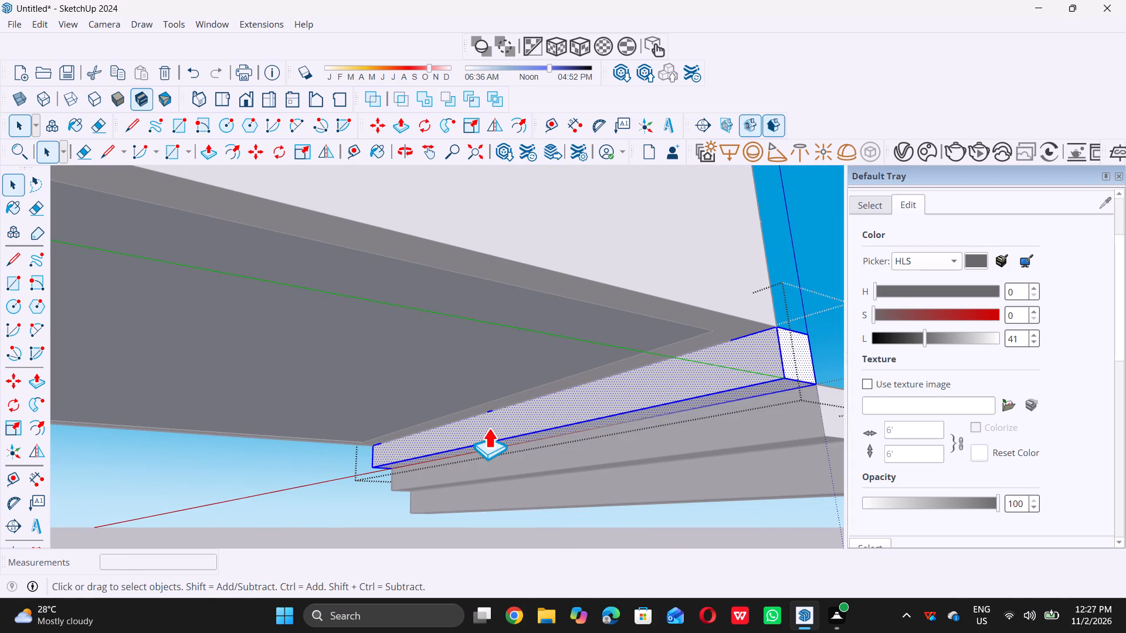
key(p)
click(498, 417)
scroll(401, 418, down, 15)
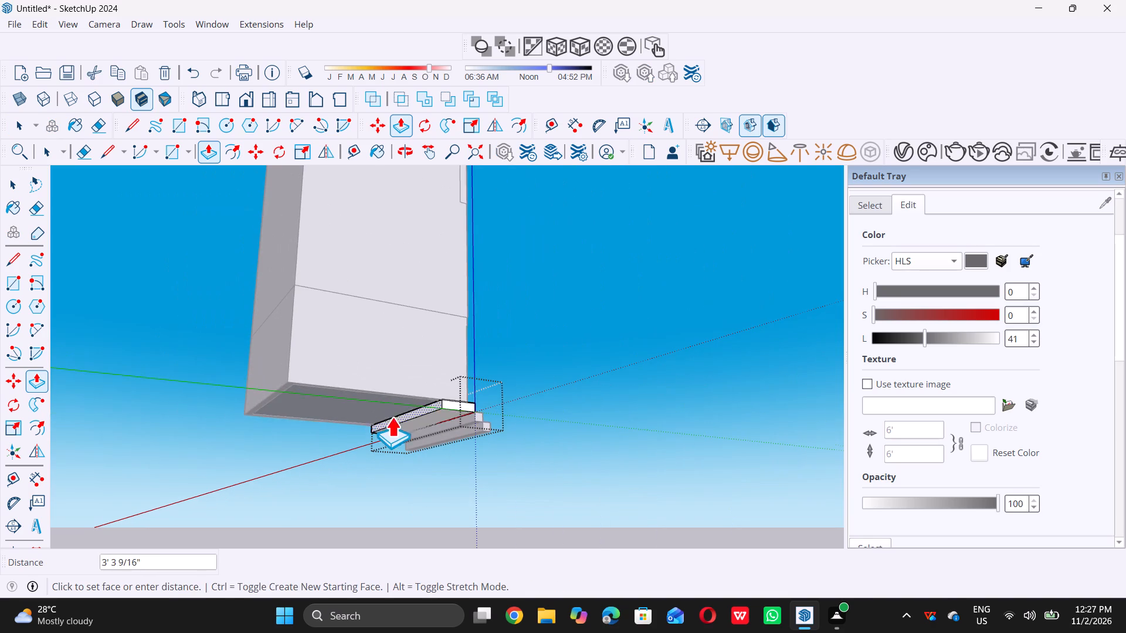
click(281, 379)
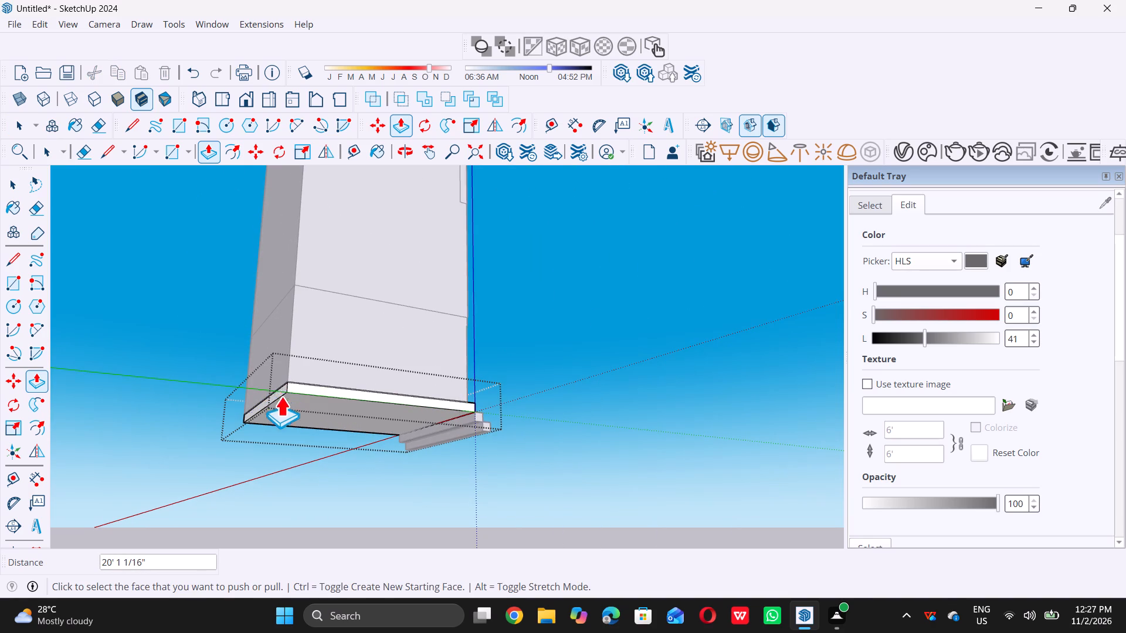
key(space)
Push/Pull the second step's rear face backward beneath the top slab by the same distance as the top step.
middle_drag(362, 451, 375, 416)
scroll(406, 426, up, 8)
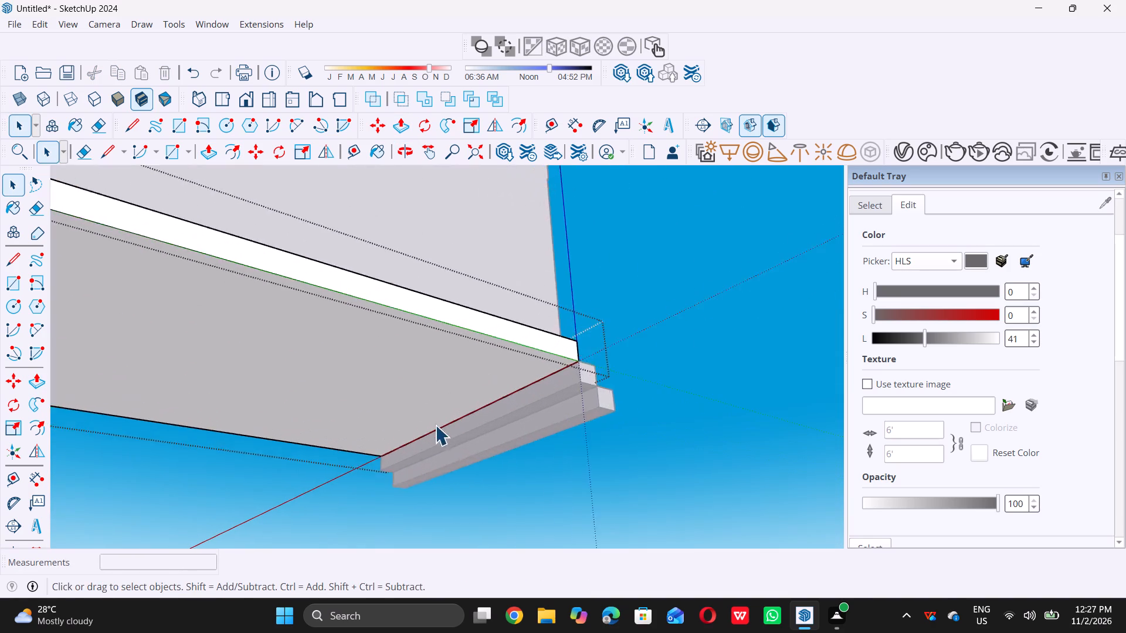
scroll(435, 425, up, 5)
double_click(466, 430)
triple_click(466, 430)
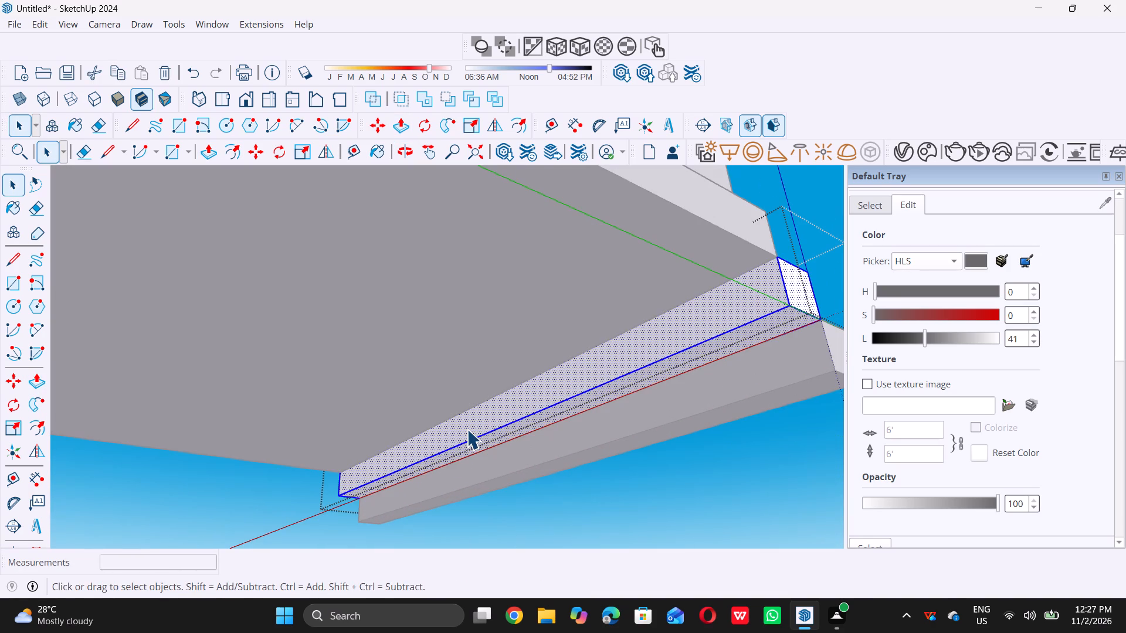
key(l)
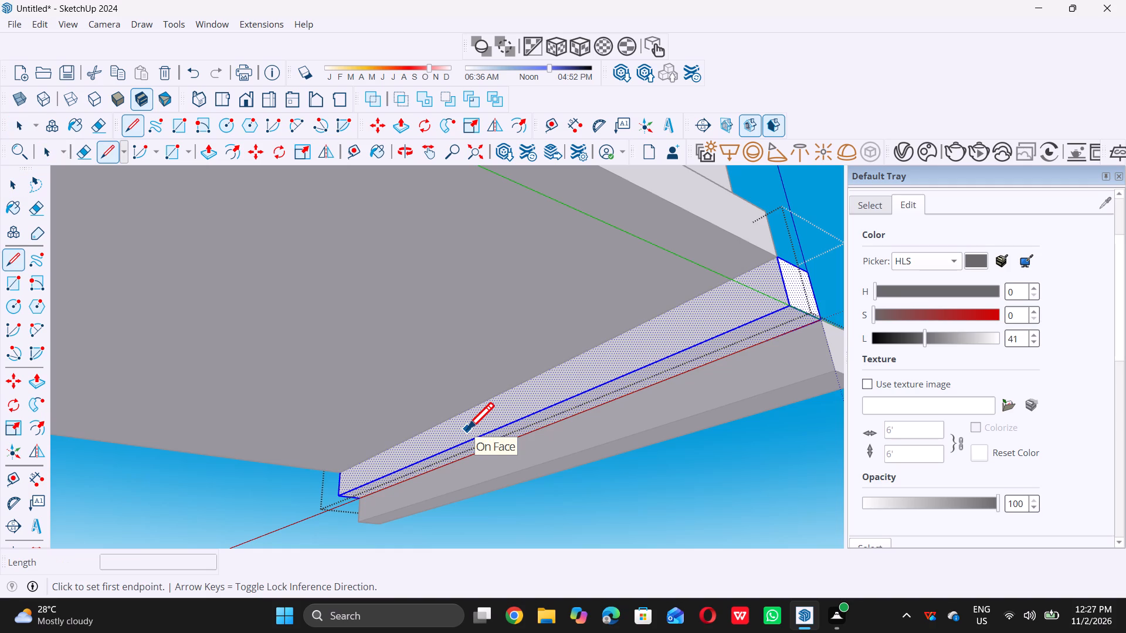
key(space)
key(p)
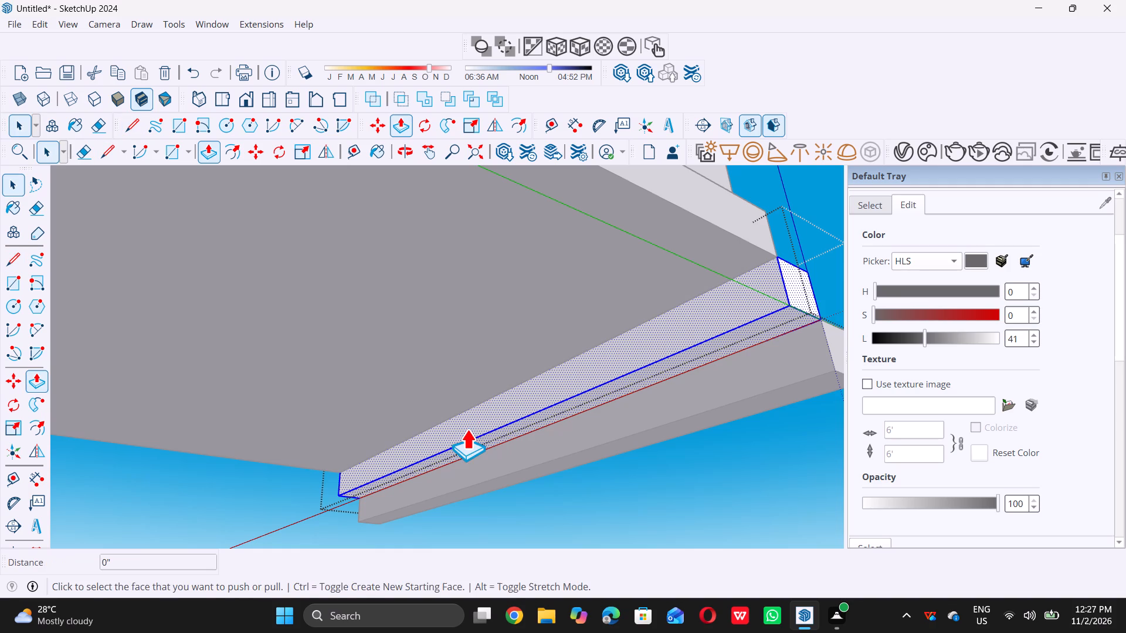
double_click(470, 425)
scroll(372, 405, down, 17)
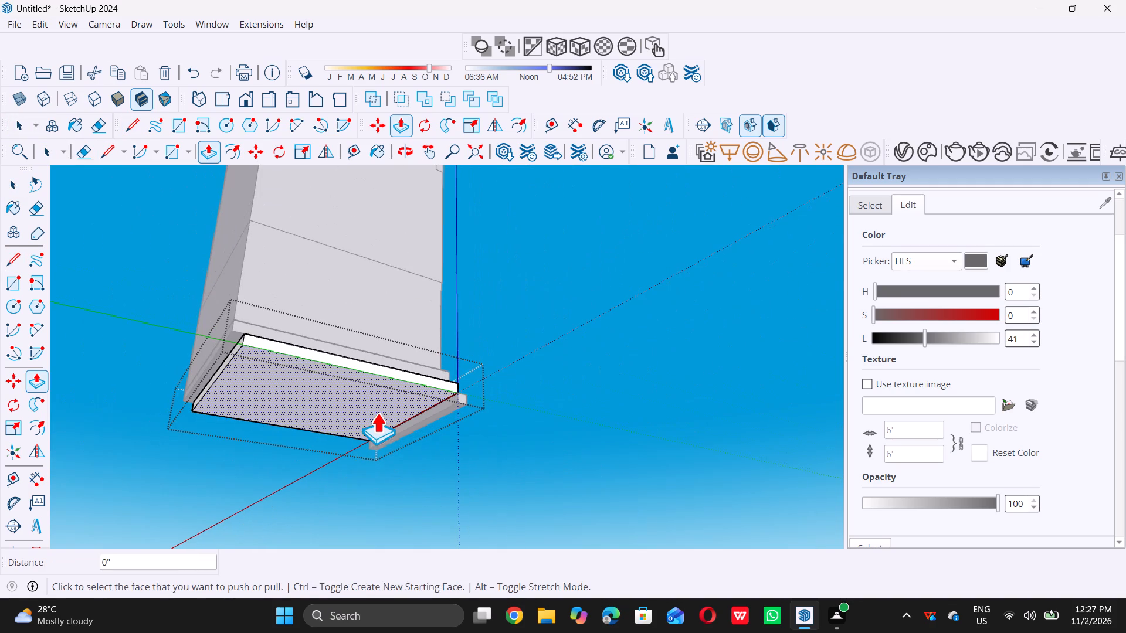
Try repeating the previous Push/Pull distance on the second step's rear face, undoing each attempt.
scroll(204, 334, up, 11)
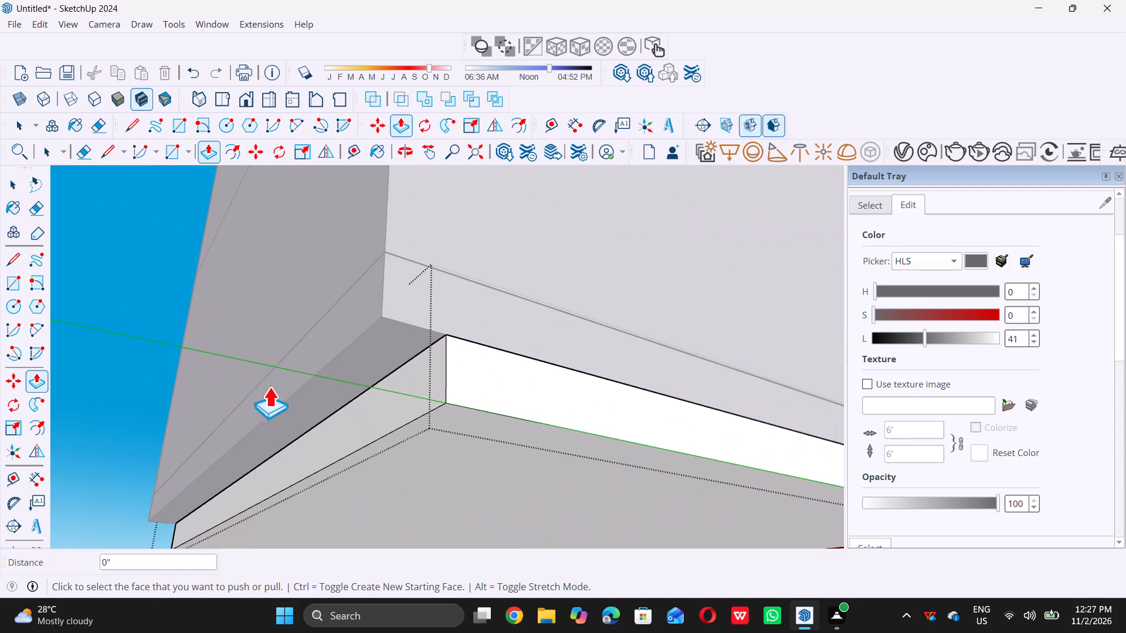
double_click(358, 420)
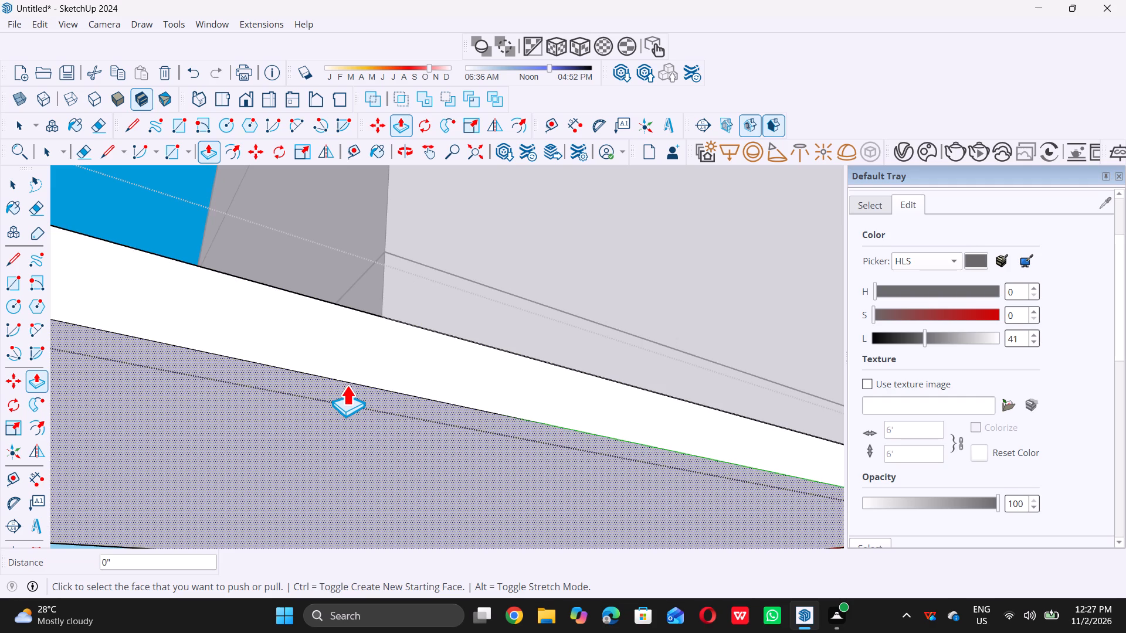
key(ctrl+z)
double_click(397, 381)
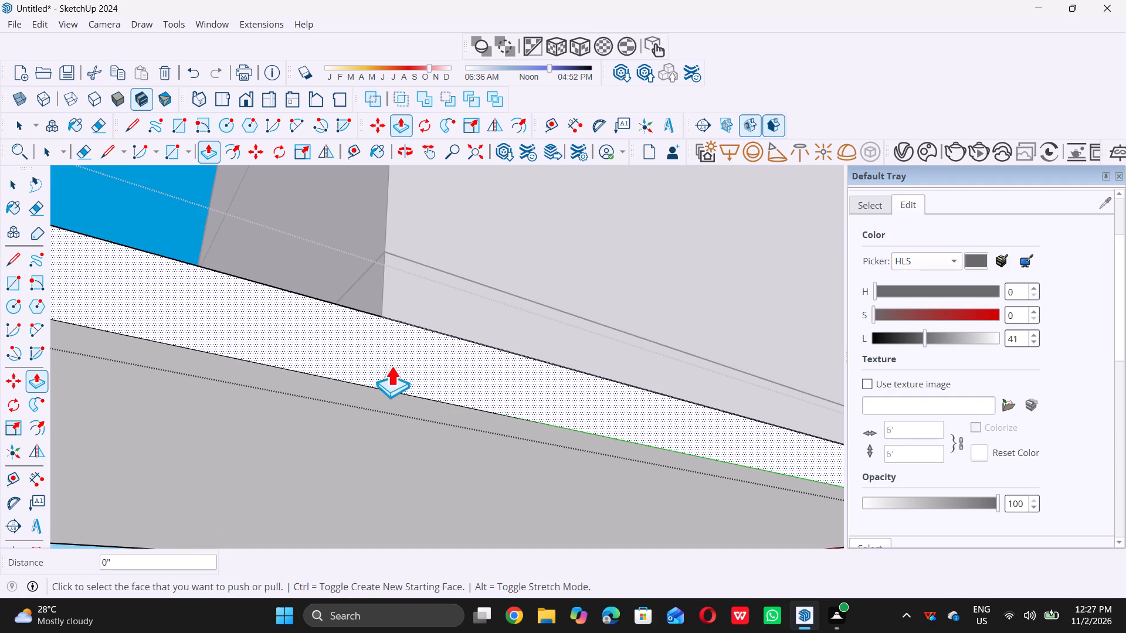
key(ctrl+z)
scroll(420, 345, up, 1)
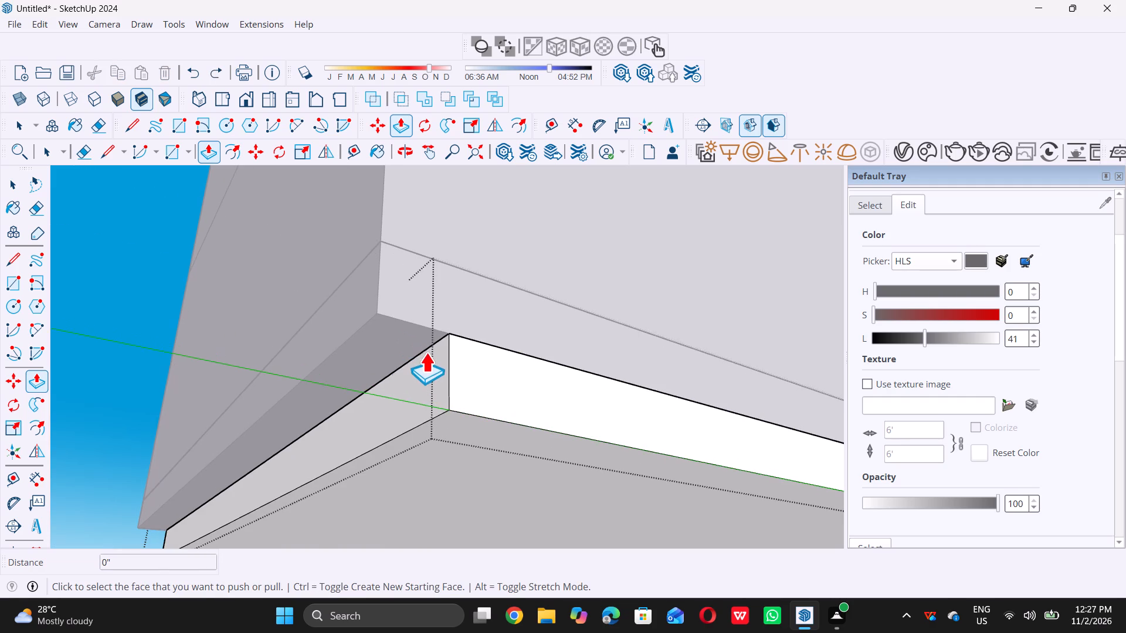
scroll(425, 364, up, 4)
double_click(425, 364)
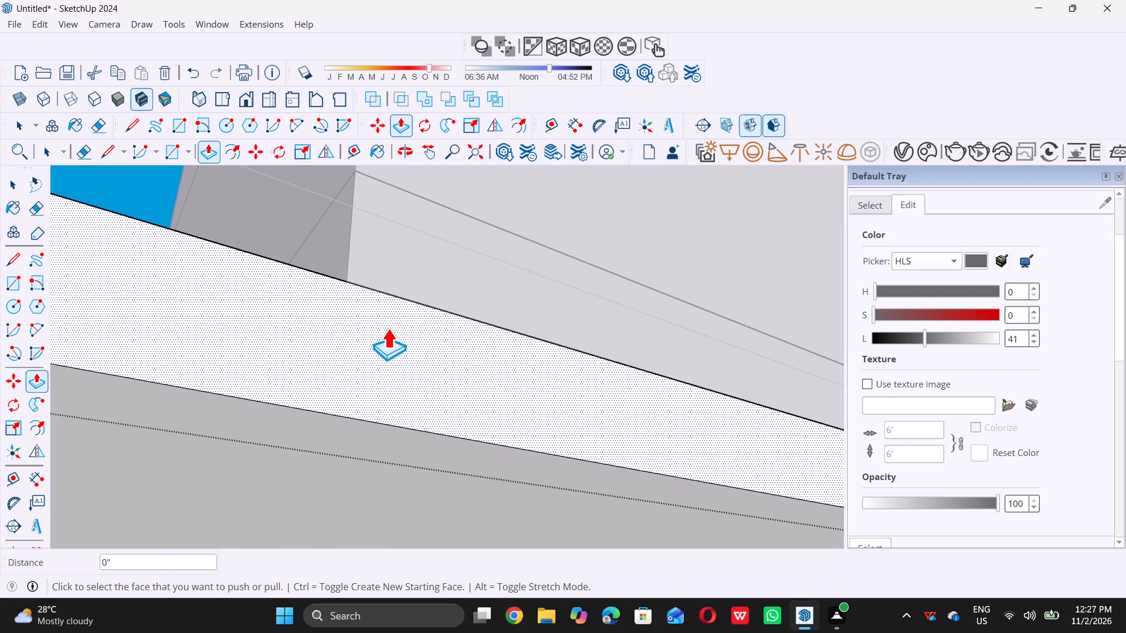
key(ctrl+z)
Push/Pull the second step's rear face 1' further back to align with the rear edge of the slab above.
scroll(413, 344, up, 5)
click(420, 373)
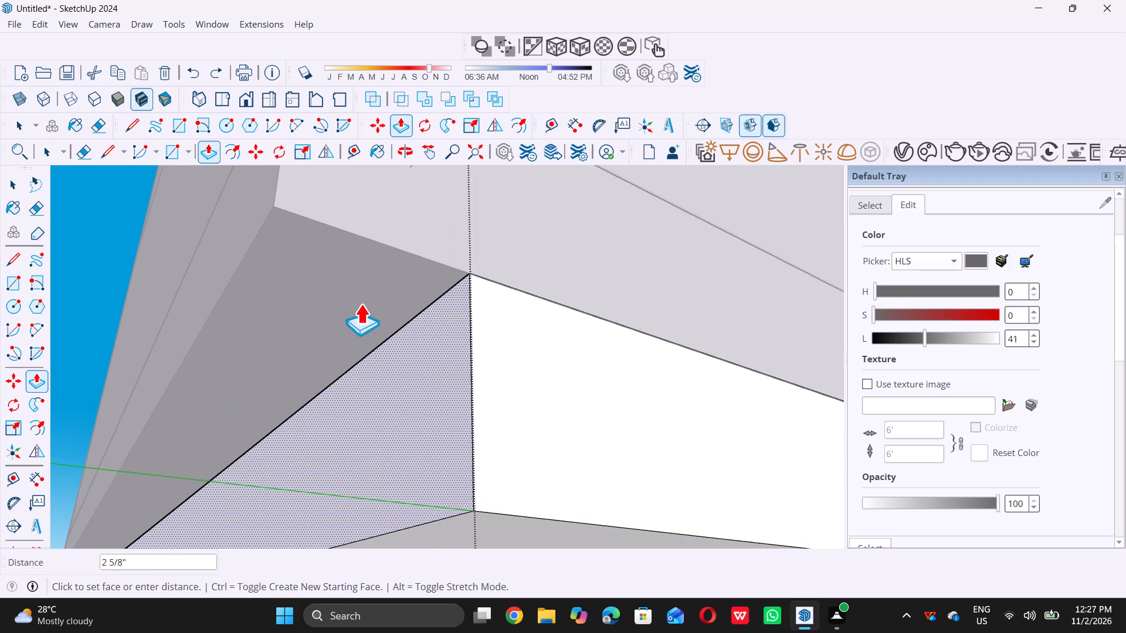
double_click(273, 205)
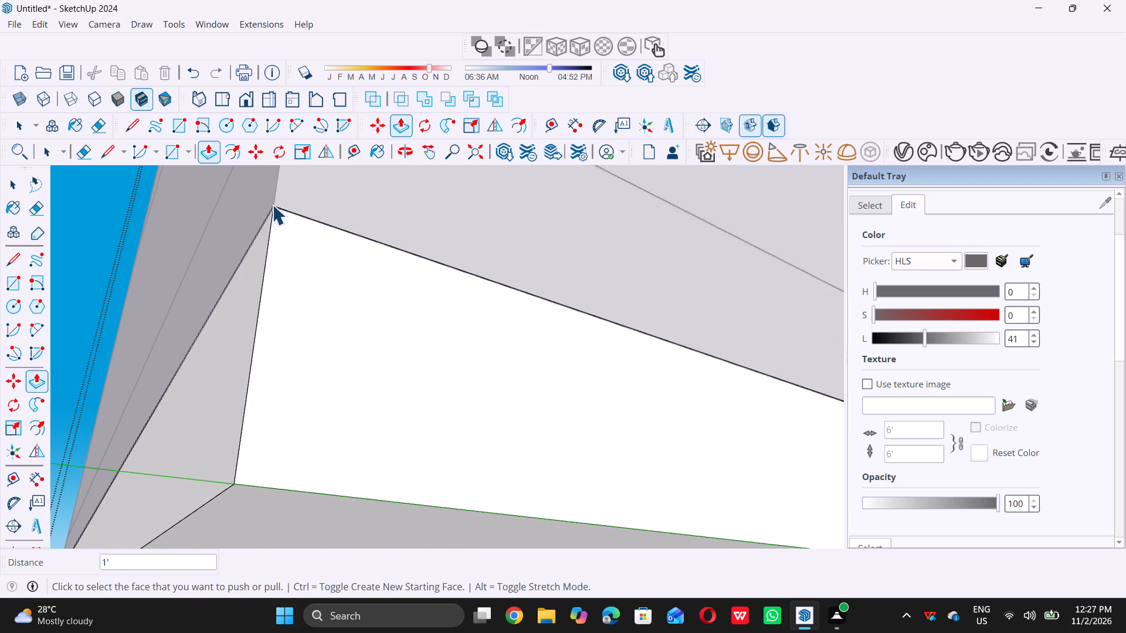
key(space)
Push/Pull the lowest step's rear face 22' 1 1/16" beneath the kiosk to its back edge.
scroll(271, 207, down, 20)
scroll(282, 232, up, 1)
scroll(282, 232, down, 10)
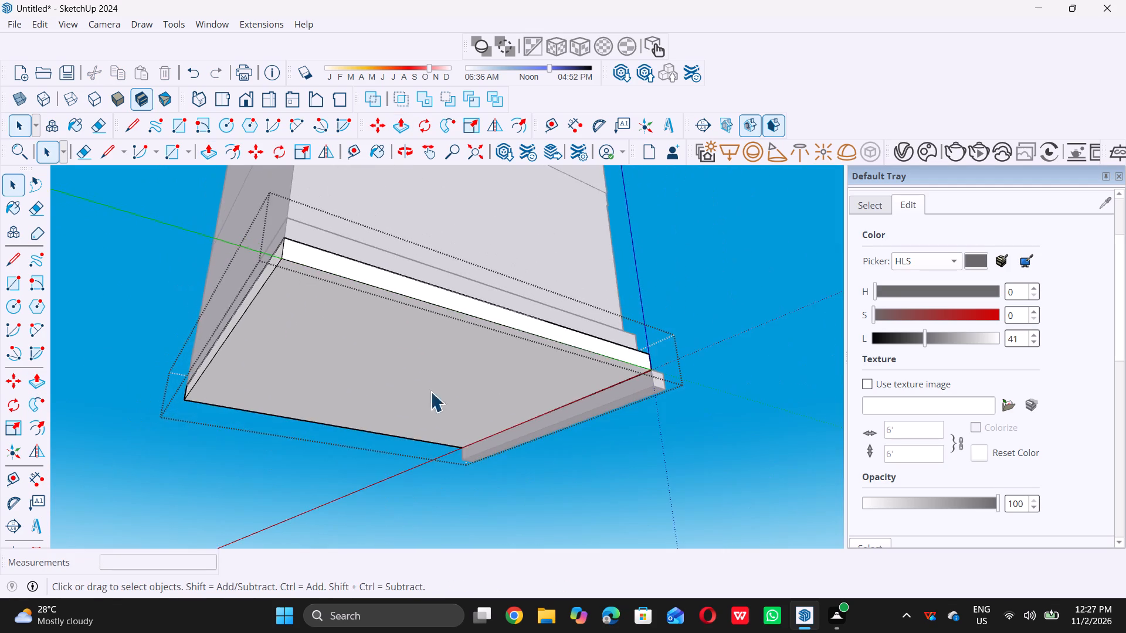
scroll(484, 400, up, 8)
scroll(650, 418, up, 4)
click(651, 418)
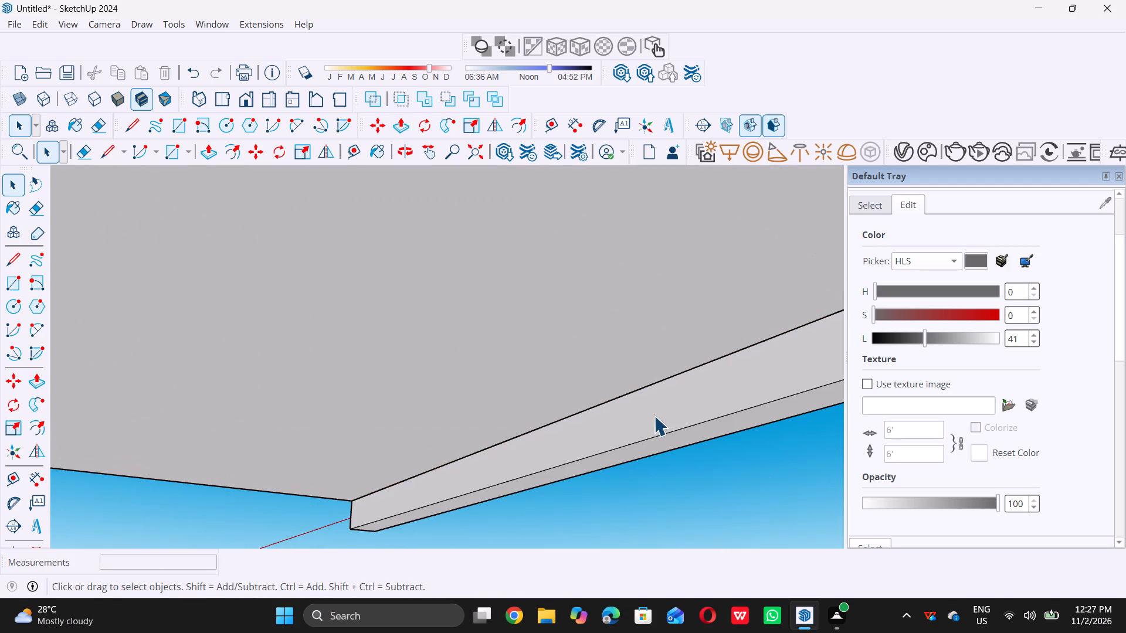
triple_click(654, 416)
double_click(655, 417)
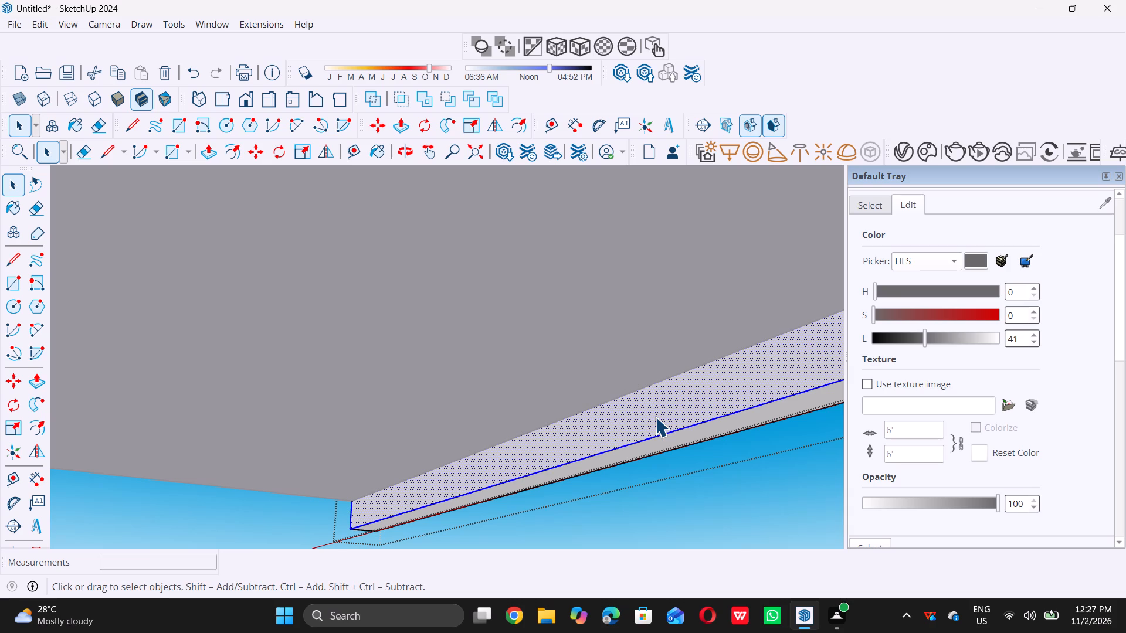
key(p)
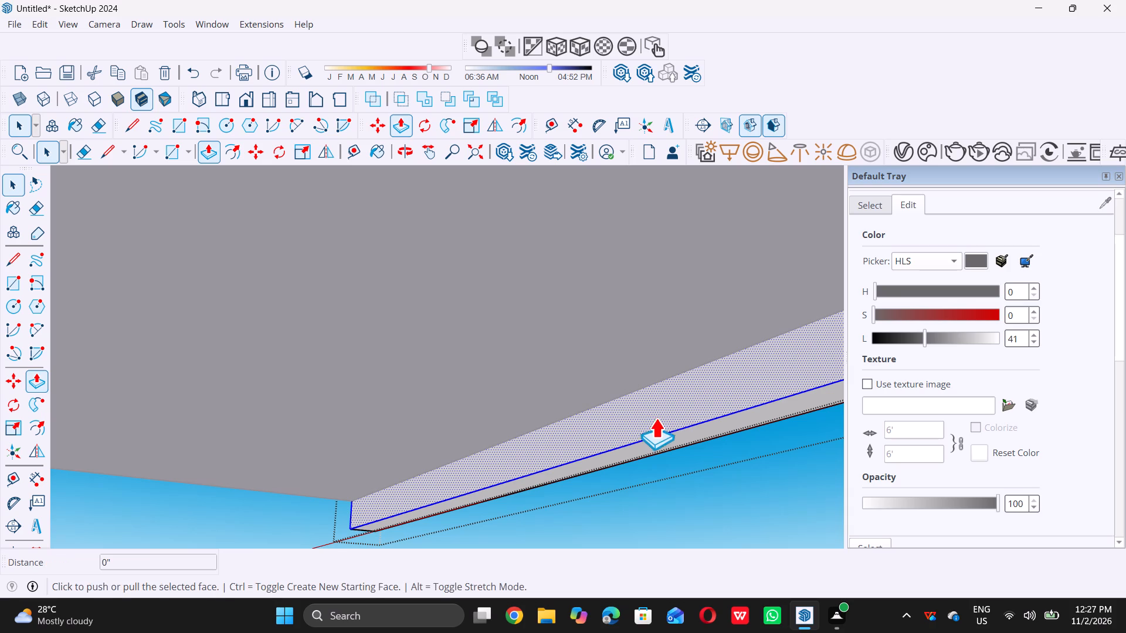
click(659, 407)
scroll(534, 378, down, 18)
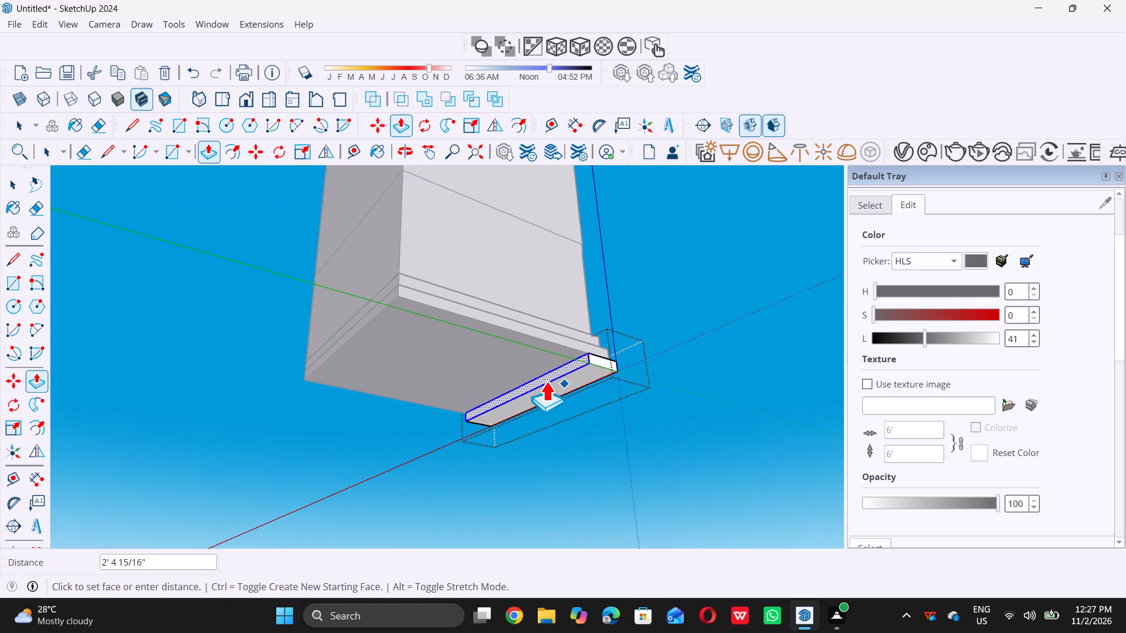
scroll(546, 381, down, 5)
scroll(428, 323, up, 1)
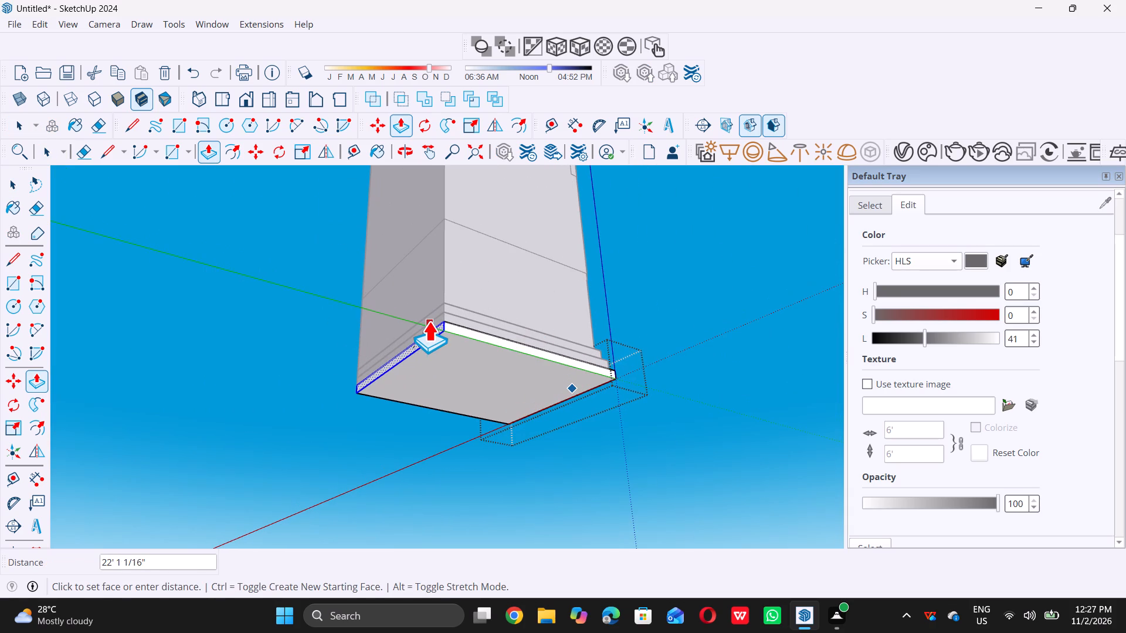
double_click(429, 321)
key(space)
triple_click(601, 491)
triple_click(602, 491)
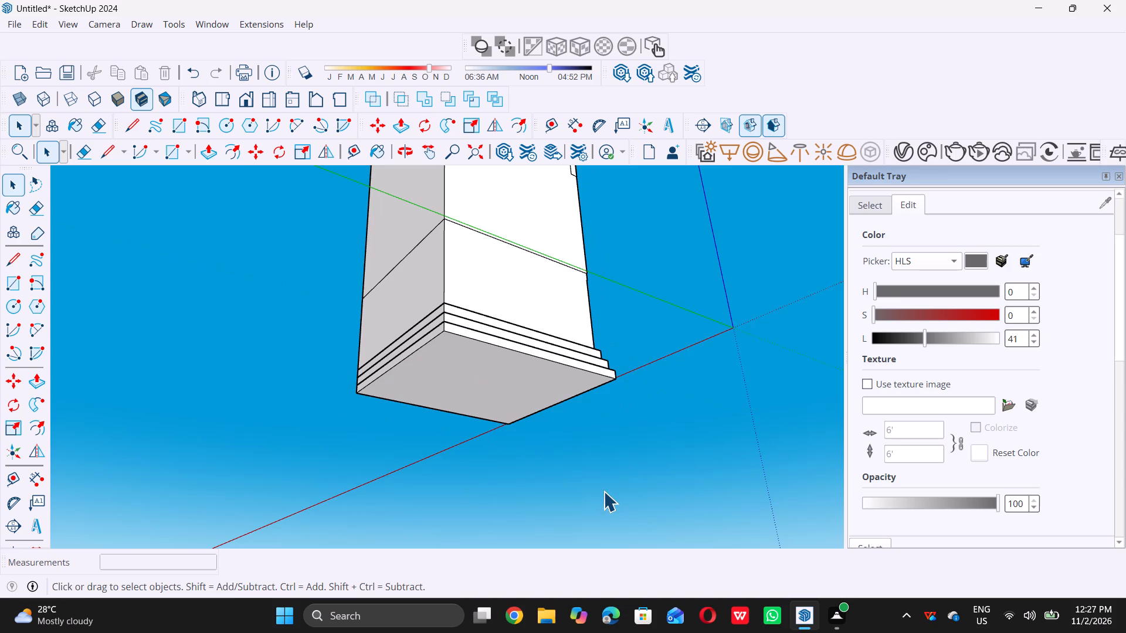
Examine the kiosk front and its three-step base from far and near.
middle_drag(680, 408, 172, 520)
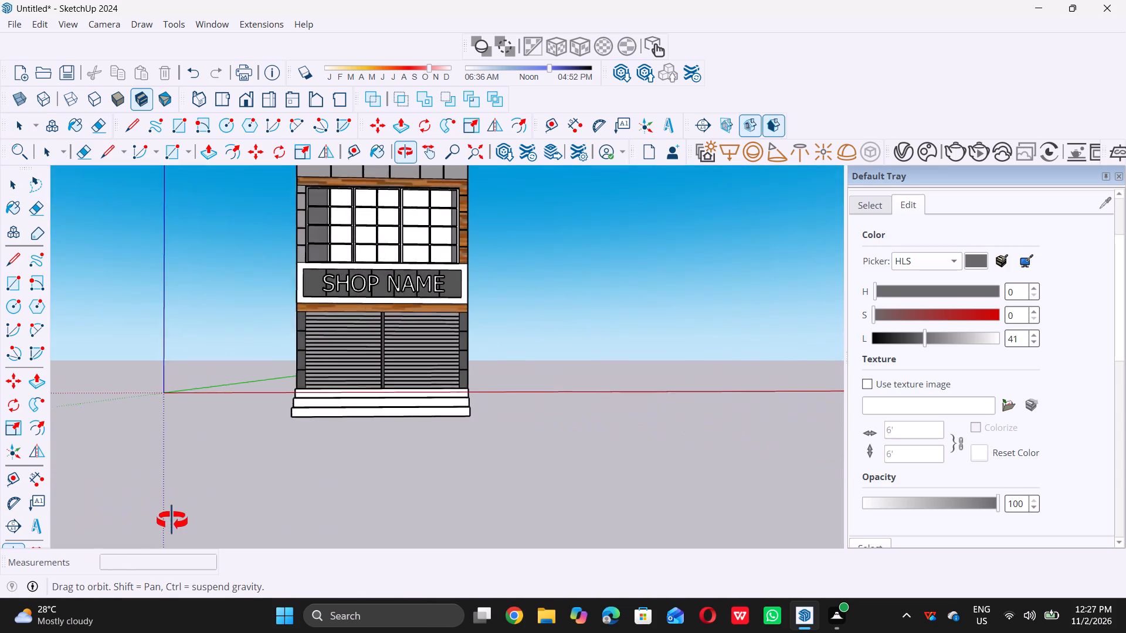
middle_drag(172, 520, 172, 522)
scroll(368, 419, up, 13)
scroll(375, 493, down, 1)
middle_click(370, 511)
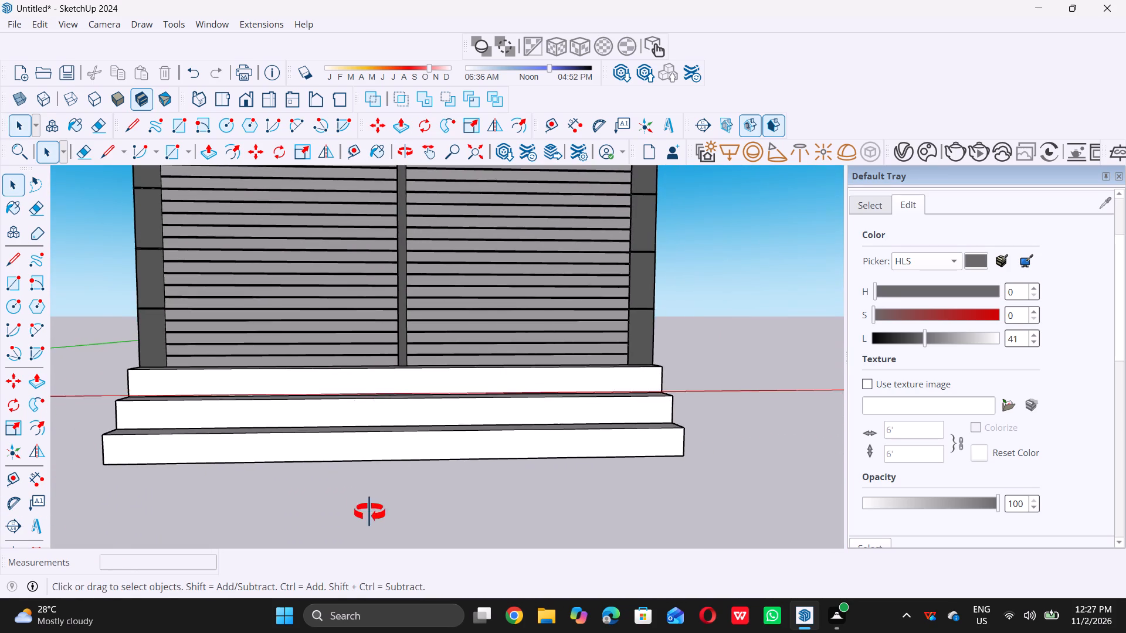
scroll(357, 475, down, 20)
scroll(357, 475, down, 4)
middle_drag(379, 443, 361, 475)
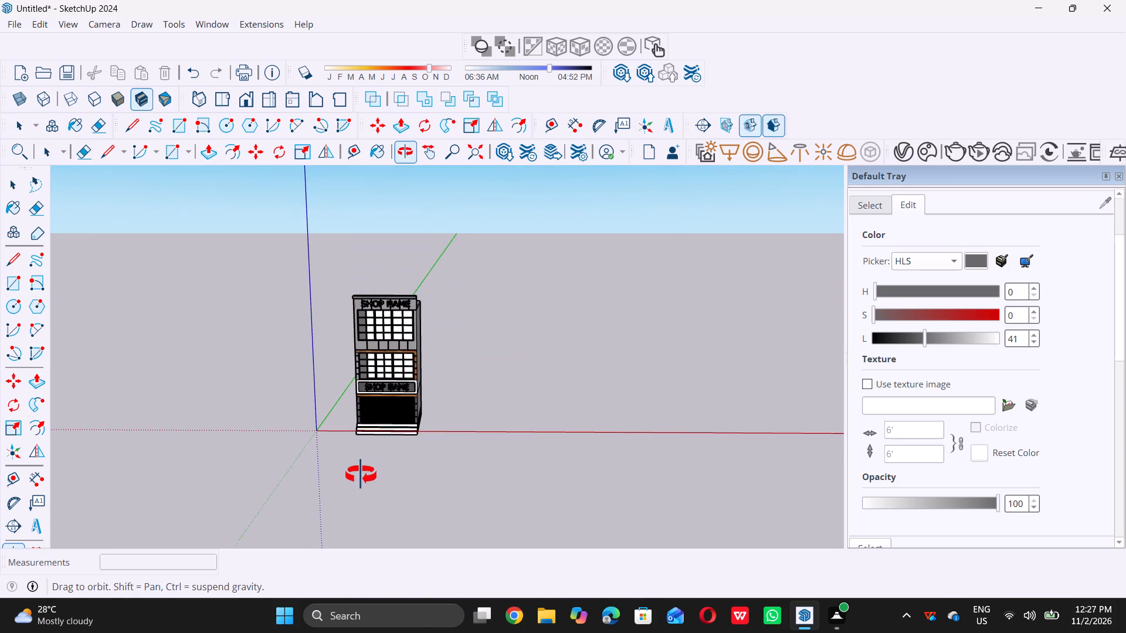
middle_drag(361, 475, 372, 456)
scroll(371, 456, up, 5)
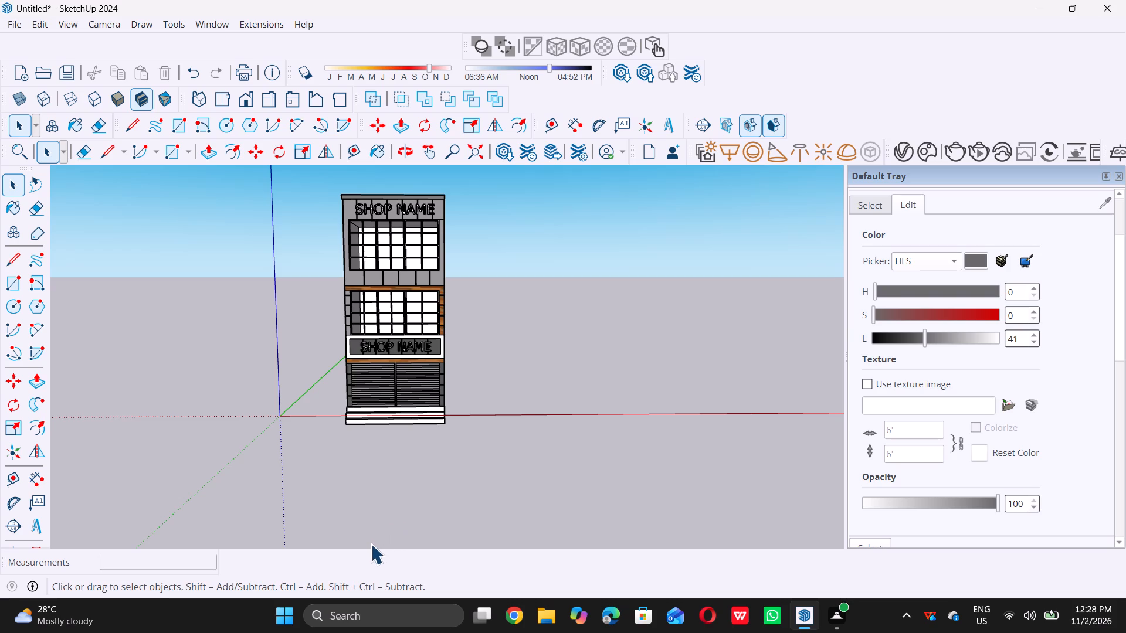
scroll(364, 520, down, 5)
middle_drag(369, 507, 369, 523)
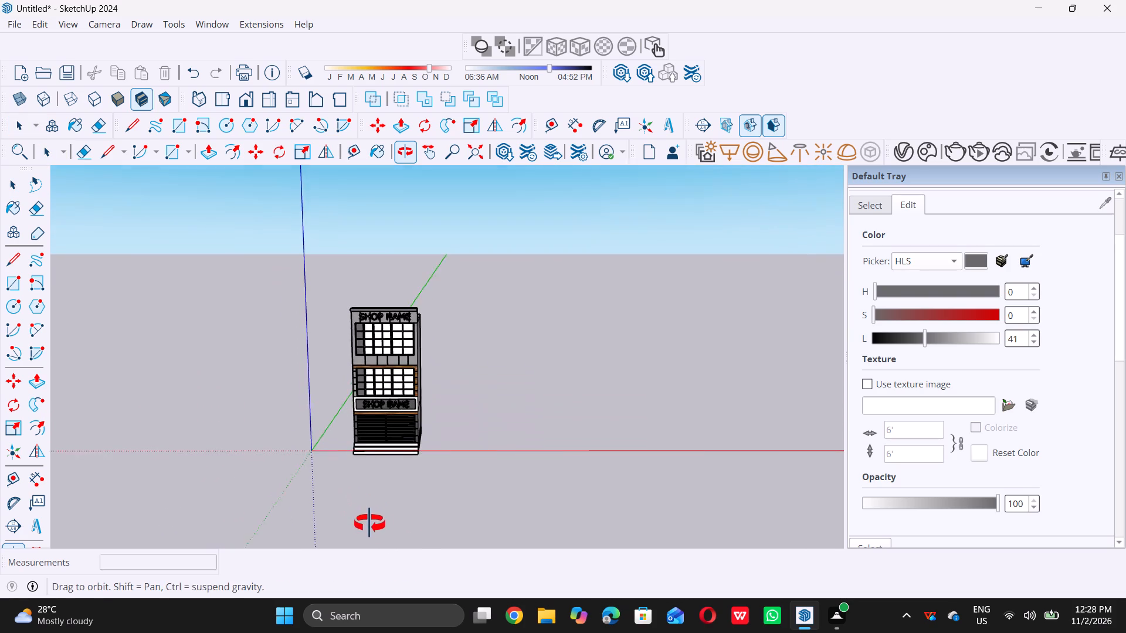
middle_drag(369, 523, 371, 529)
scroll(362, 483, up, 7)
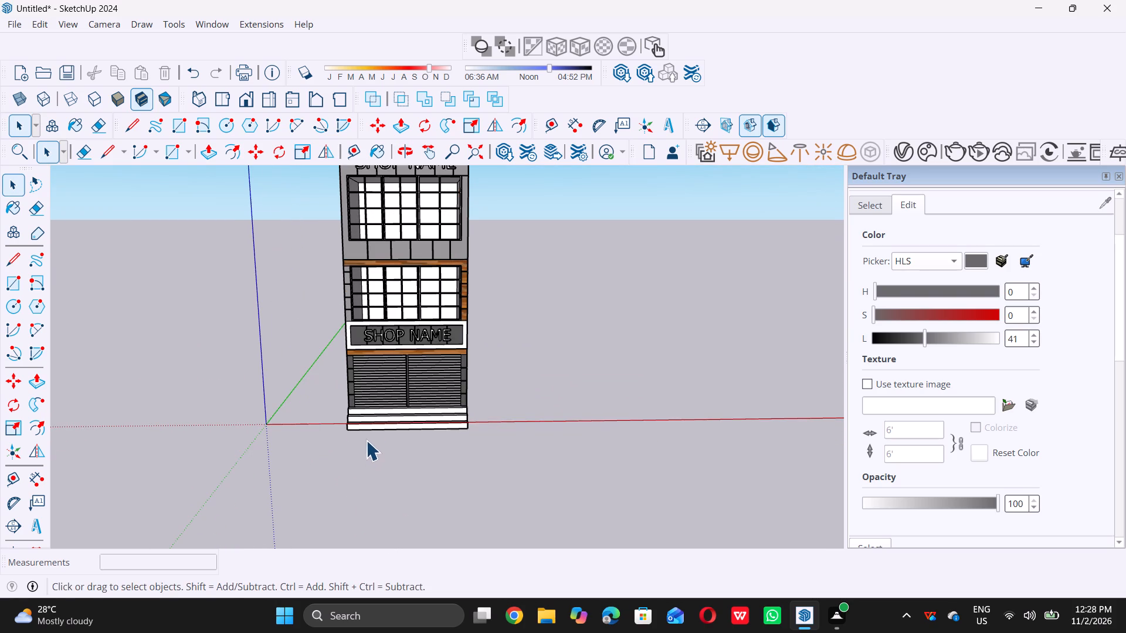
middle_drag(366, 439, 363, 445)
scroll(363, 445, up, 5)
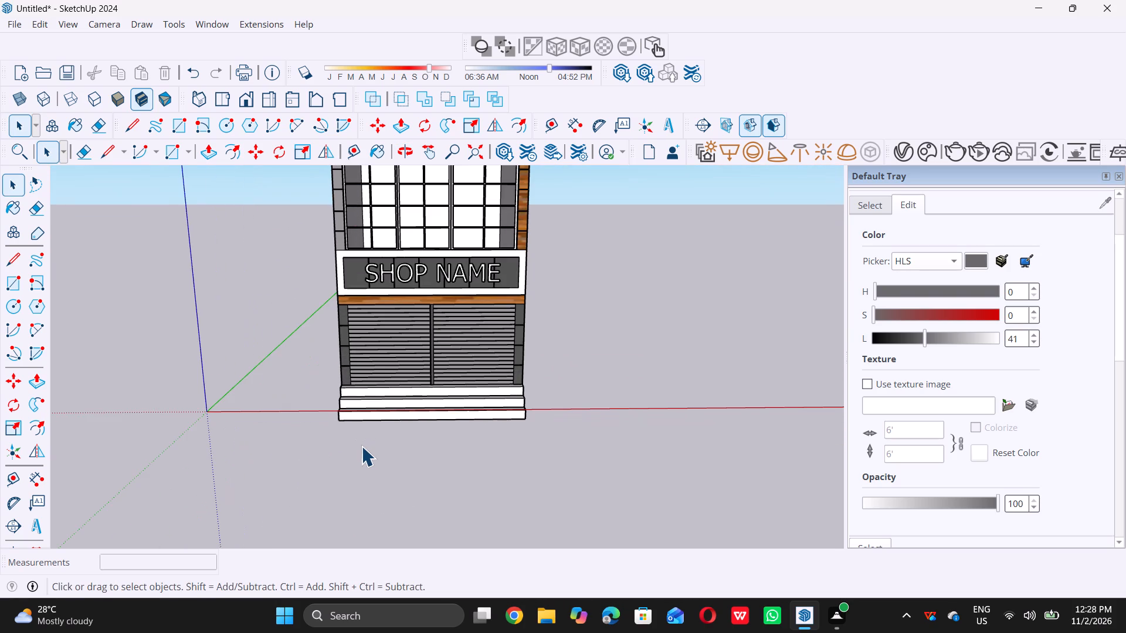
Look through the Colors-Named and Synthetic Surfaces material collections for a step finish.
scroll(943, 365, down, 5)
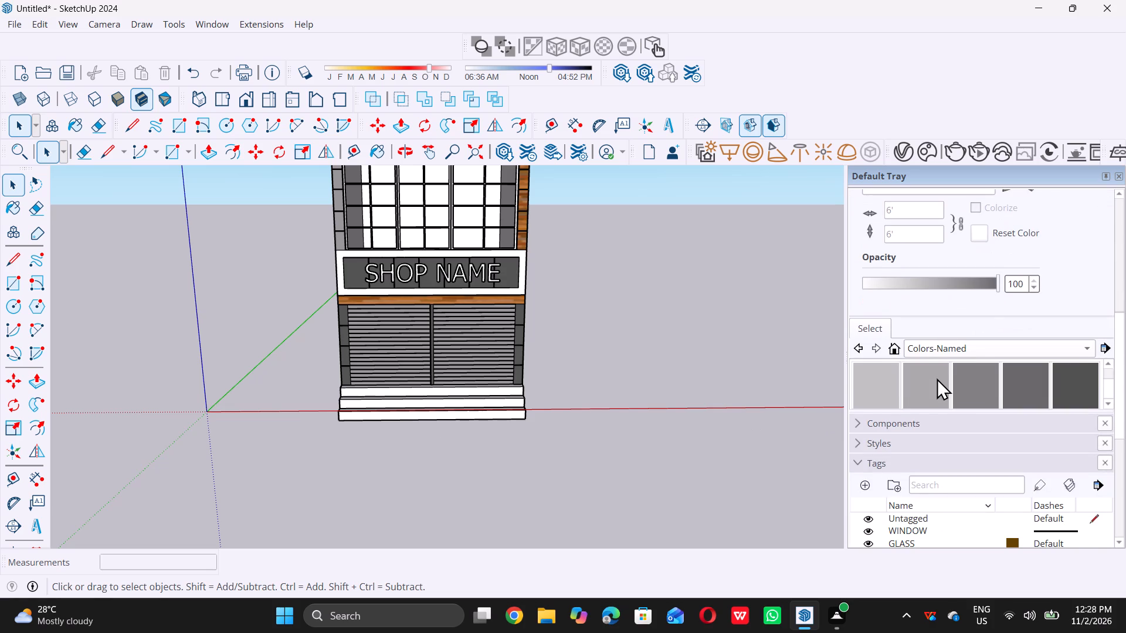
scroll(944, 390, up, 1)
scroll(944, 390, down, 5)
scroll(945, 389, up, 10)
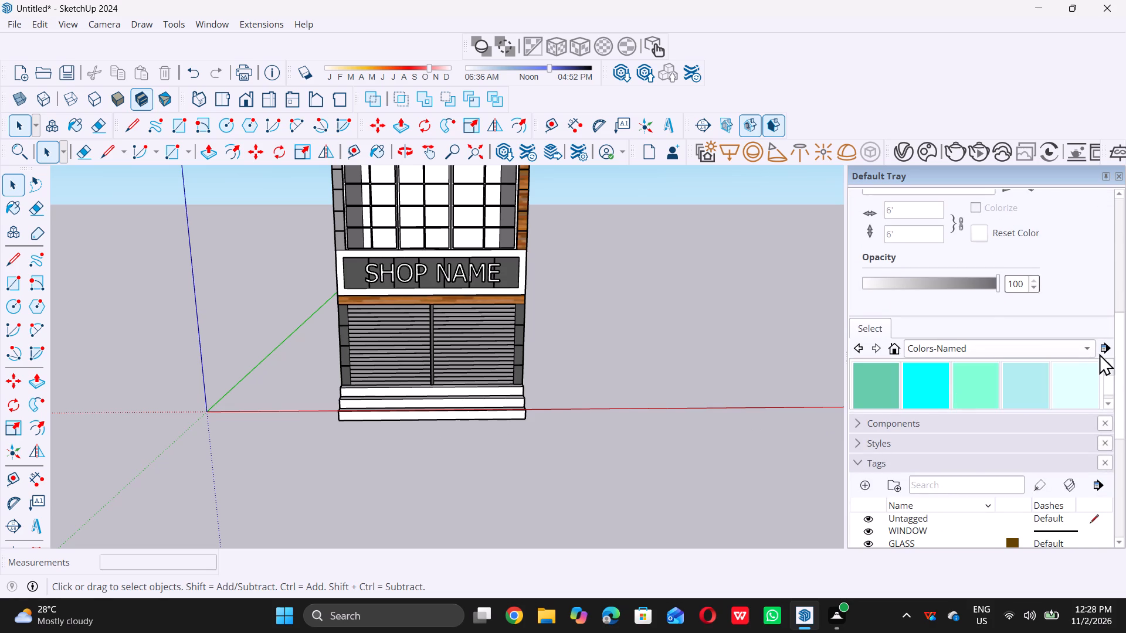
click(1087, 349)
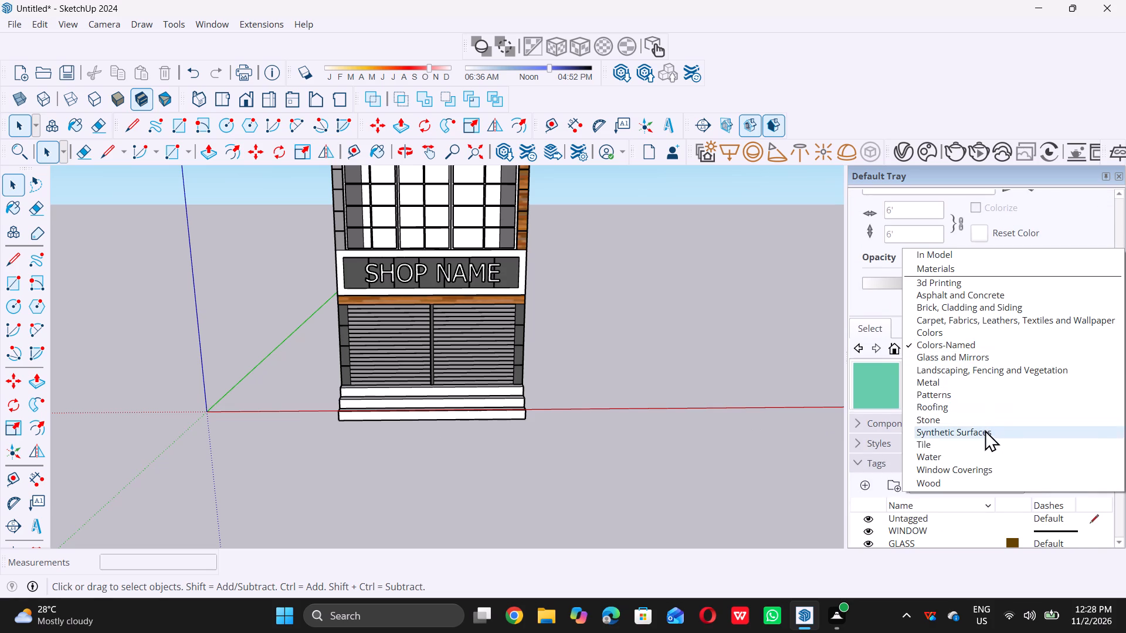
click(984, 431)
scroll(1009, 399, down, 4)
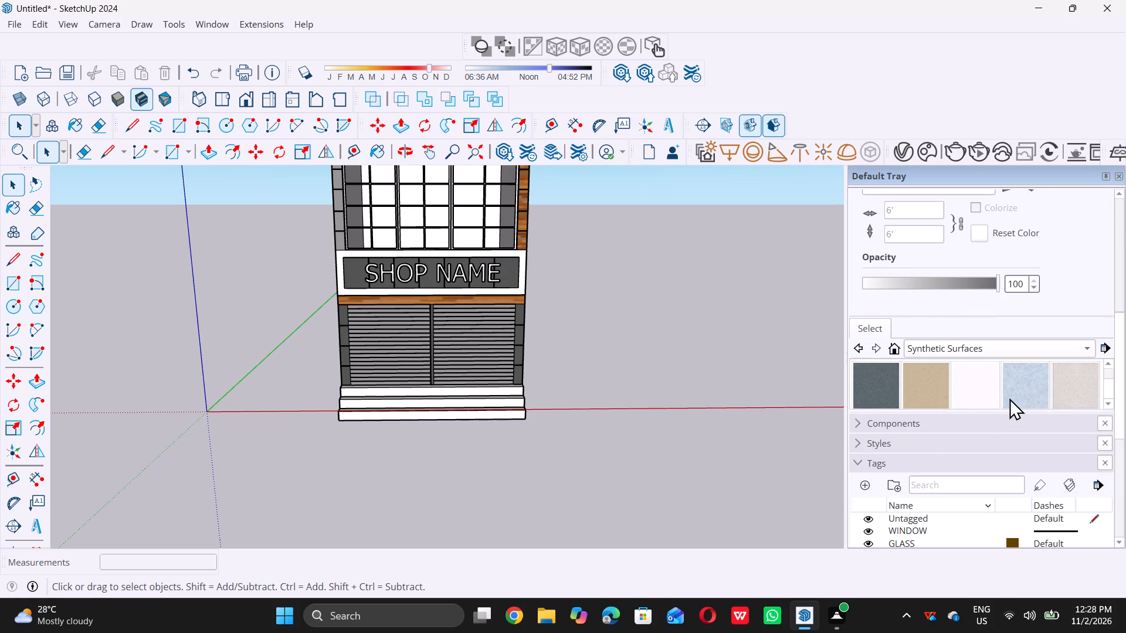
scroll(1011, 397, down, 5)
Paint all three entrance steps with the light wood blinds material from the Window Coverings collection.
click(1086, 350)
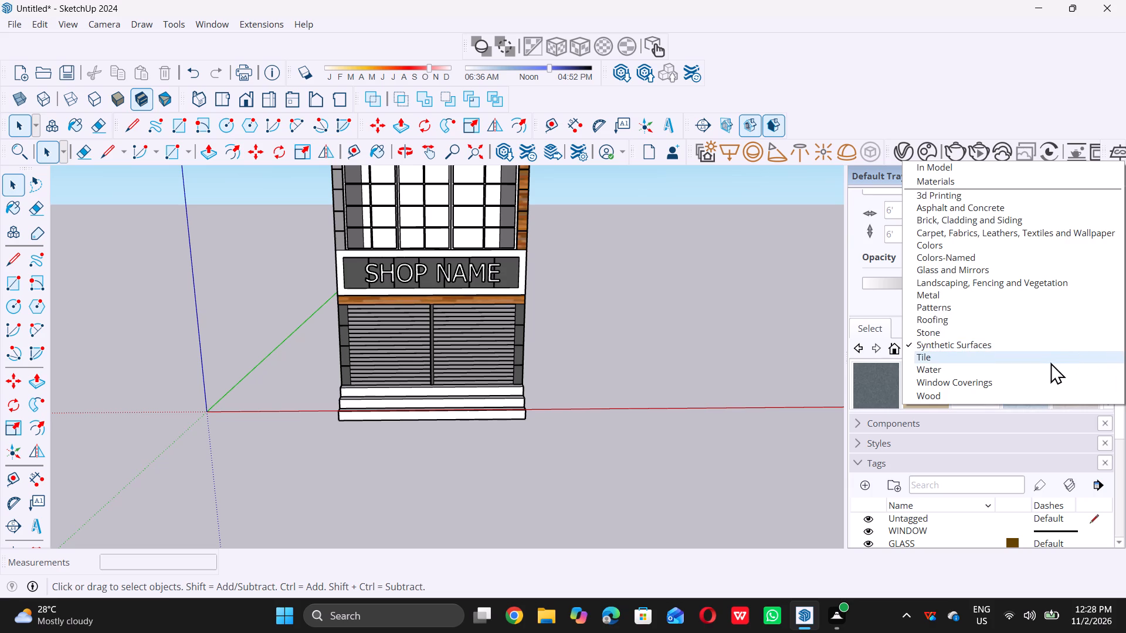
click(1013, 383)
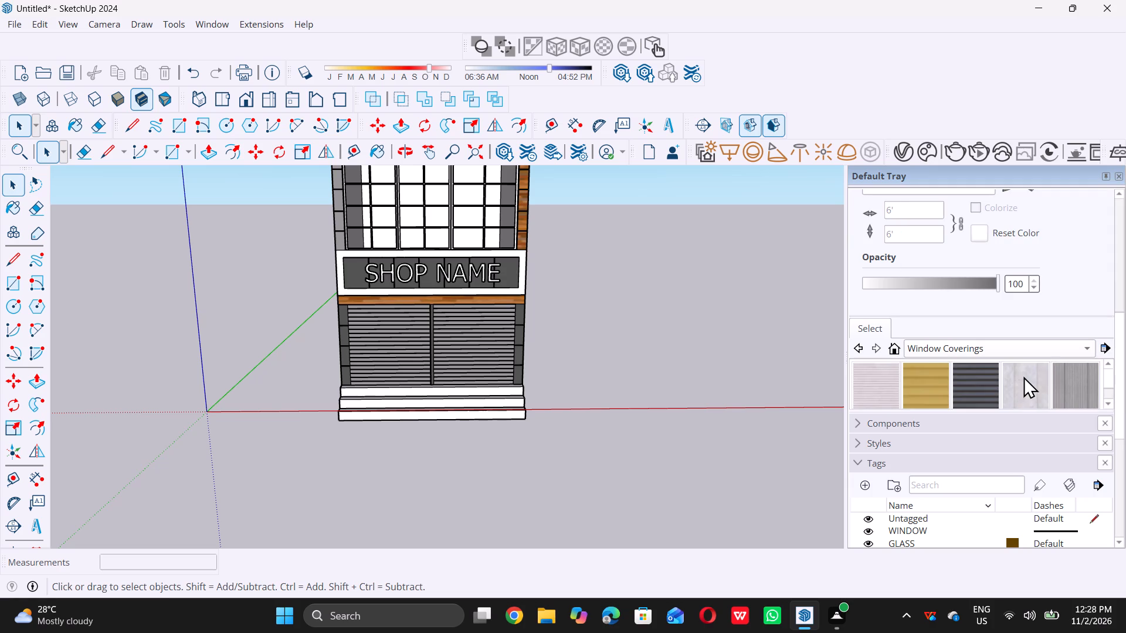
scroll(1022, 378, down, 3)
scroll(1020, 380, up, 1)
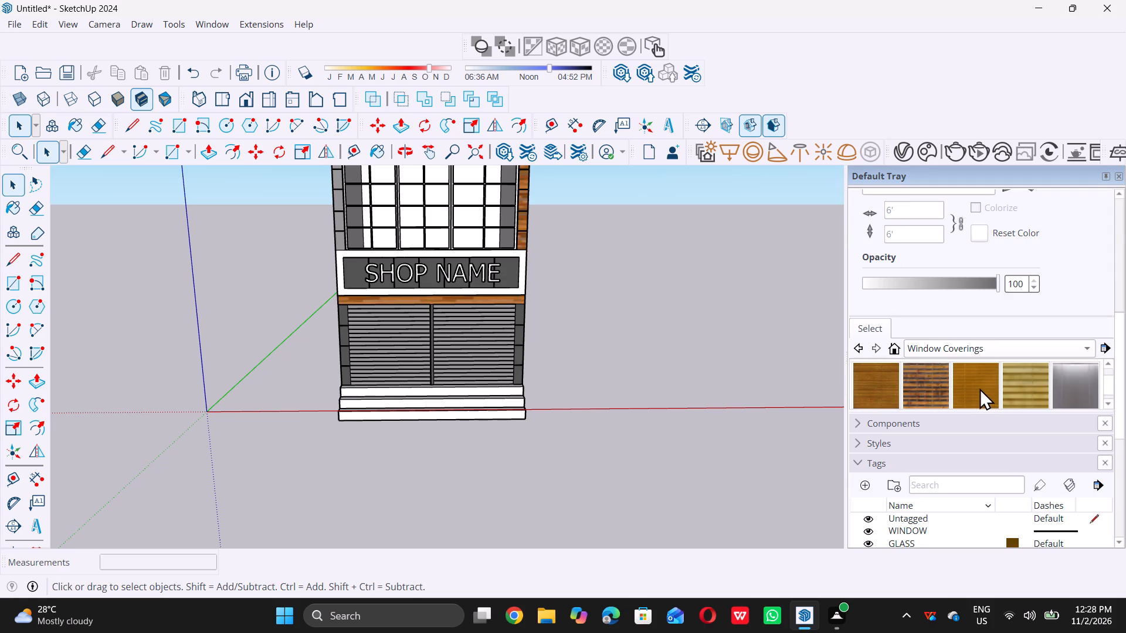
double_click(978, 387)
scroll(490, 406, up, 14)
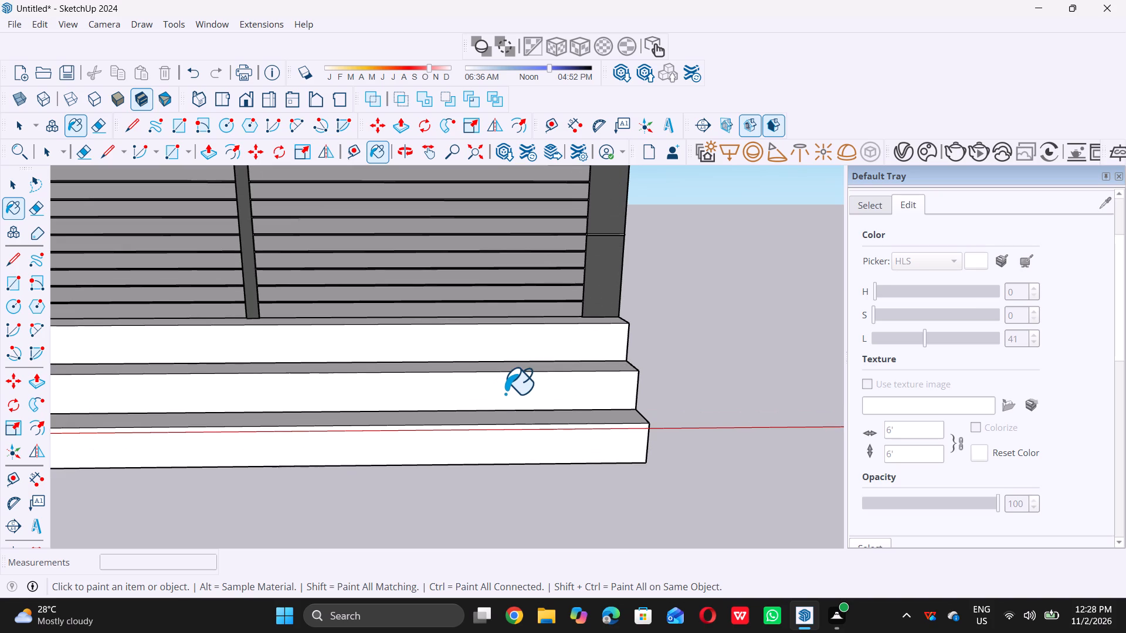
click(505, 393)
scroll(530, 399, down, 5)
scroll(481, 444, up, 4)
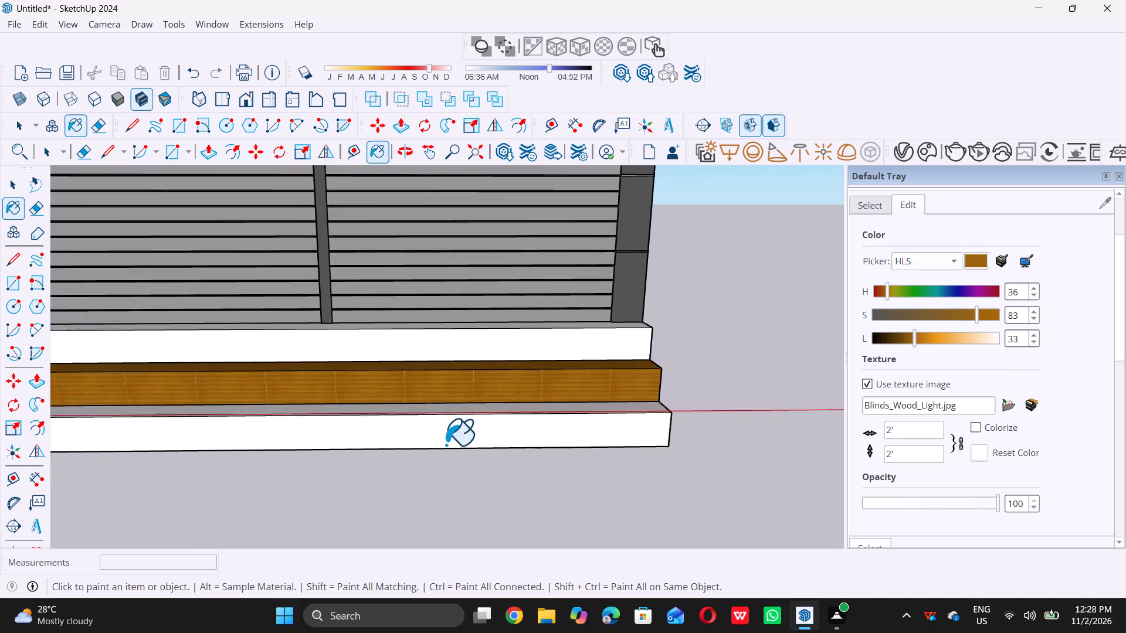
scroll(446, 444, up, 5)
click(480, 427)
click(575, 271)
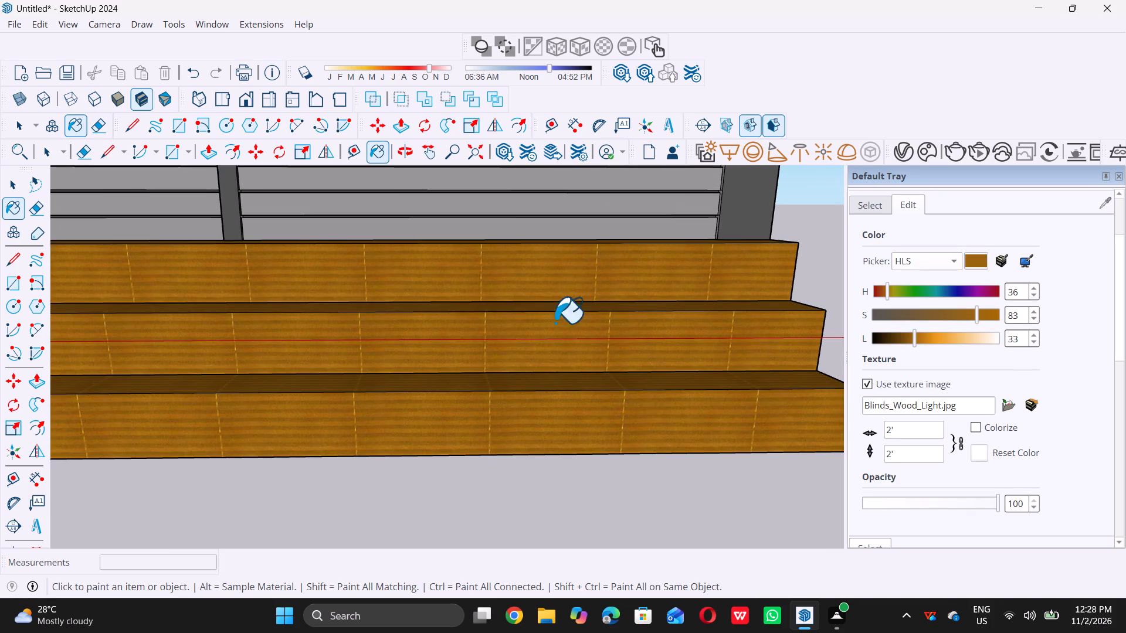
scroll(549, 369, down, 20)
scroll(549, 369, down, 1)
middle_drag(566, 447, 535, 458)
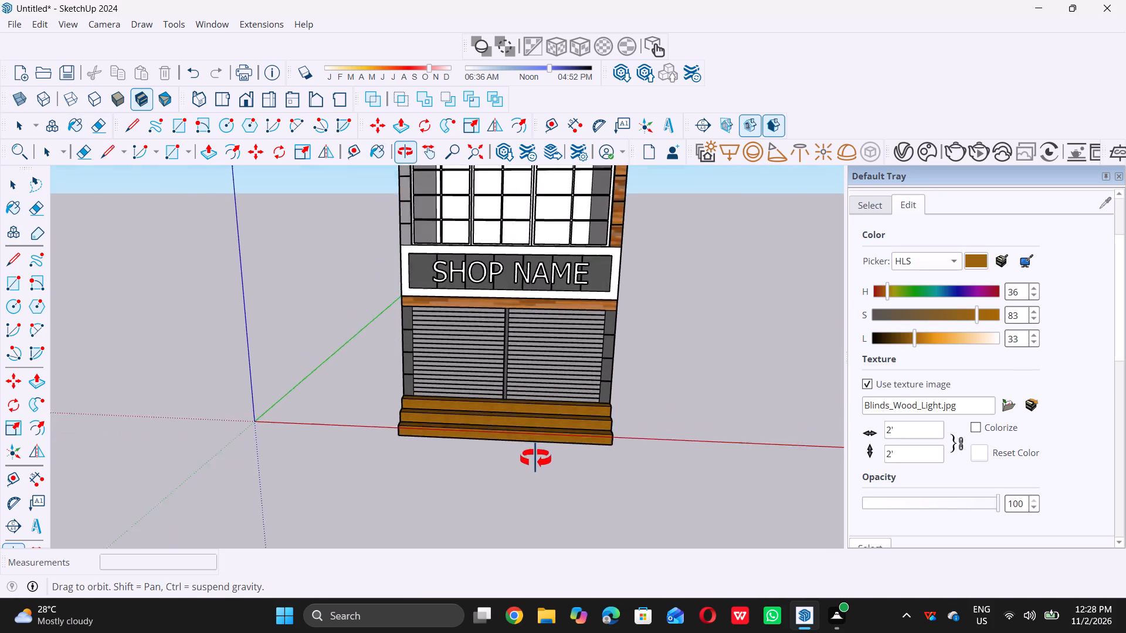
middle_drag(535, 458, 606, 441)
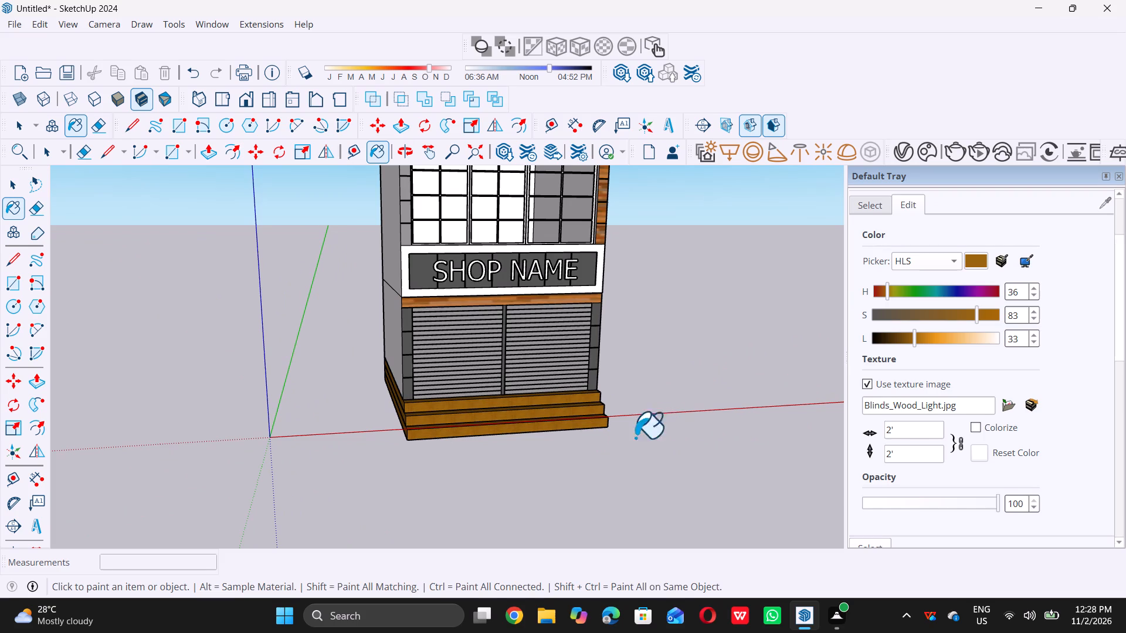
key(space)
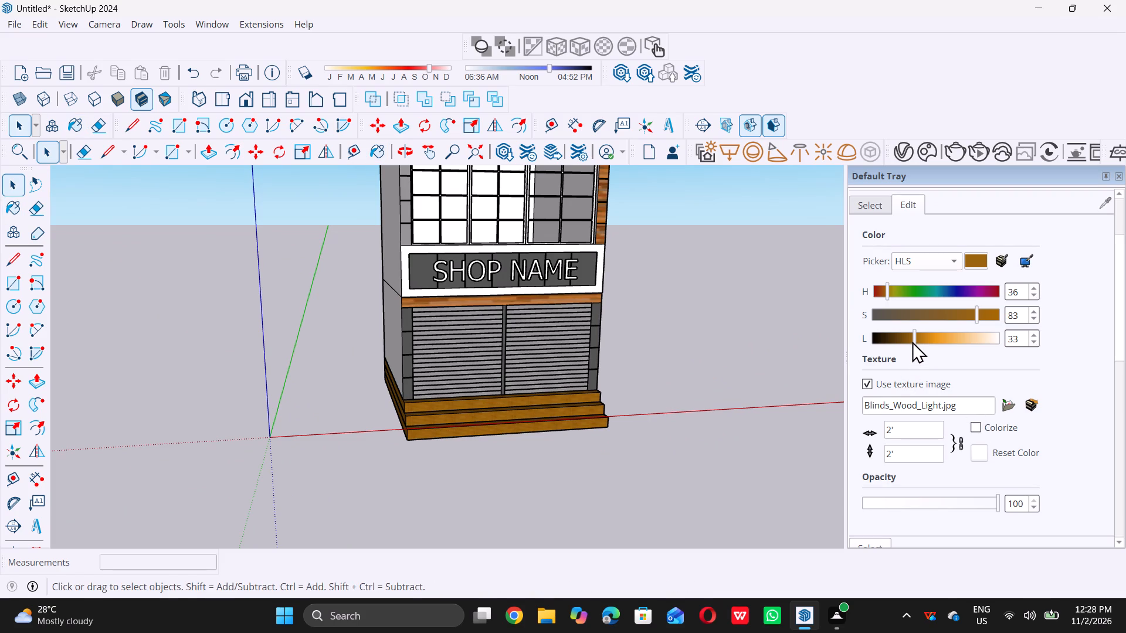
Darken the steps' light wood material to an HLS lightness of 24.
drag(917, 339, 903, 341)
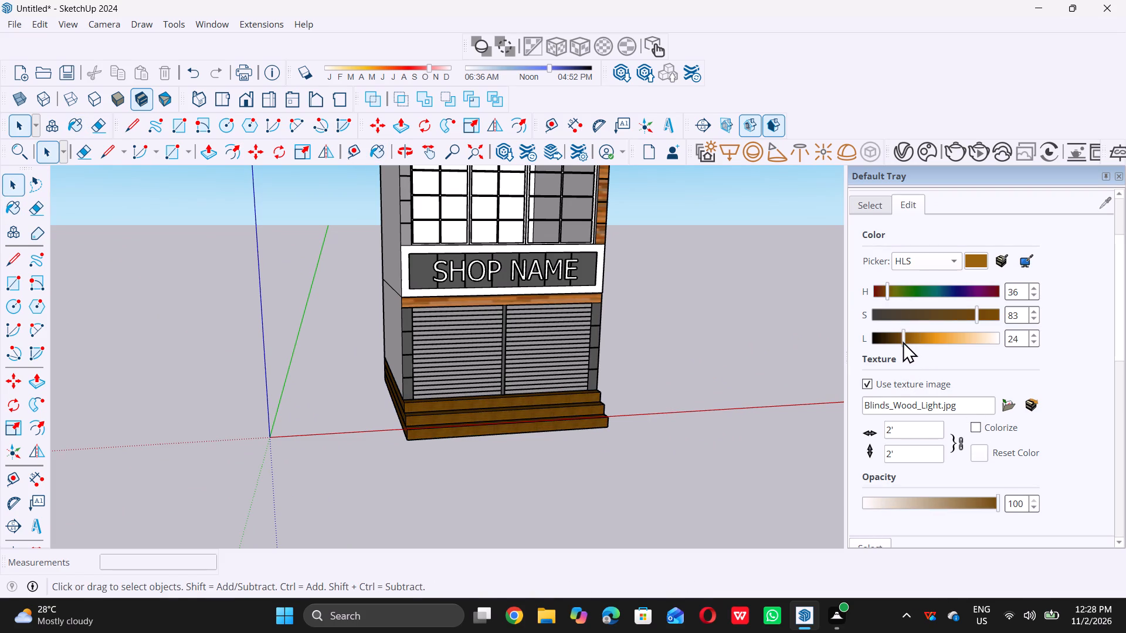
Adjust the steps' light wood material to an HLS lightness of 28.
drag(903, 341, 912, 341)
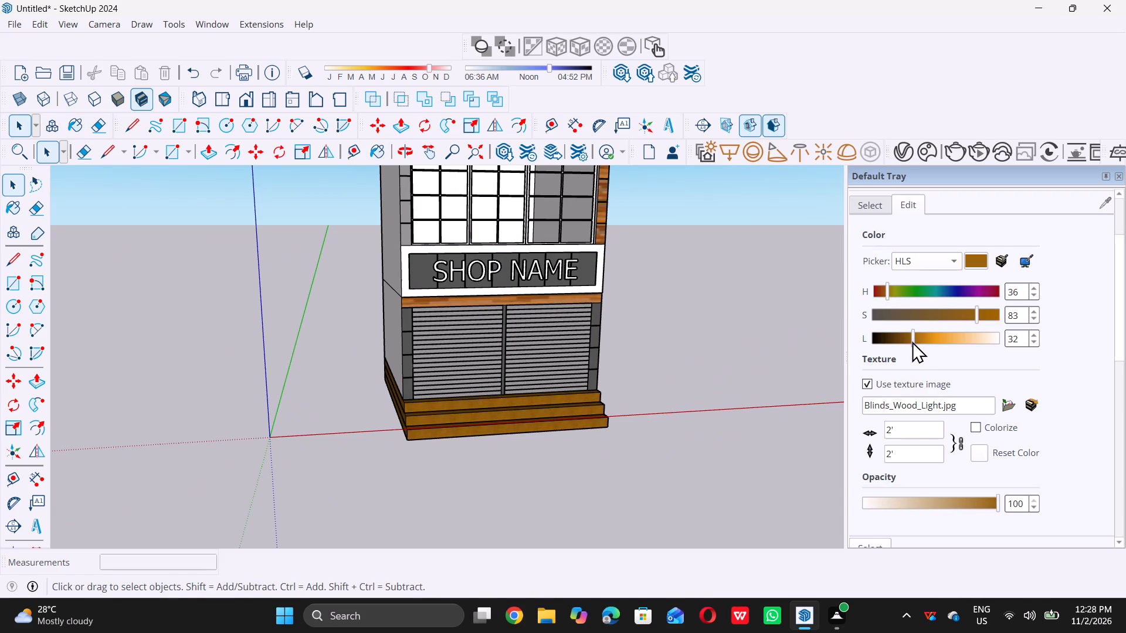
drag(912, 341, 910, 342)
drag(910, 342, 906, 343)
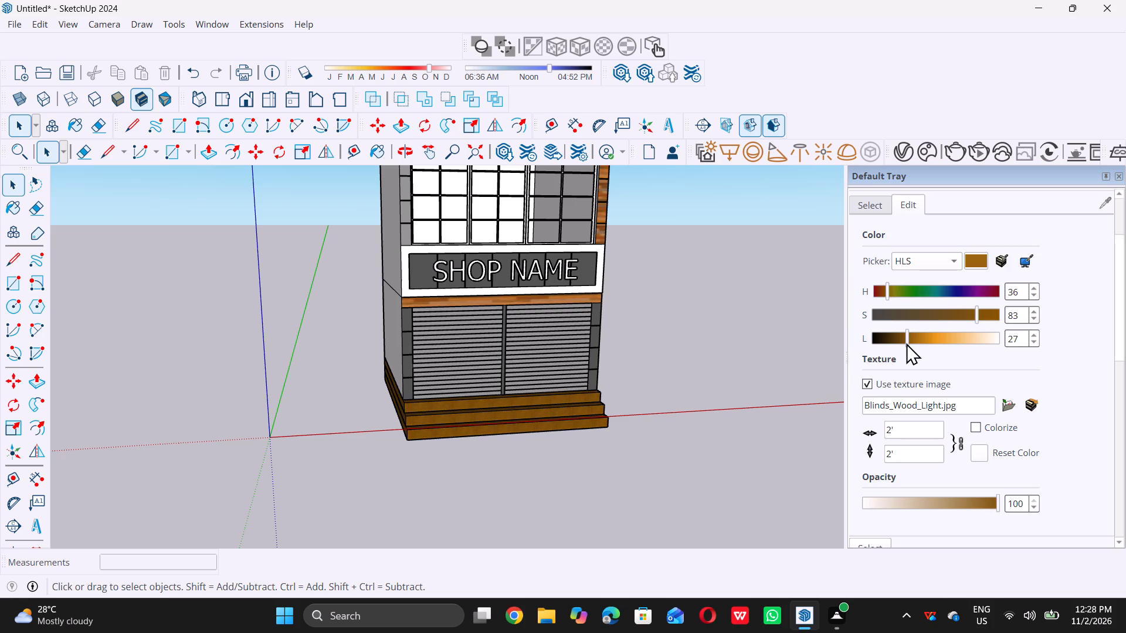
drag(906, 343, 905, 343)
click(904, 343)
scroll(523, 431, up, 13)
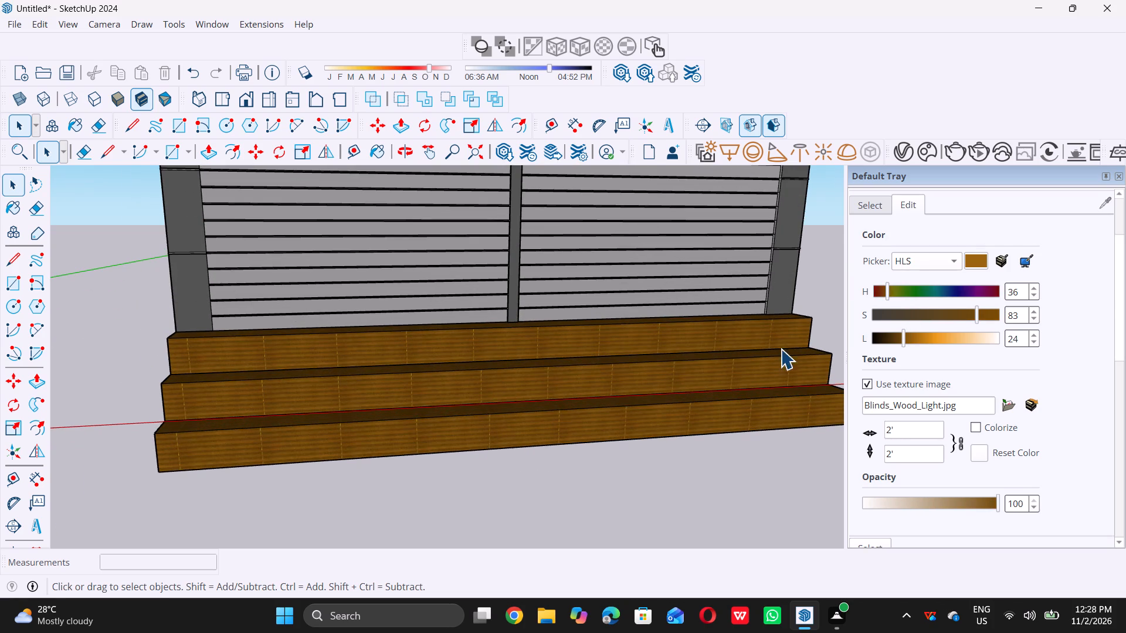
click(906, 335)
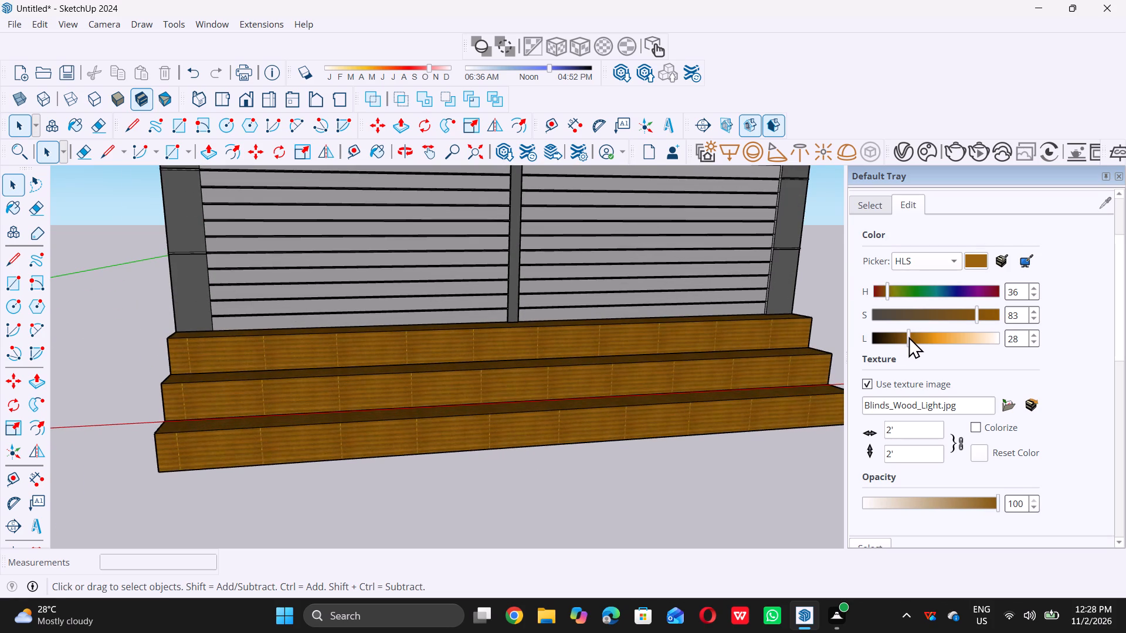
Examine the darkened wood steps against the whole kiosk from the front, above and the side.
scroll(476, 418, down, 15)
middle_drag(388, 447, 311, 422)
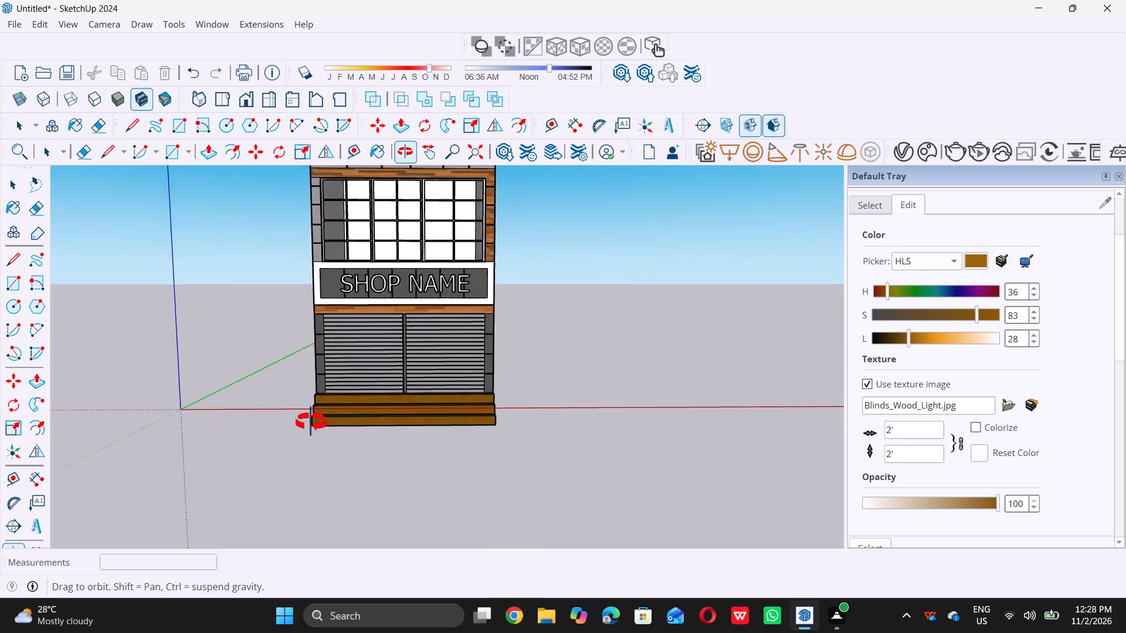
middle_drag(311, 422, 318, 427)
scroll(341, 435, up, 1)
scroll(357, 447, down, 10)
middle_drag(455, 475, 466, 463)
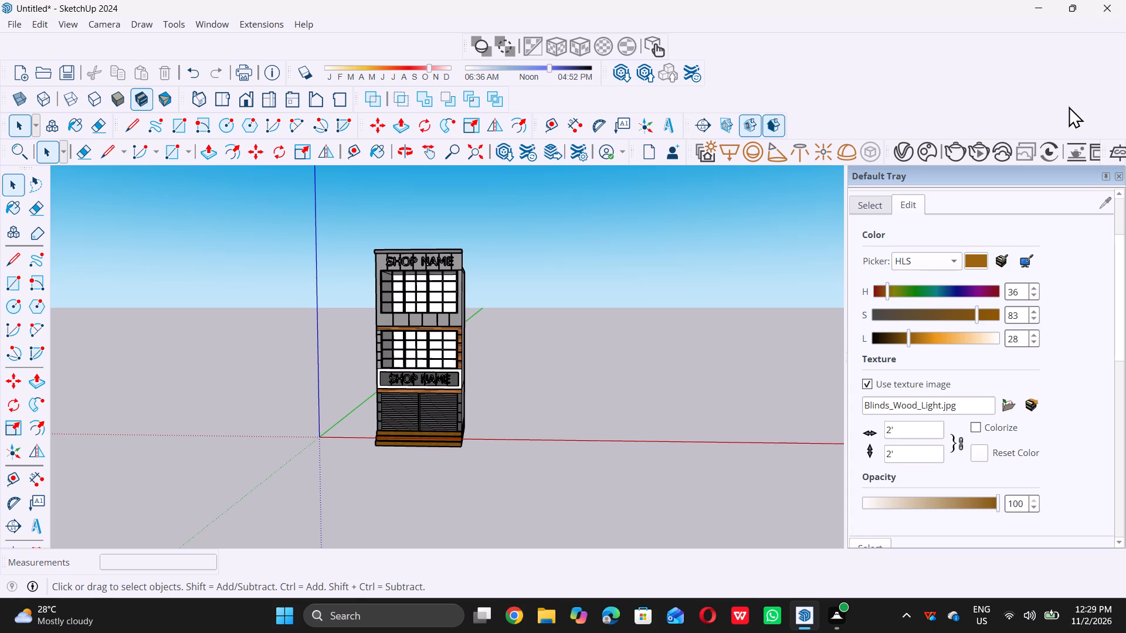
scroll(277, 424, up, 4)
scroll(375, 382, down, 6)
middle_drag(356, 386, 356, 474)
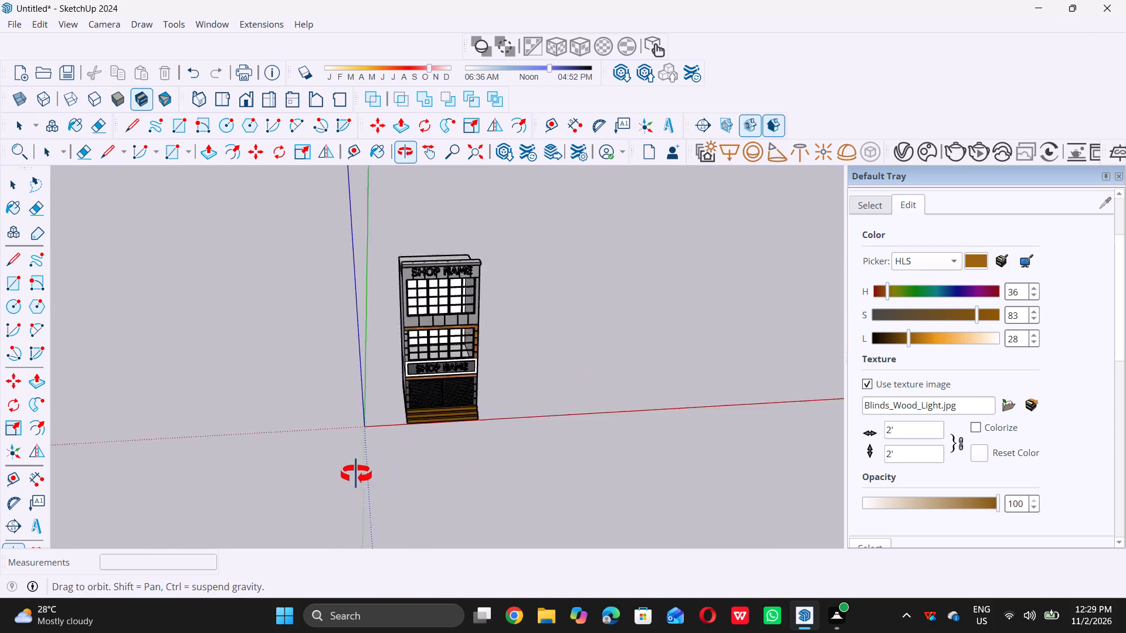
middle_drag(356, 474, 514, 462)
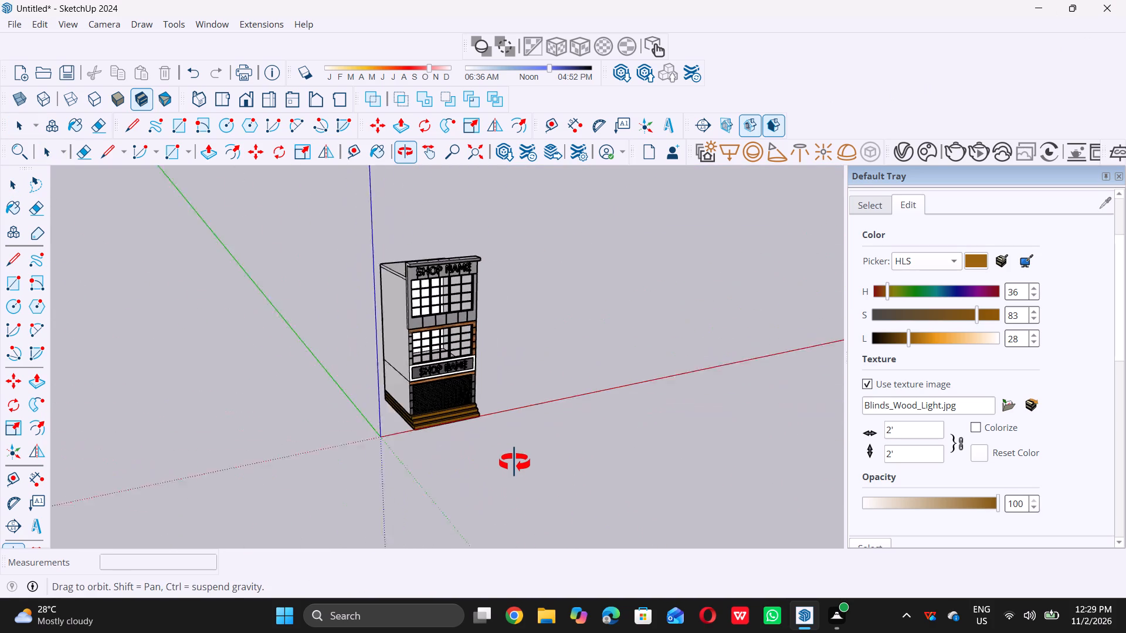
middle_drag(514, 462, 451, 459)
middle_click(451, 459)
scroll(449, 454, up, 7)
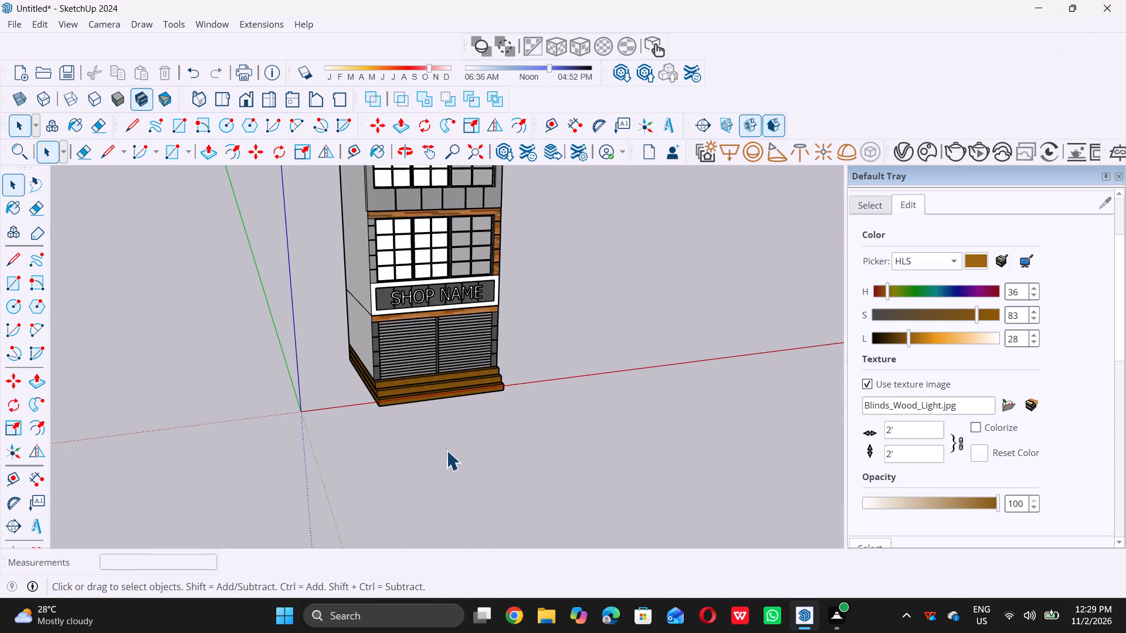
Undo the light wood paint on all three entrance steps.
key(ctrl+z)
key(ctrl+z)
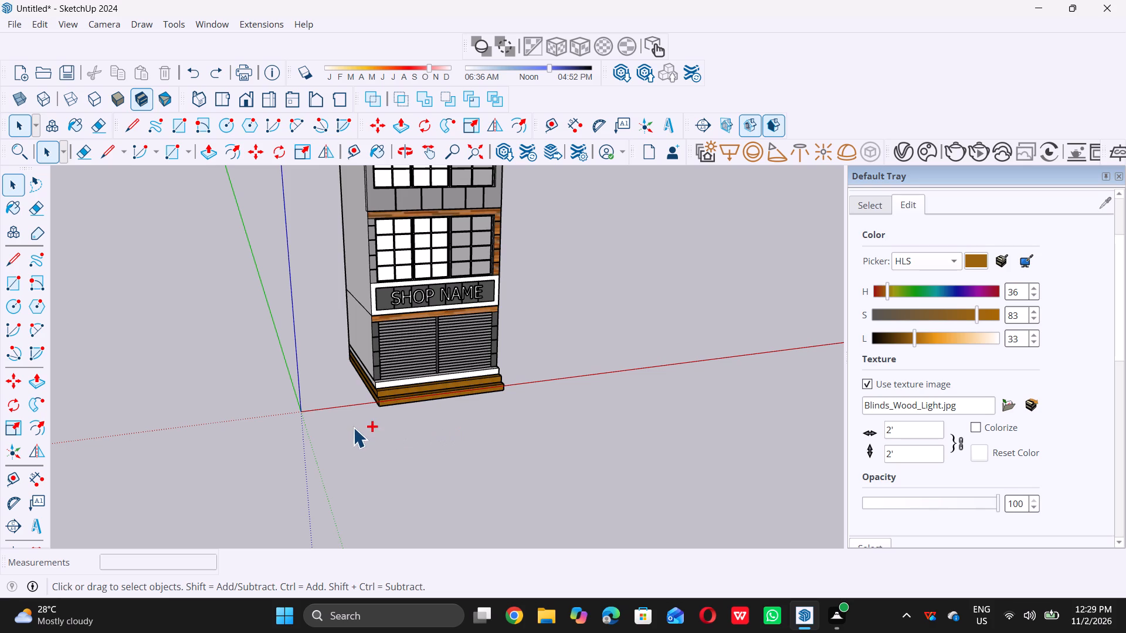
key(ctrl+z)
key(ctrl+z)
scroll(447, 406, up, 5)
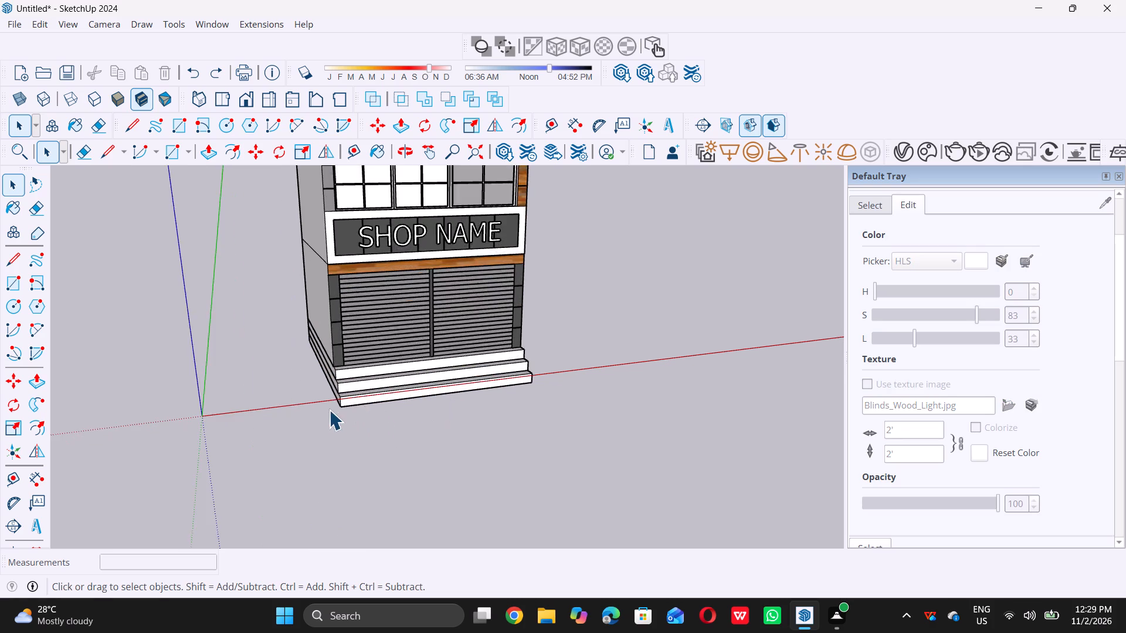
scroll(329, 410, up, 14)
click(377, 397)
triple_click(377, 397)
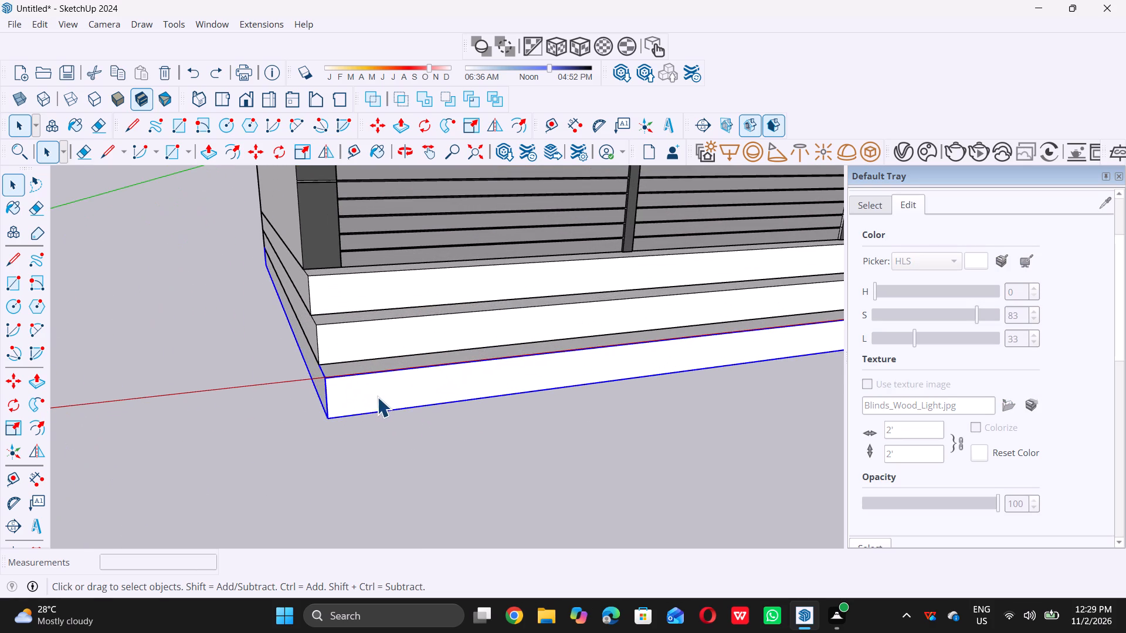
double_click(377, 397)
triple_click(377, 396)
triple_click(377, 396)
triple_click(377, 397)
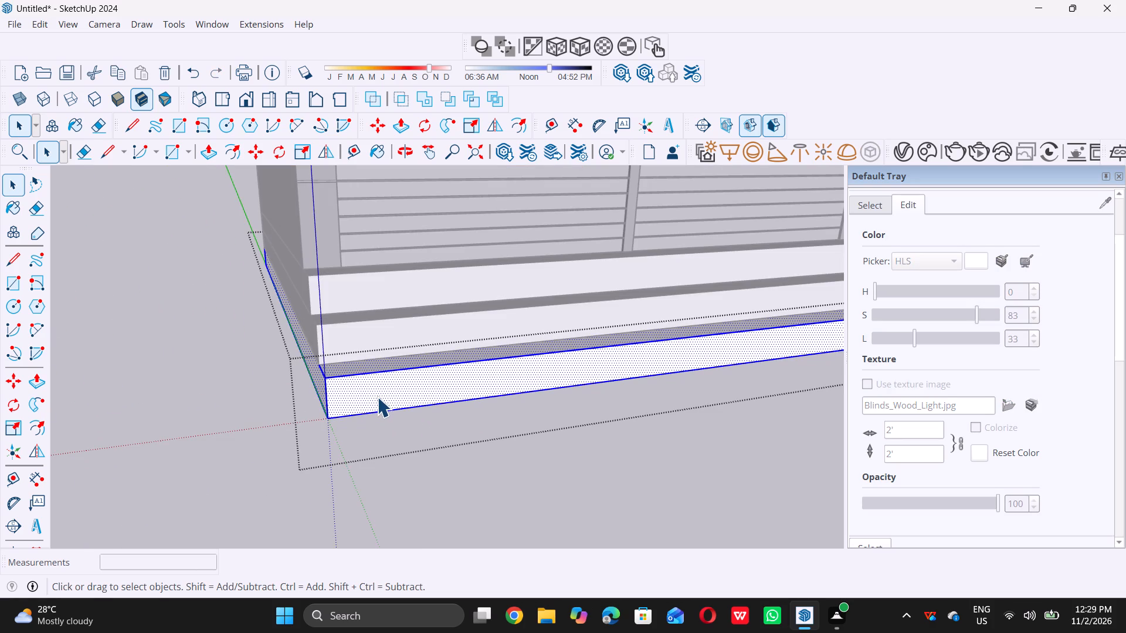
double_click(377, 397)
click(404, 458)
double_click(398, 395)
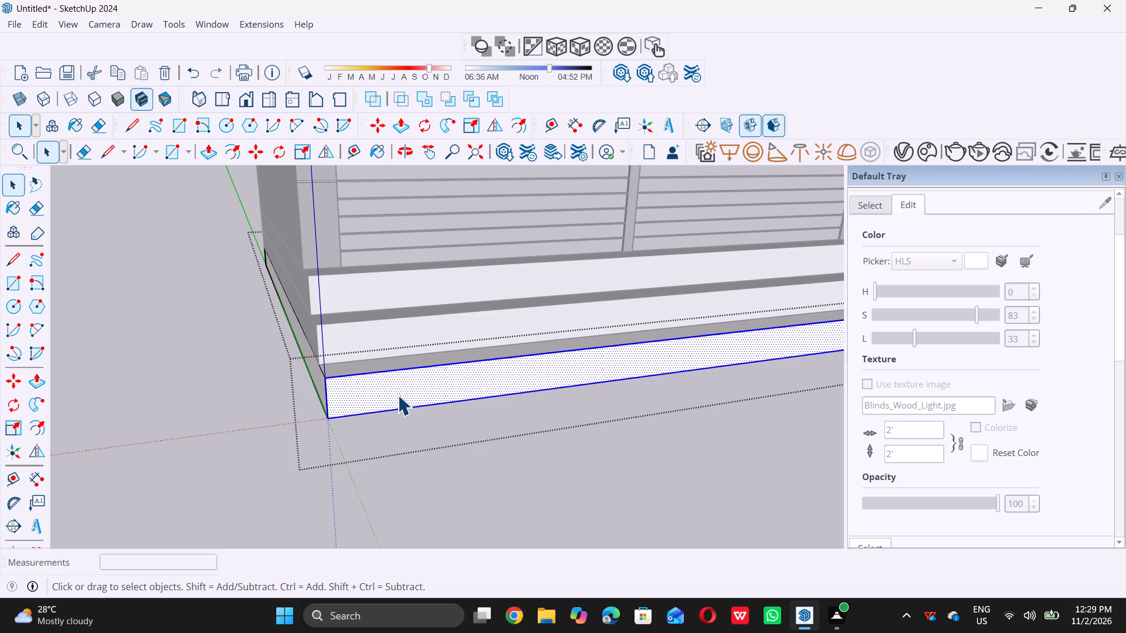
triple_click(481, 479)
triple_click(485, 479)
Paint only the front face of the lowest entrance step with the light wood blinds material from Window Coverings.
scroll(1049, 365, down, 6)
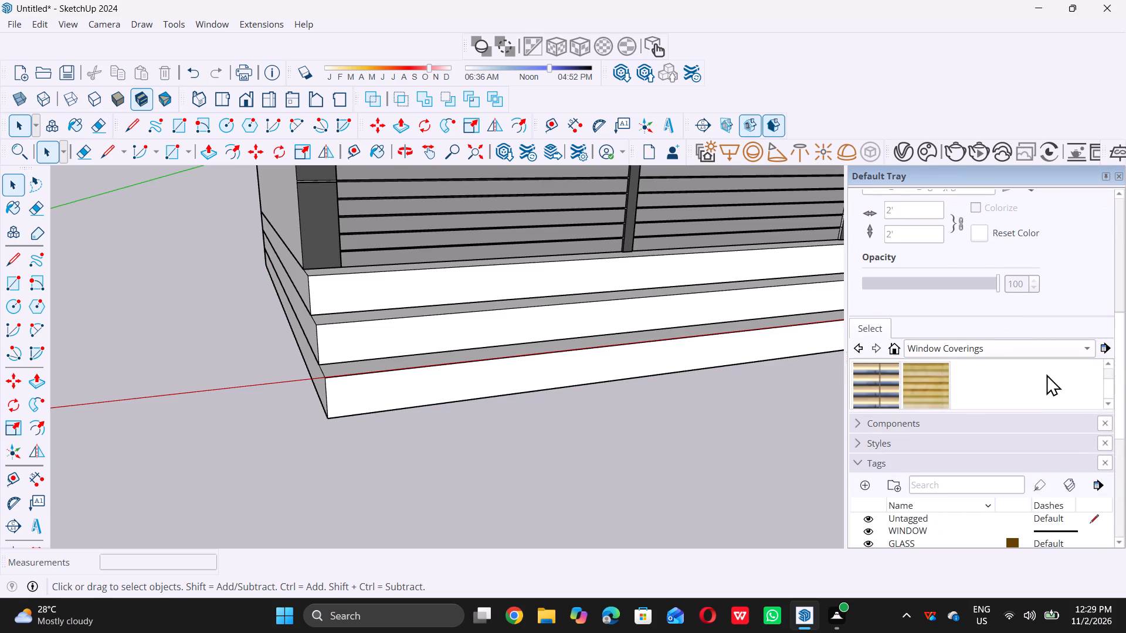
scroll(1037, 375, up, 2)
scroll(1037, 375, down, 1)
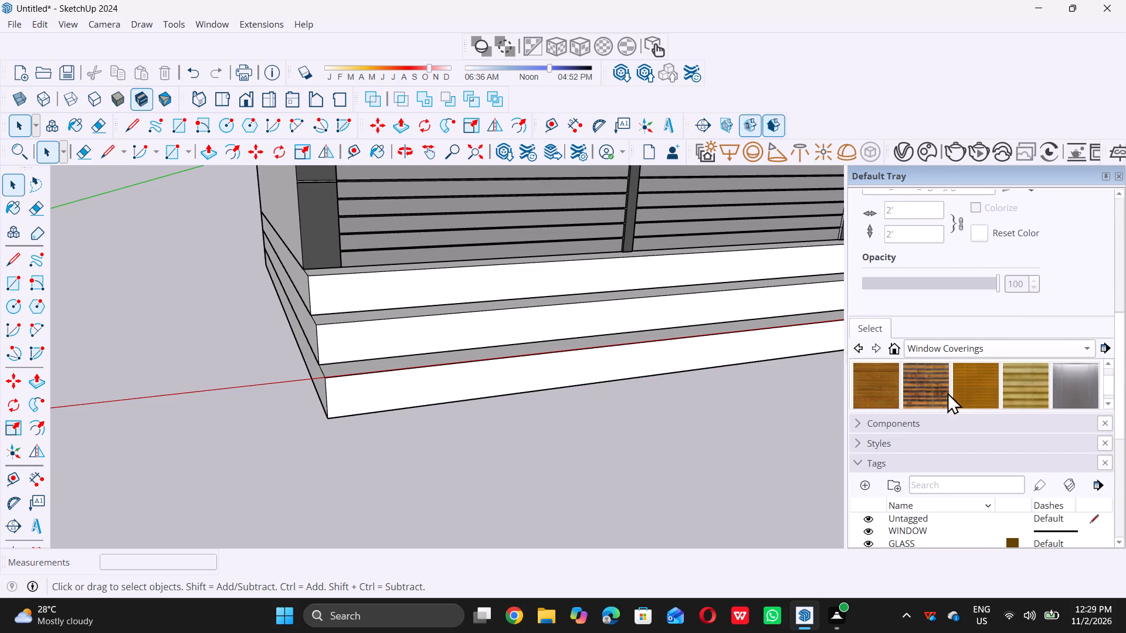
triple_click(430, 390)
triple_click(430, 390)
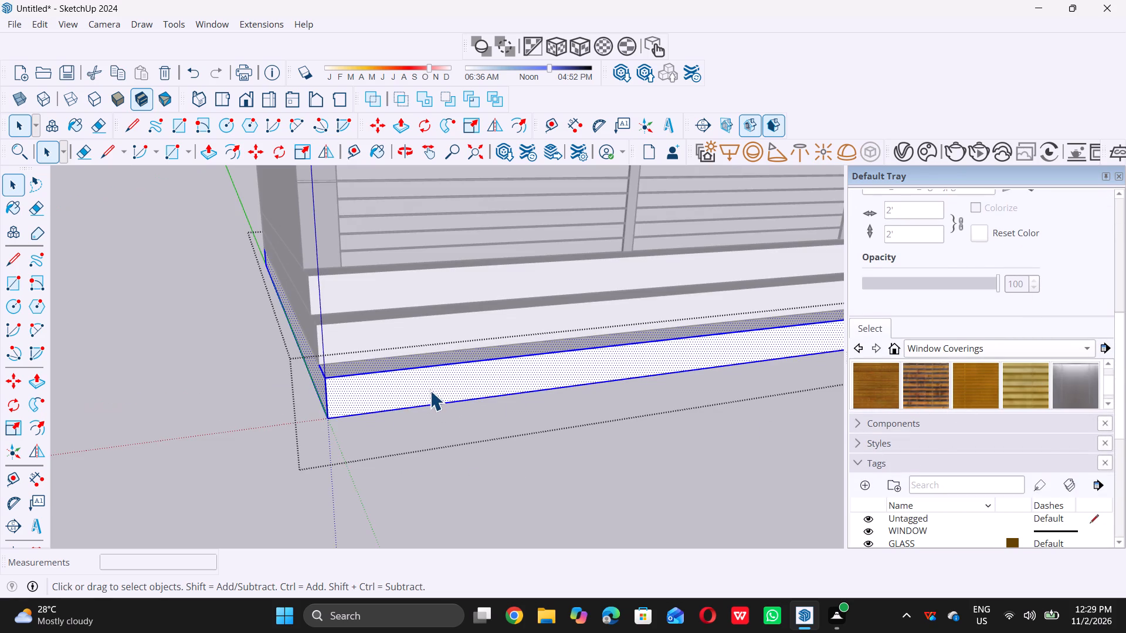
triple_click(430, 390)
double_click(435, 444)
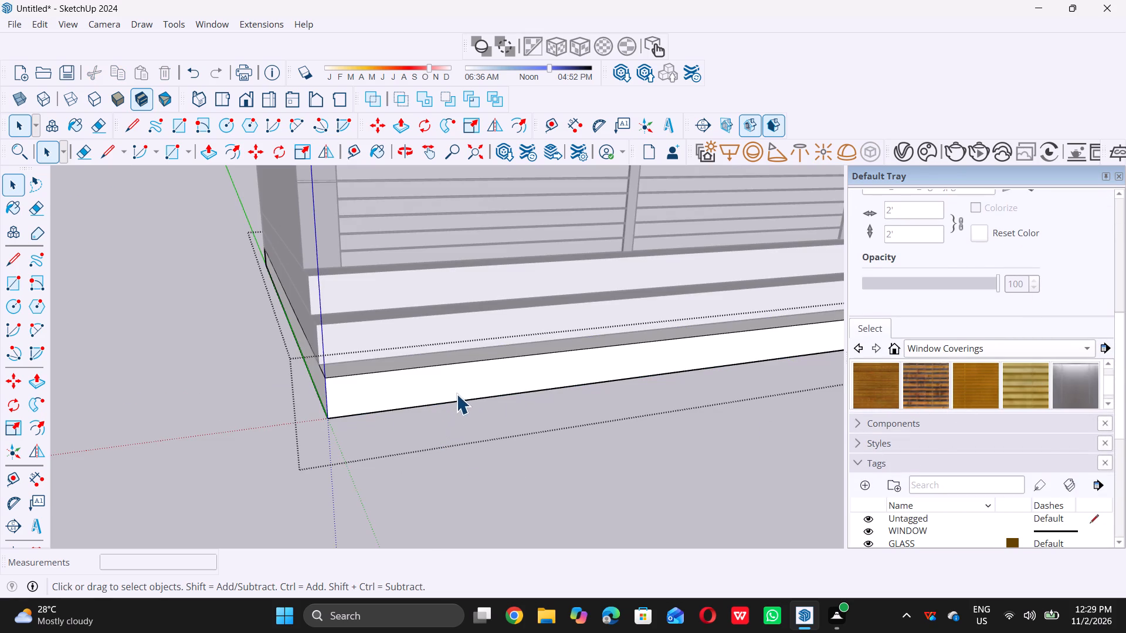
click(456, 394)
click(959, 393)
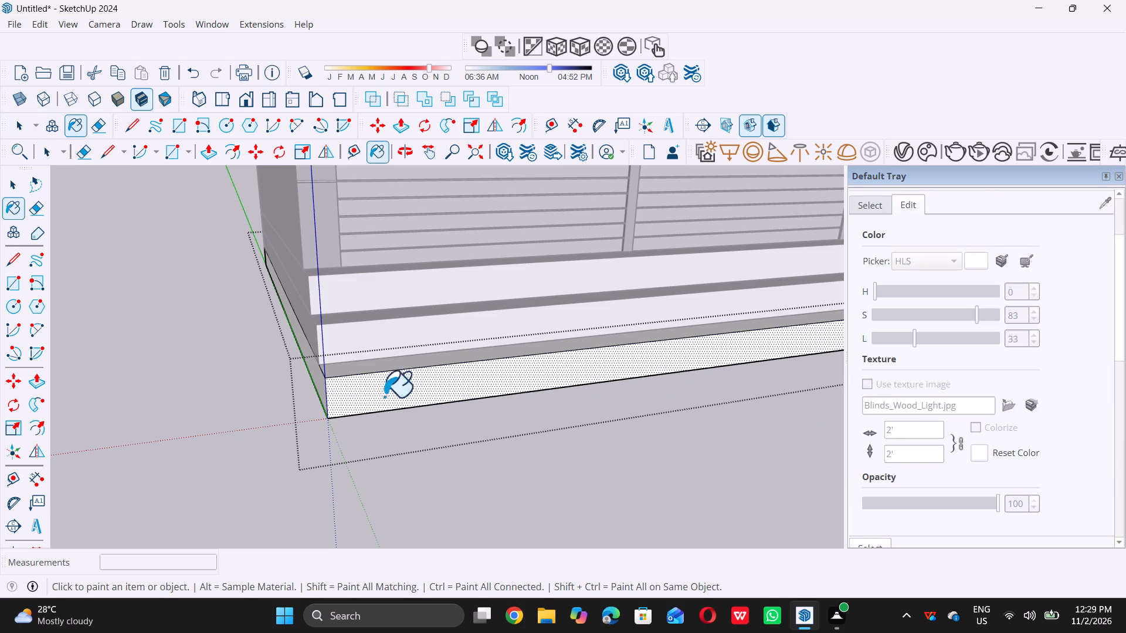
click(379, 394)
key(space)
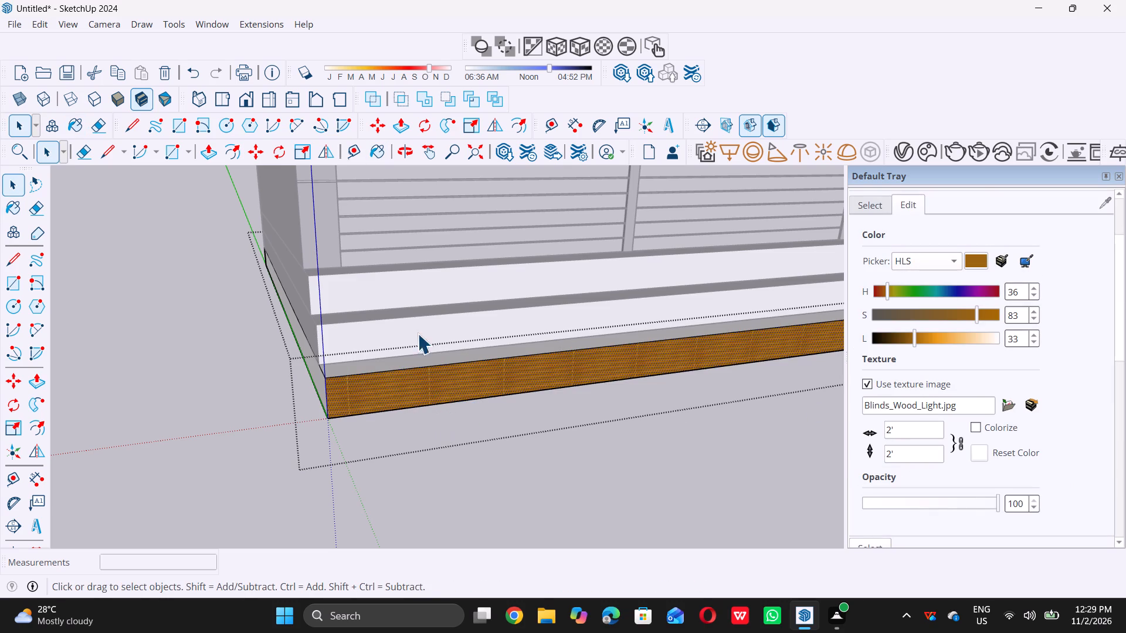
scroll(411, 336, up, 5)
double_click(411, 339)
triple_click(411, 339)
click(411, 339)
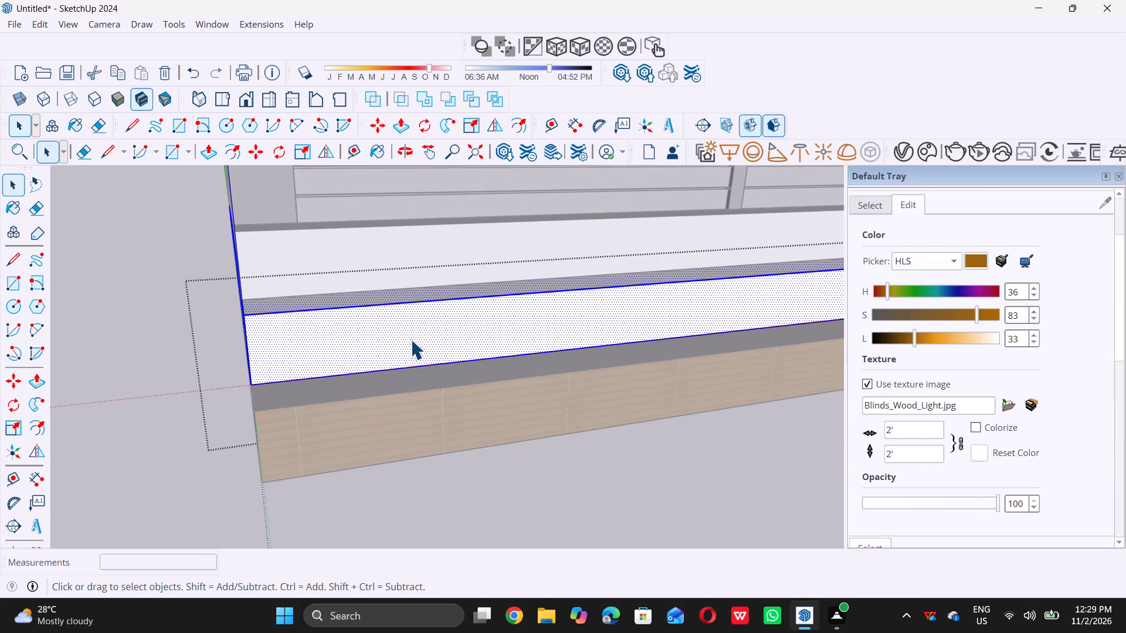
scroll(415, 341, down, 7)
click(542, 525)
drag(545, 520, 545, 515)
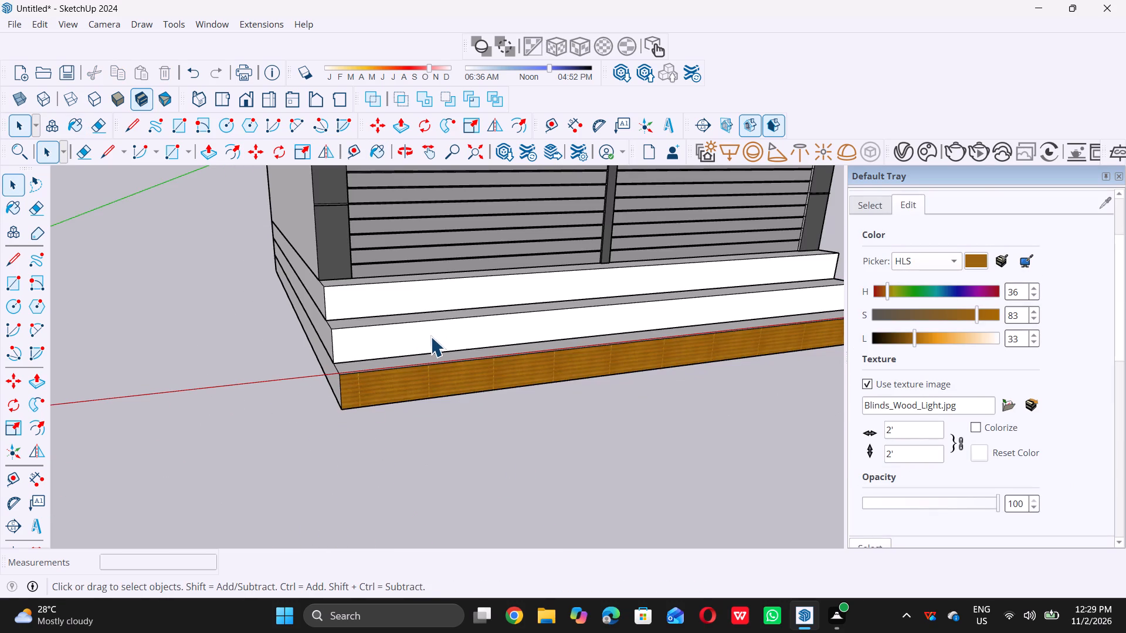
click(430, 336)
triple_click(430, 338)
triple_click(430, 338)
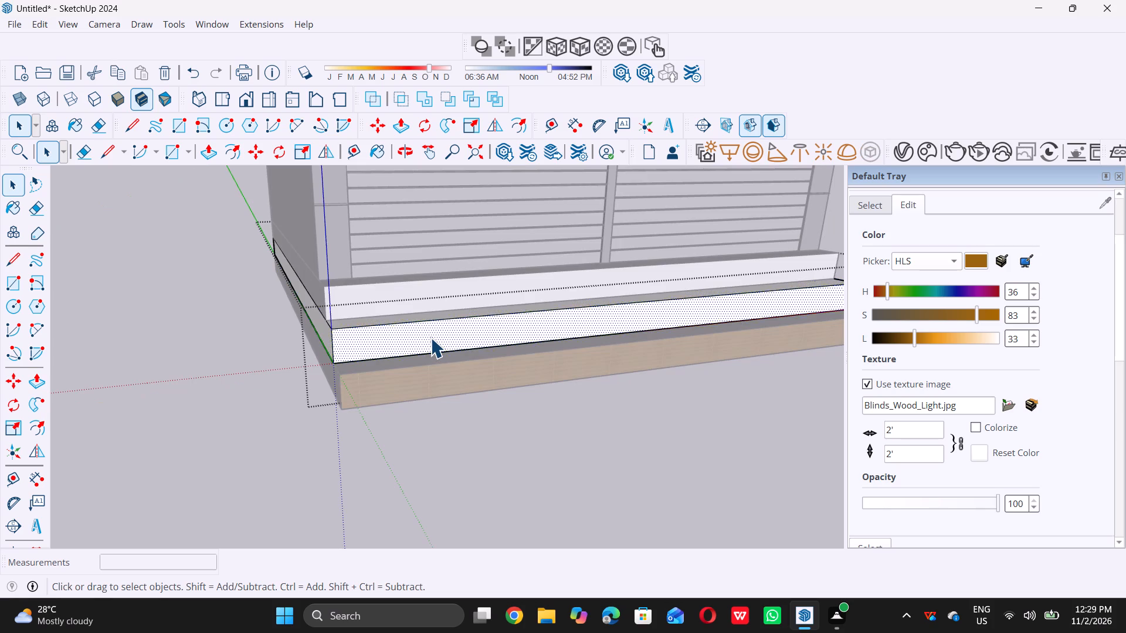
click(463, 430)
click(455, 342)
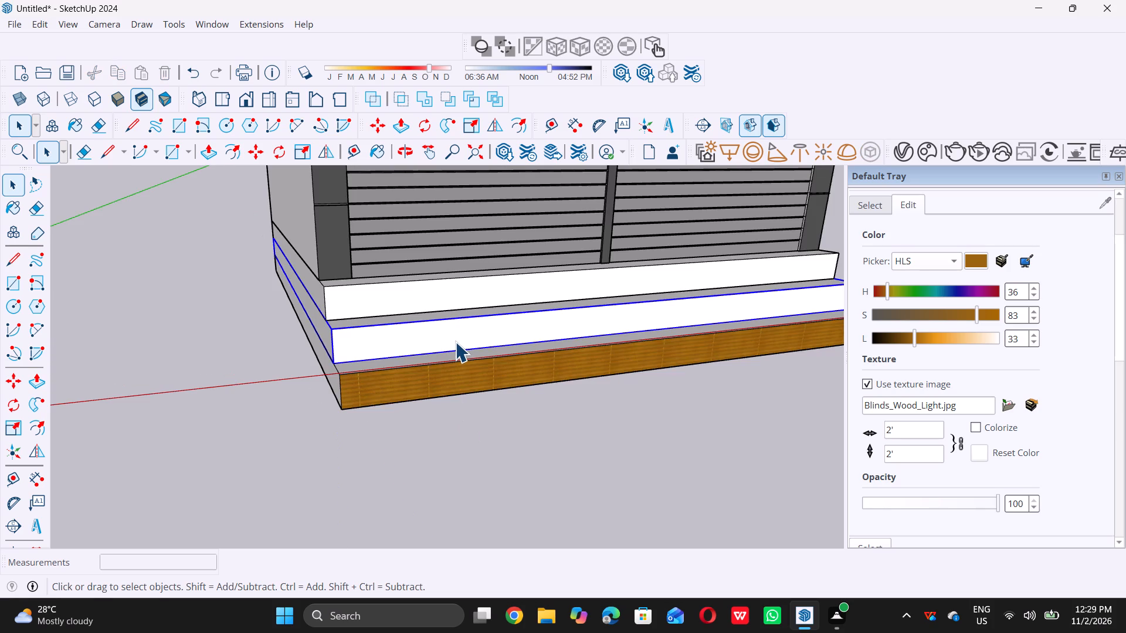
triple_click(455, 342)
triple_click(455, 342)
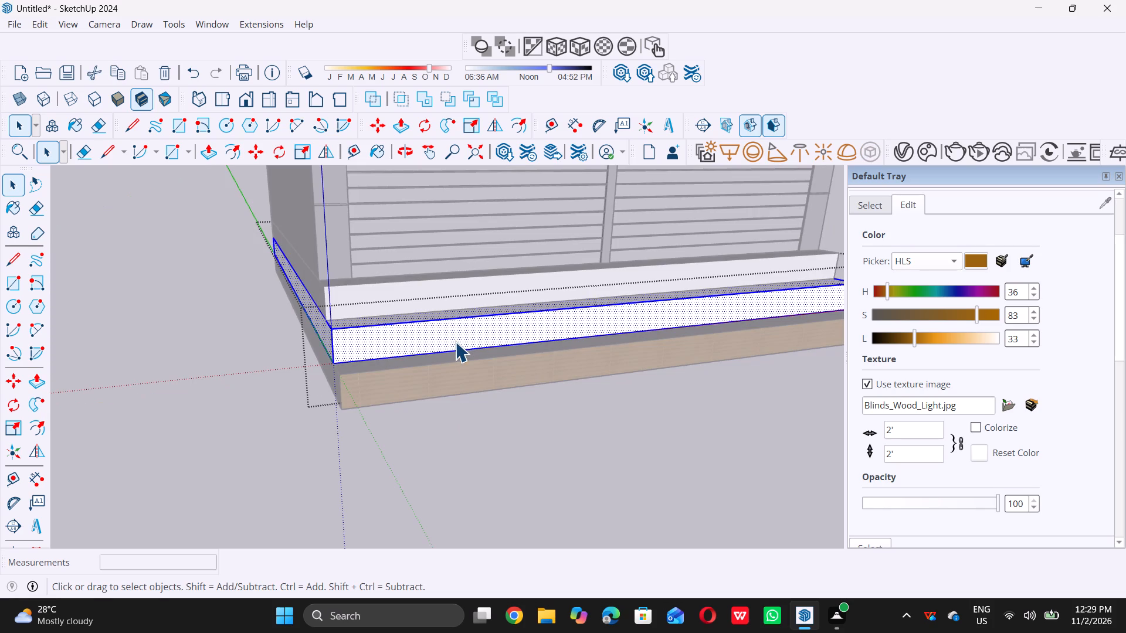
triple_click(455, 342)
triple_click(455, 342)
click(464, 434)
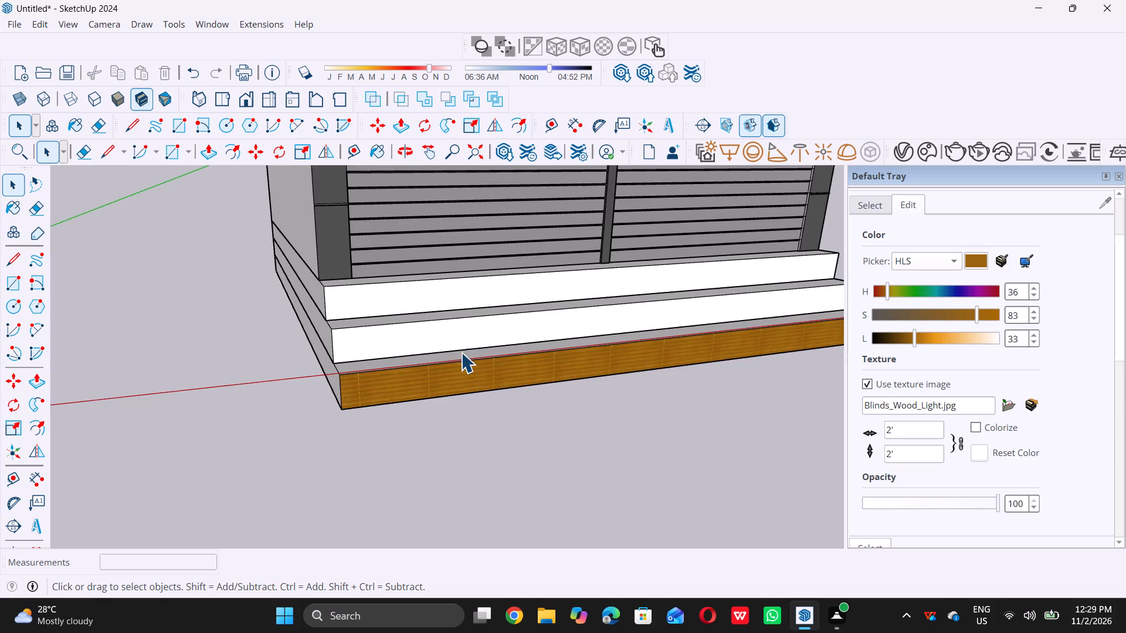
Paint only the front face of the middle entrance step with the light wood blinds material.
double_click(457, 338)
double_click(457, 337)
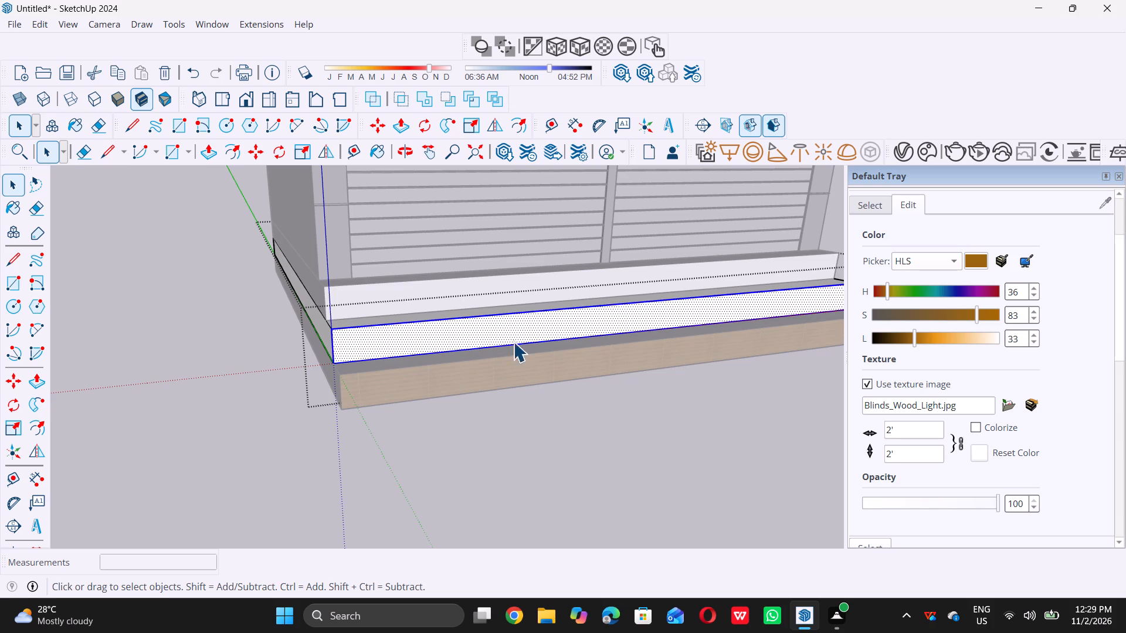
scroll(920, 421, down, 6)
scroll(919, 421, up, 3)
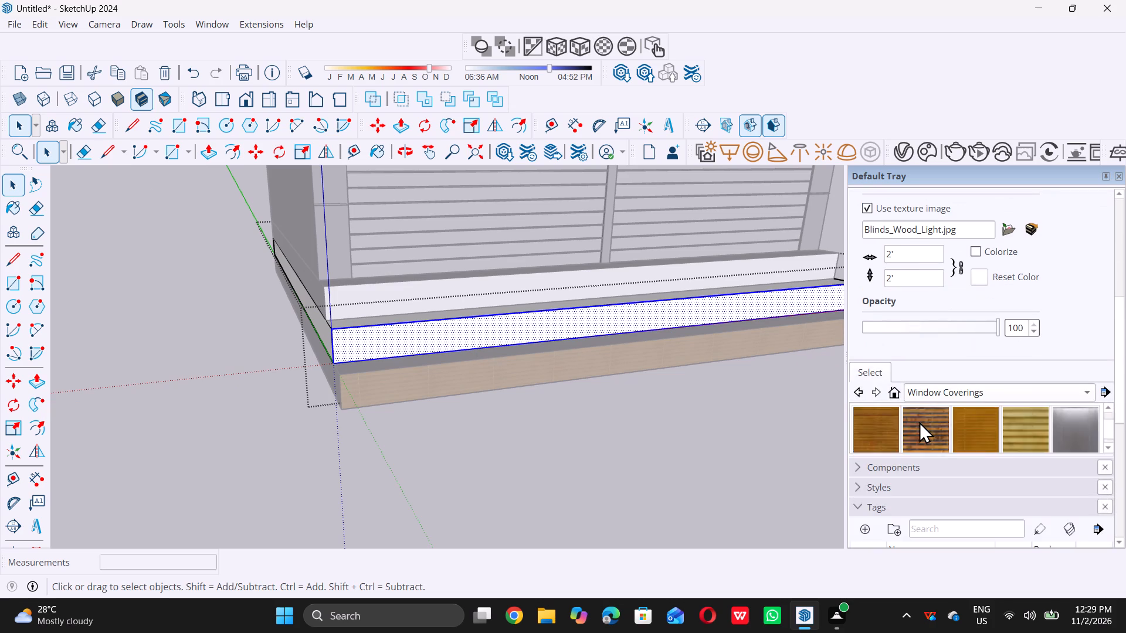
scroll(919, 421, up, 5)
scroll(921, 361, up, 4)
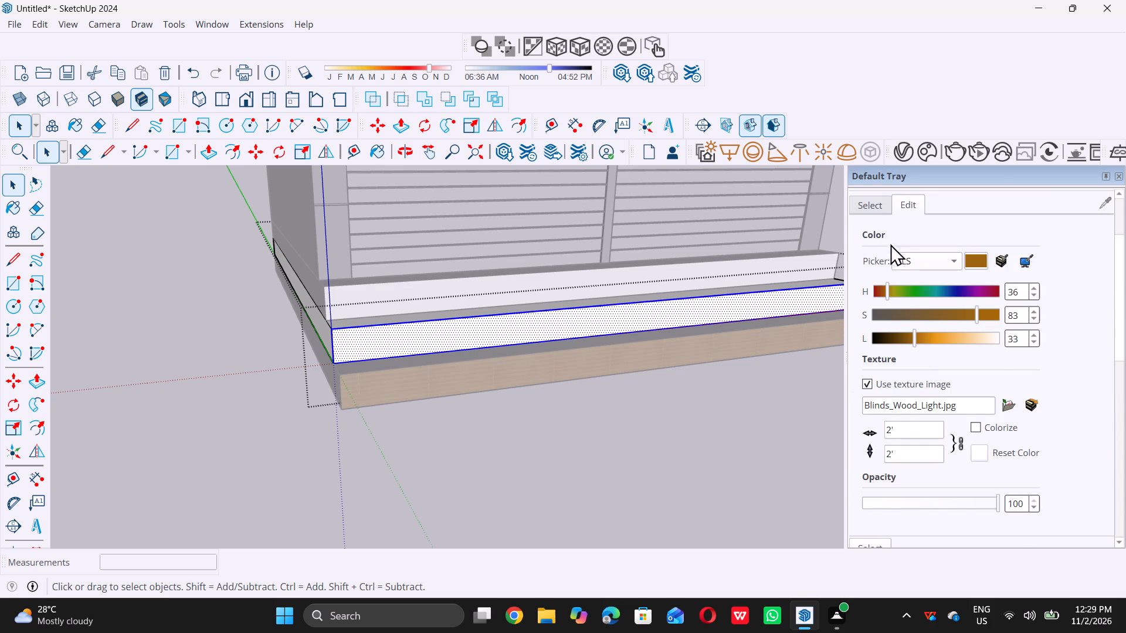
scroll(894, 237, up, 7)
click(891, 258)
scroll(557, 312, up, 5)
triple_click(558, 330)
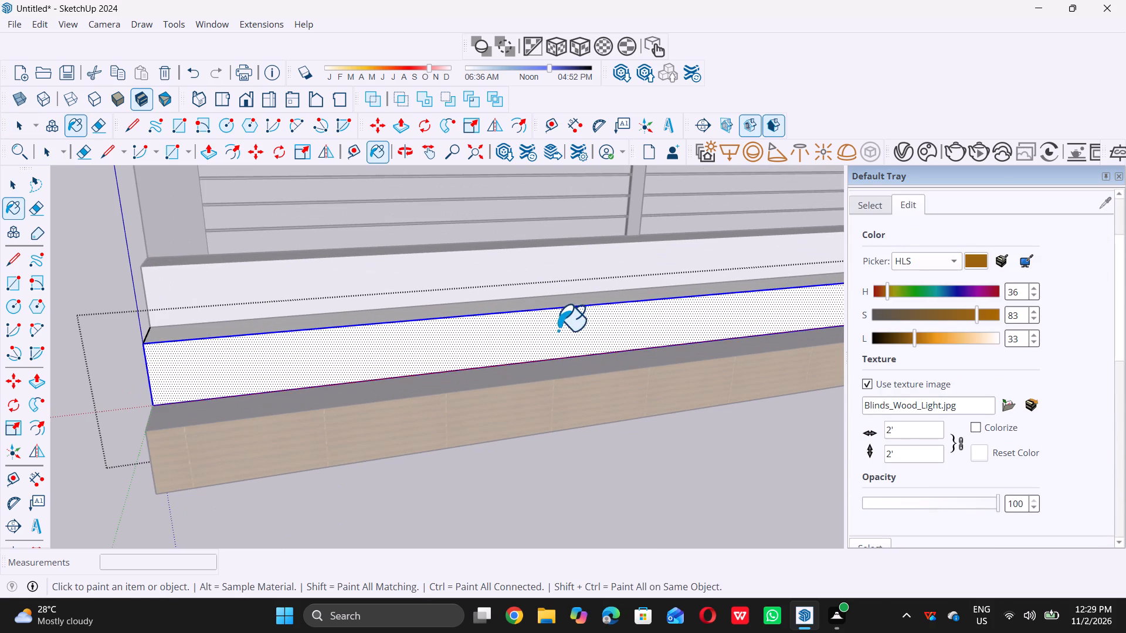
key(space)
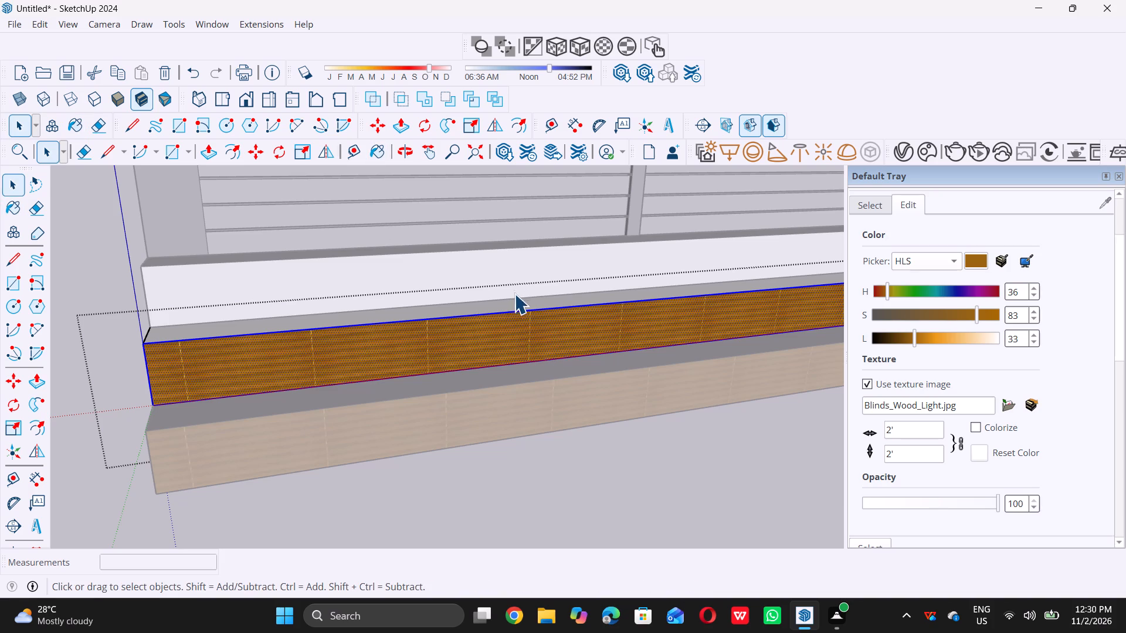
Paint only the front face of the top entrance step with the light wood blinds material.
scroll(517, 276, up, 1)
click(518, 273)
triple_click(521, 273)
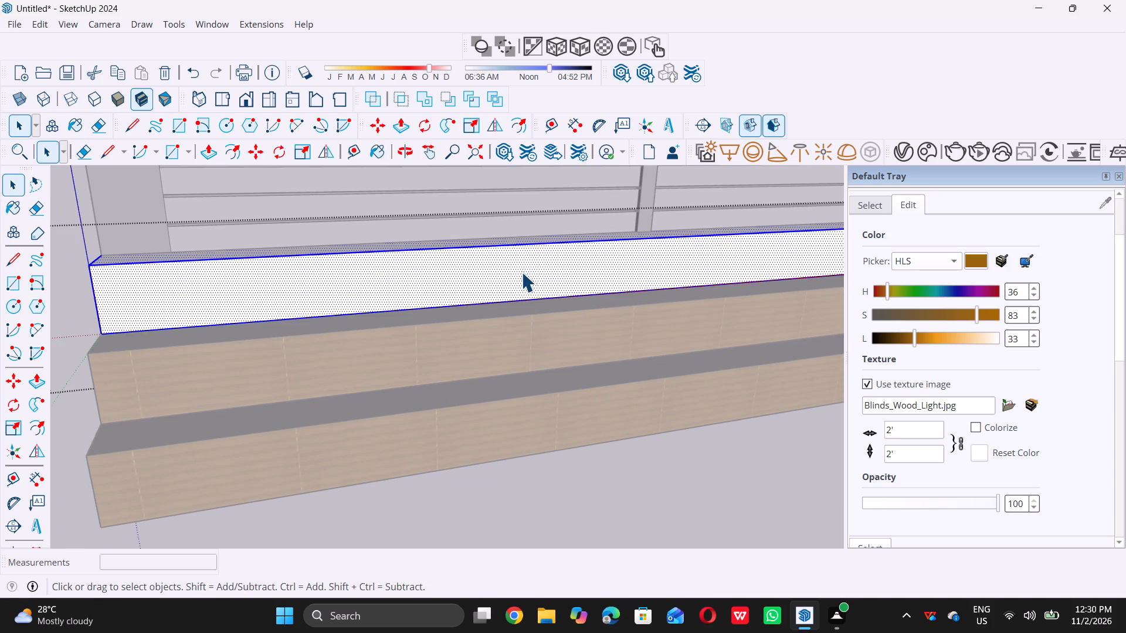
double_click(521, 272)
double_click(521, 272)
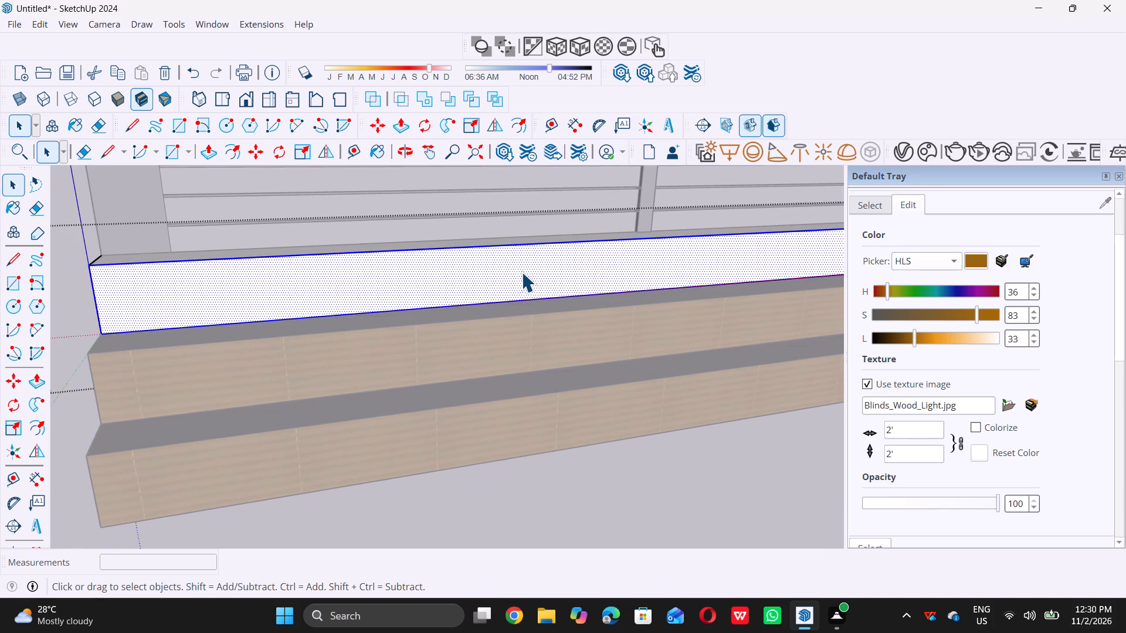
scroll(914, 260, up, 6)
double_click(894, 261)
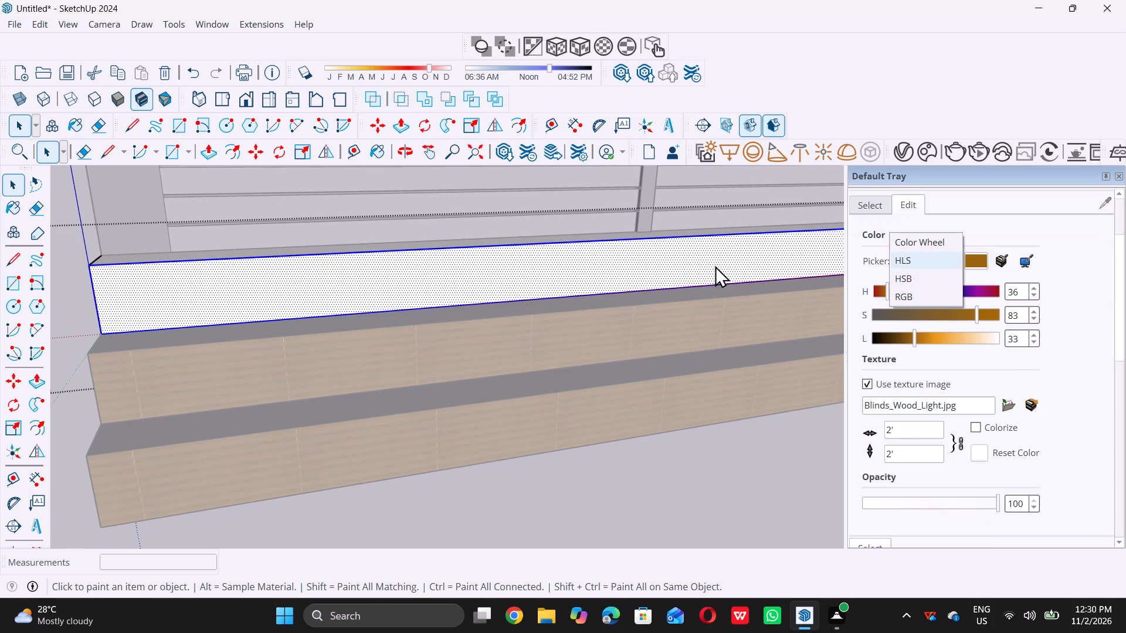
scroll(871, 224, up, 5)
double_click(870, 227)
scroll(887, 223, up, 6)
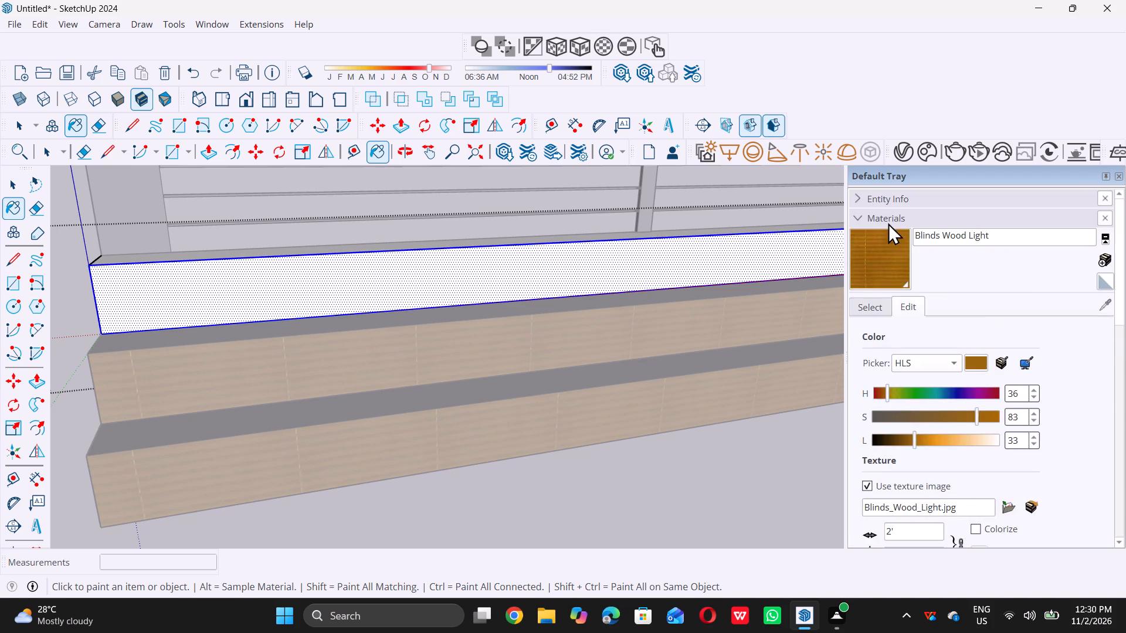
click(887, 247)
click(657, 261)
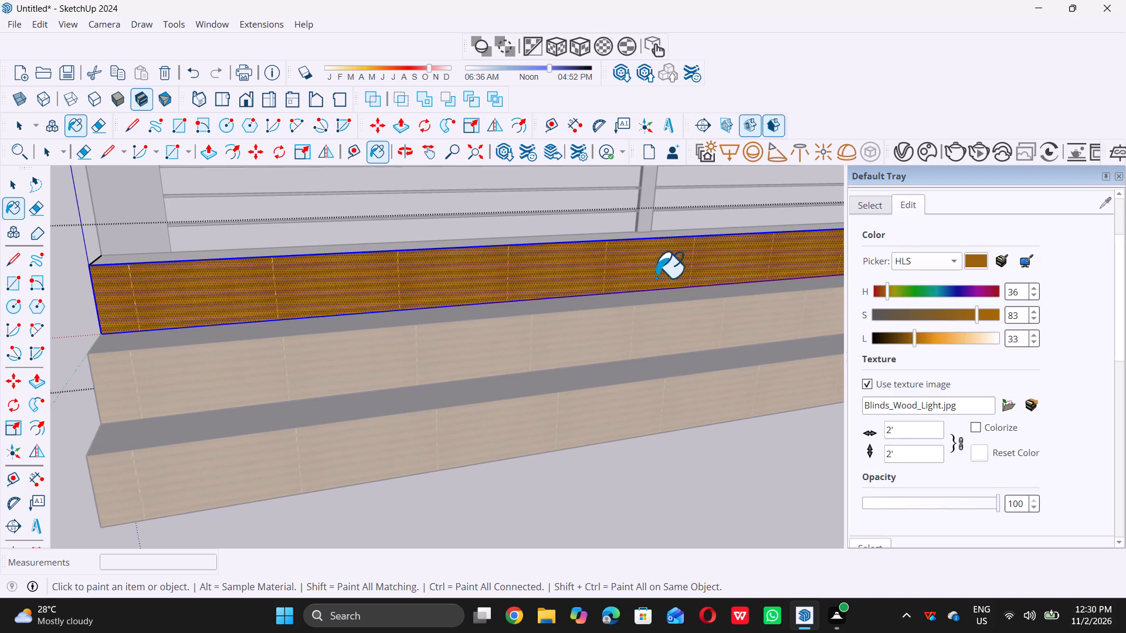
key(space)
scroll(653, 284, down, 16)
triple_click(406, 402)
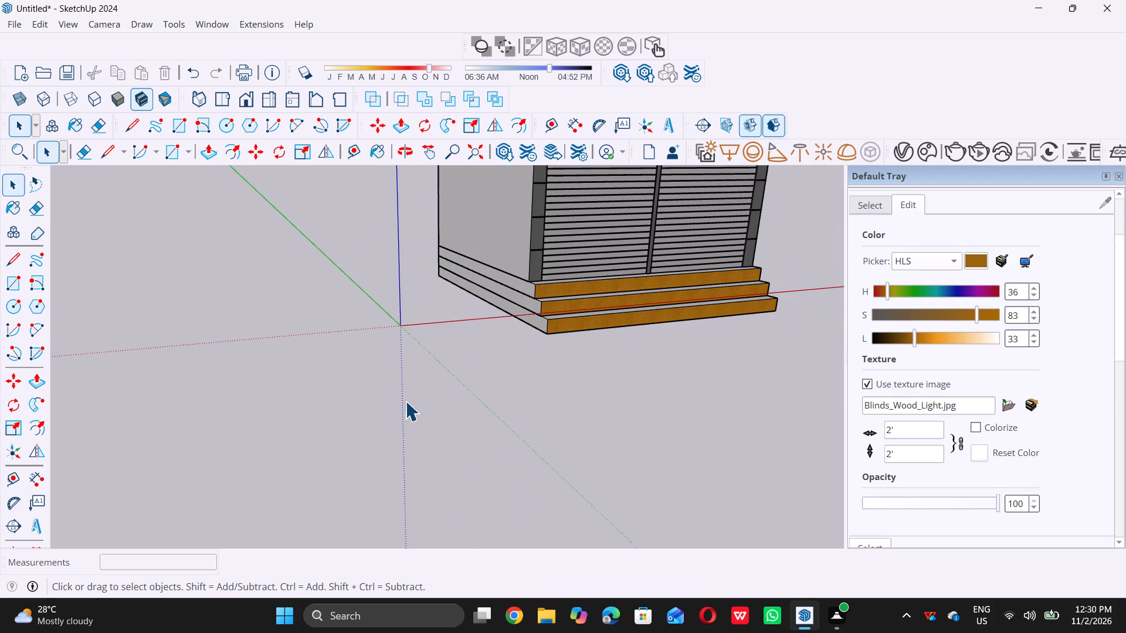
click(411, 394)
Paint the tread of the top entrance step with the dark grey of lightness 41 from Colors-Named.
scroll(591, 312, up, 1)
middle_drag(591, 312, 410, 341)
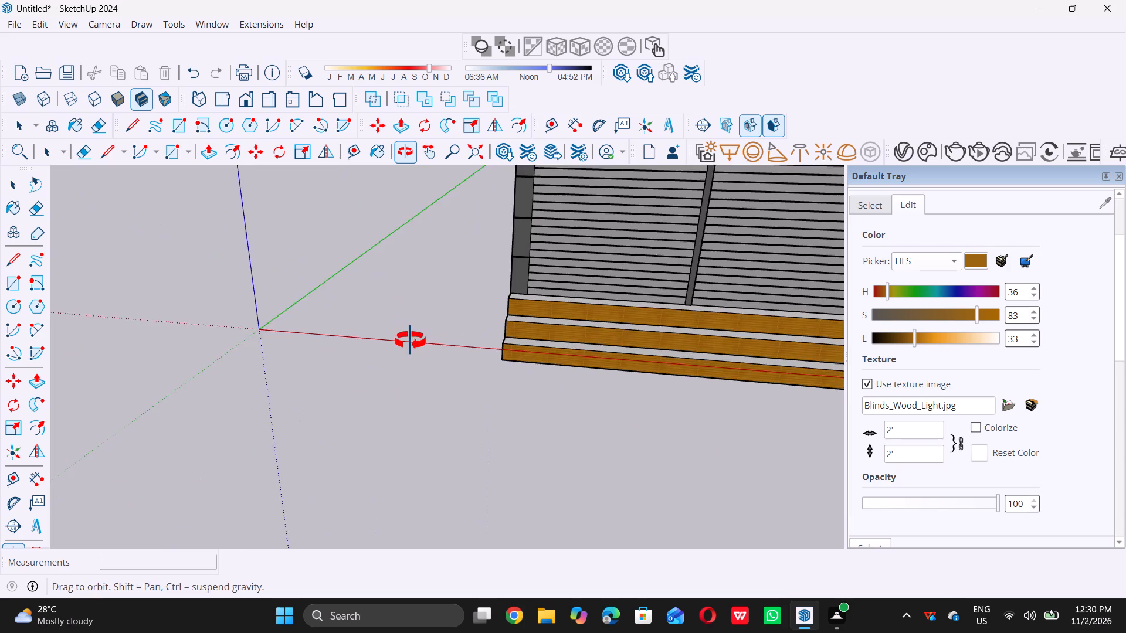
middle_drag(410, 341, 377, 338)
scroll(355, 335, down, 12)
middle_drag(428, 374, 497, 437)
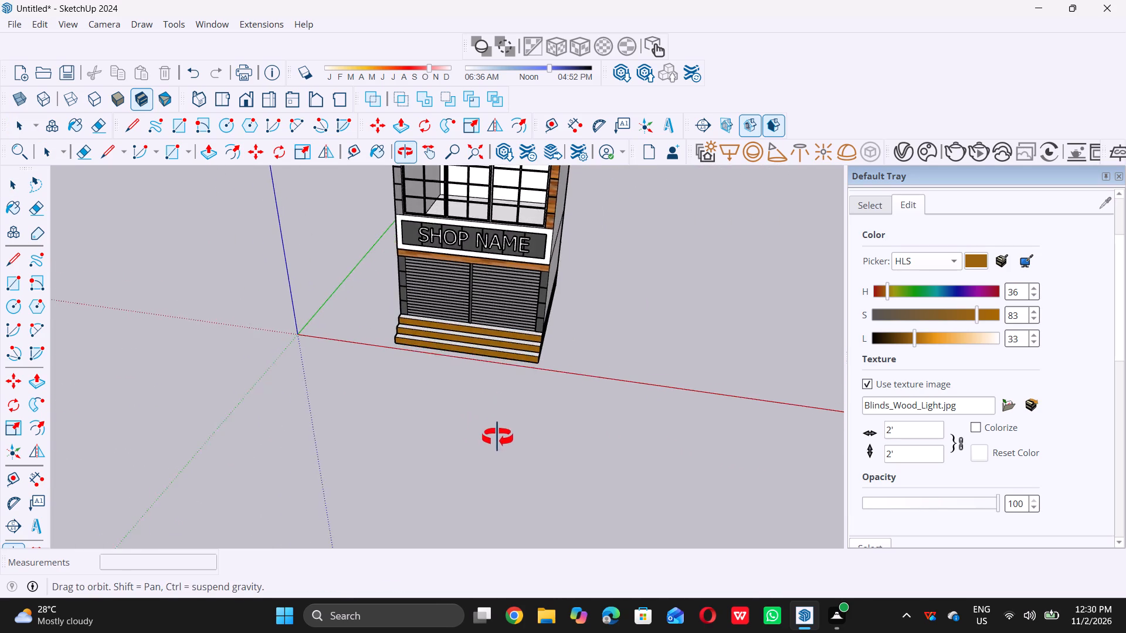
middle_drag(497, 437, 501, 443)
scroll(546, 316, up, 12)
scroll(896, 305, up, 7)
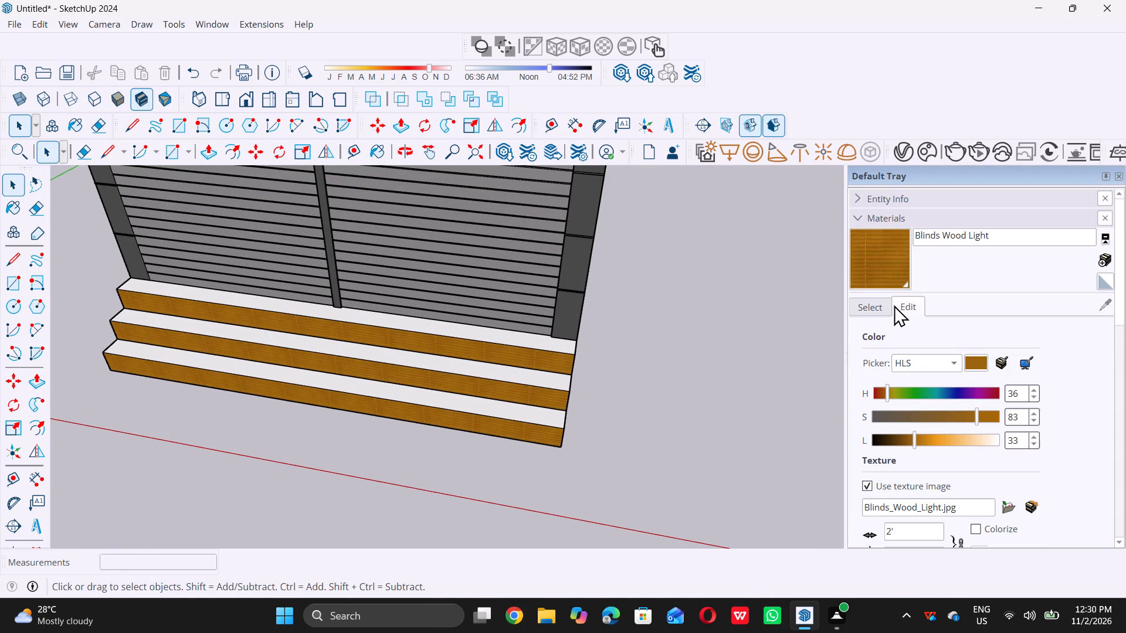
scroll(893, 304, down, 8)
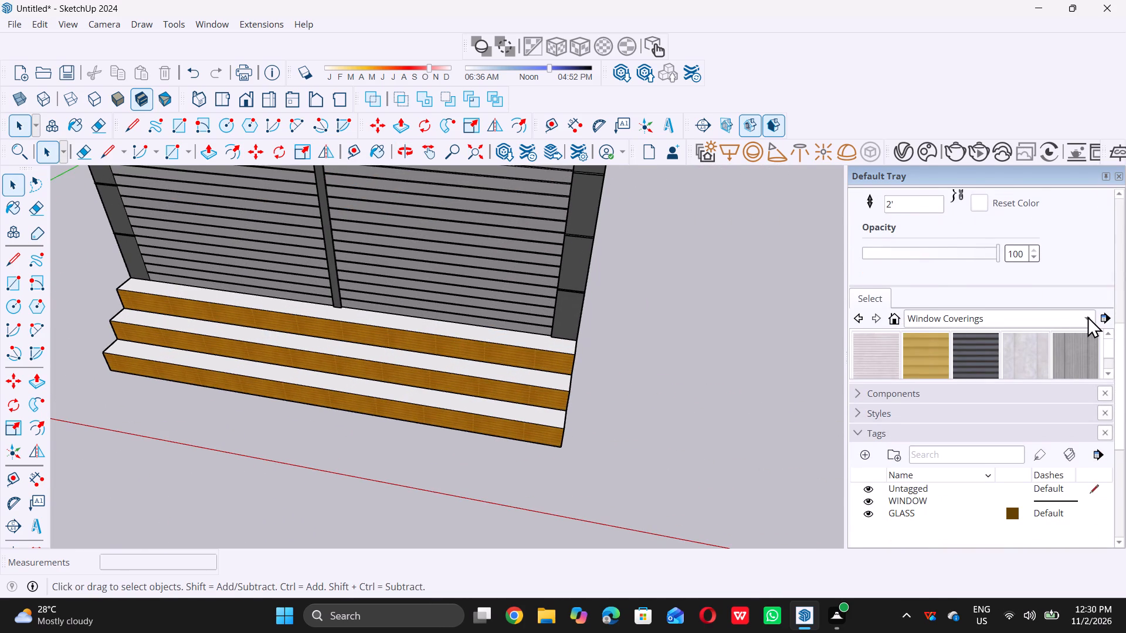
click(1088, 316)
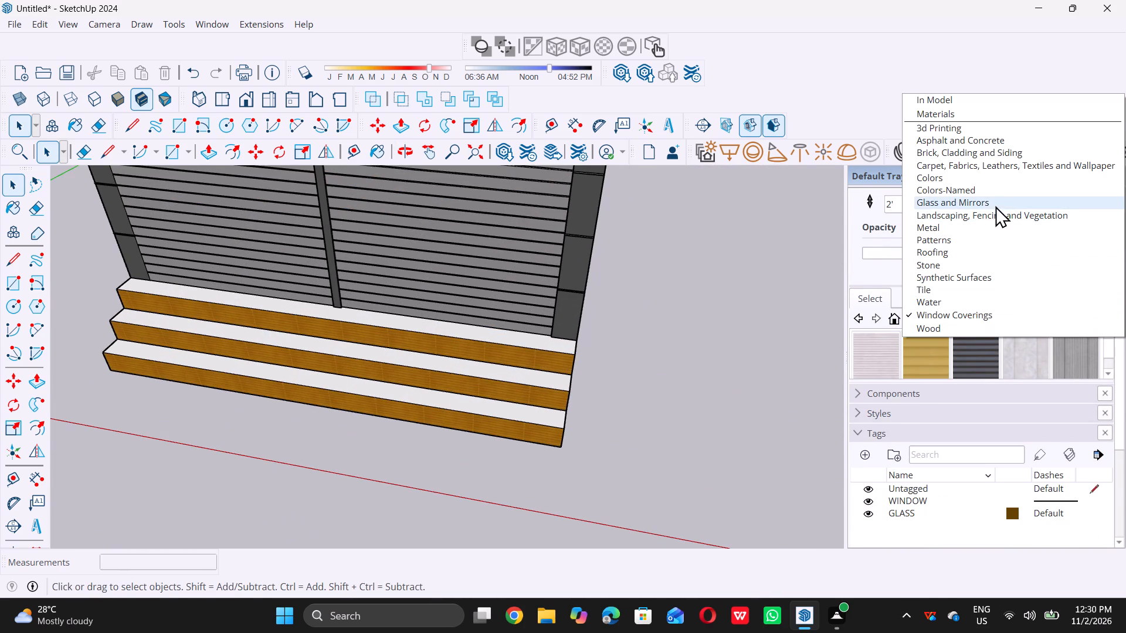
double_click(992, 192)
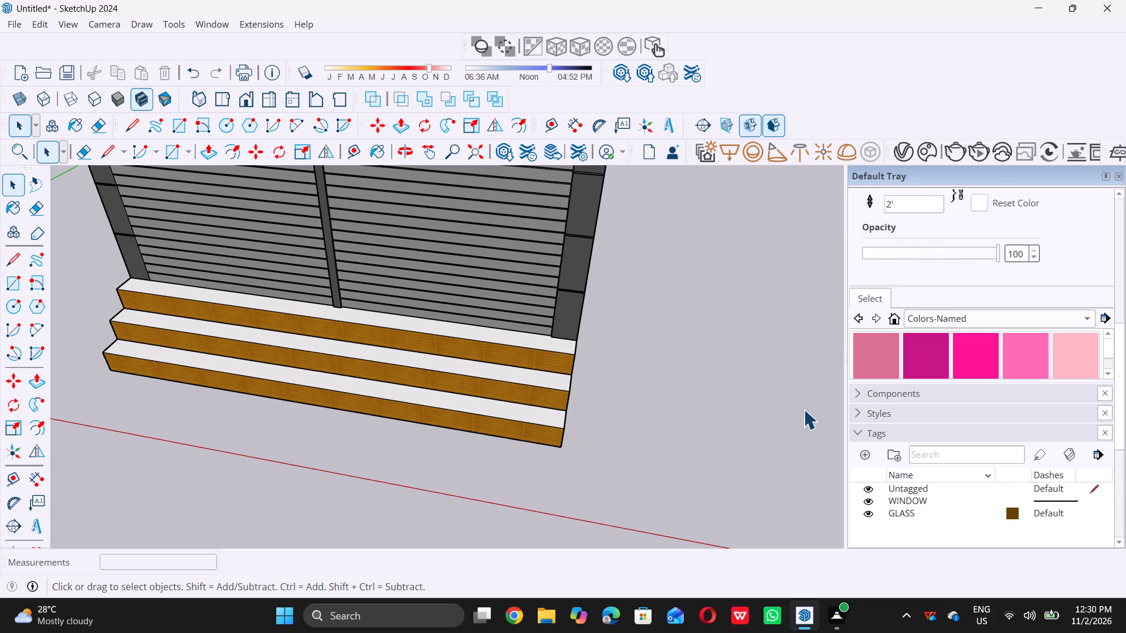
scroll(1053, 381, down, 6)
scroll(1046, 363, up, 4)
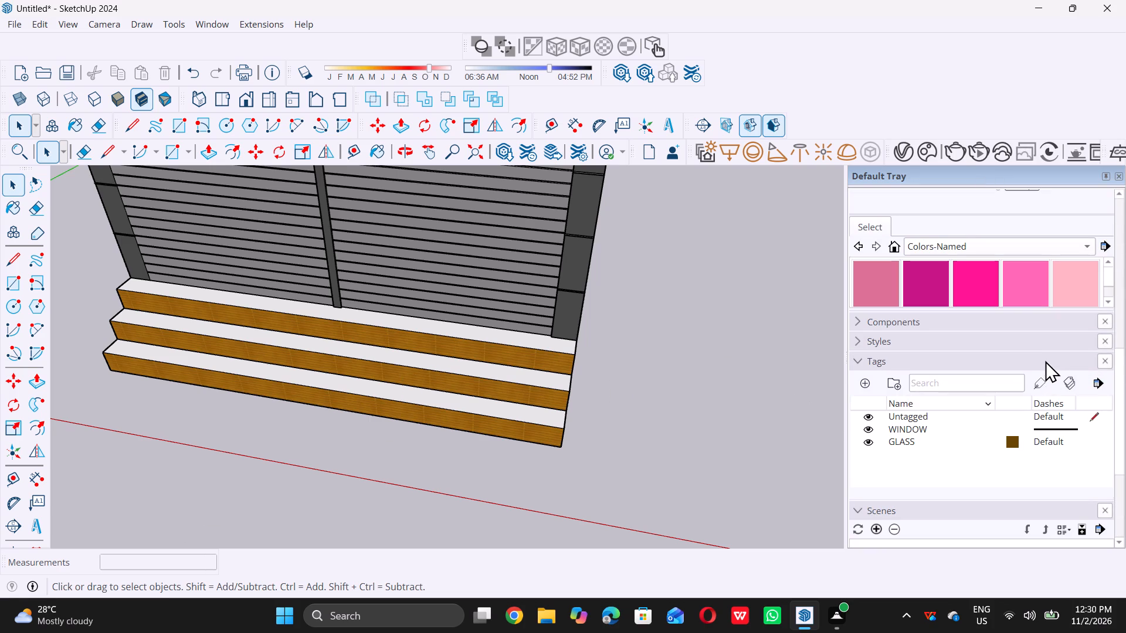
scroll(1023, 342, up, 4)
scroll(1037, 318, down, 12)
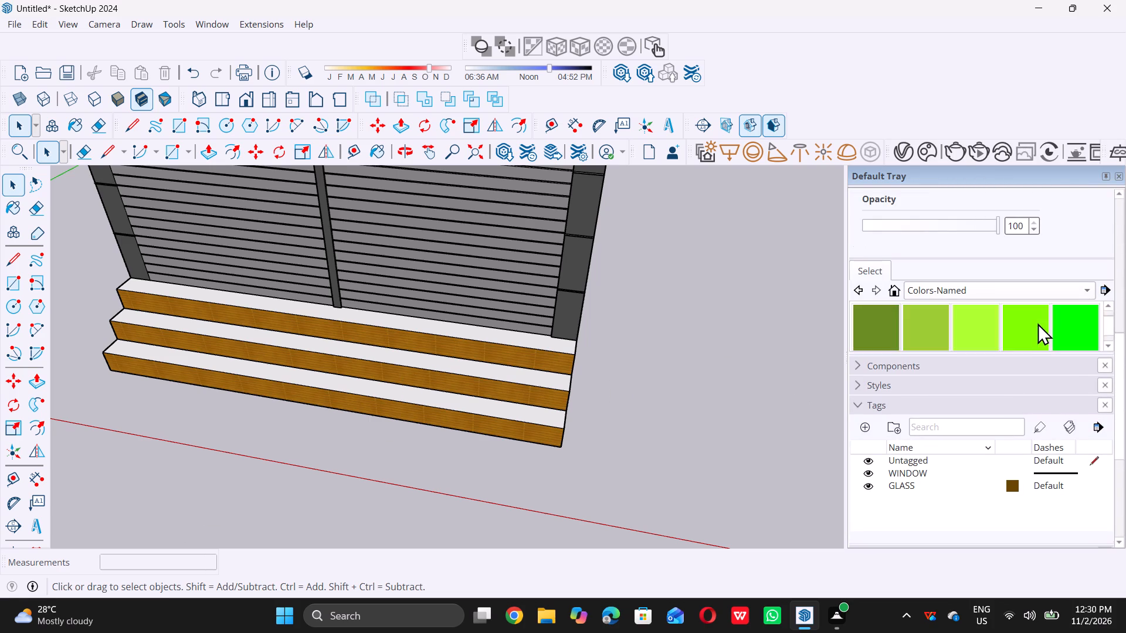
scroll(1037, 323, down, 7)
scroll(1037, 322, up, 2)
scroll(1037, 322, down, 5)
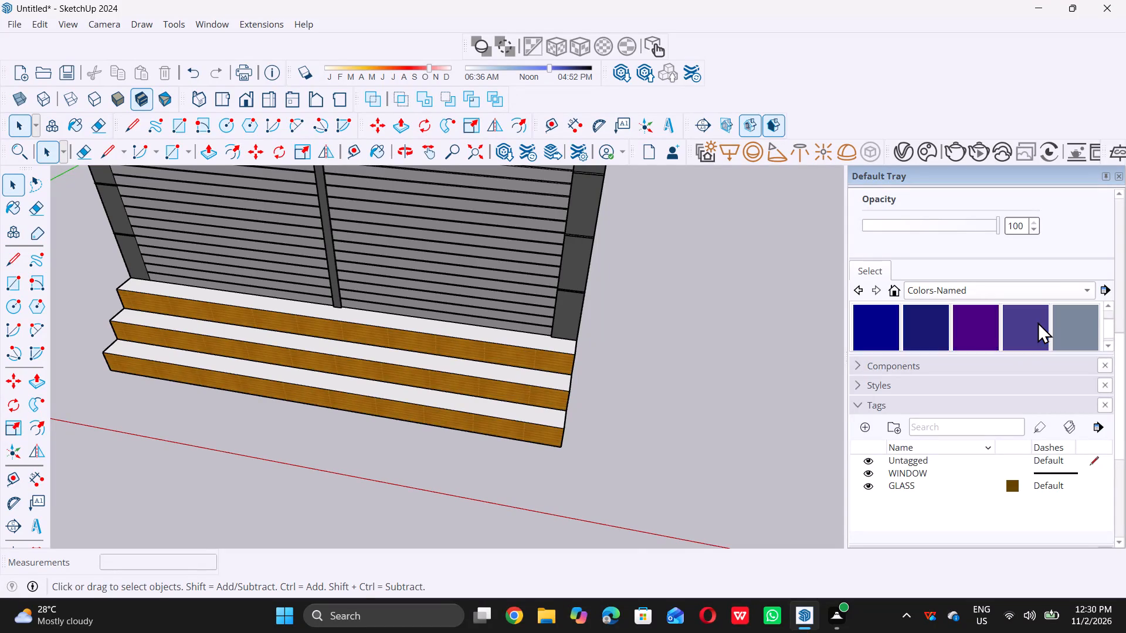
scroll(1037, 322, down, 11)
scroll(1037, 322, up, 1)
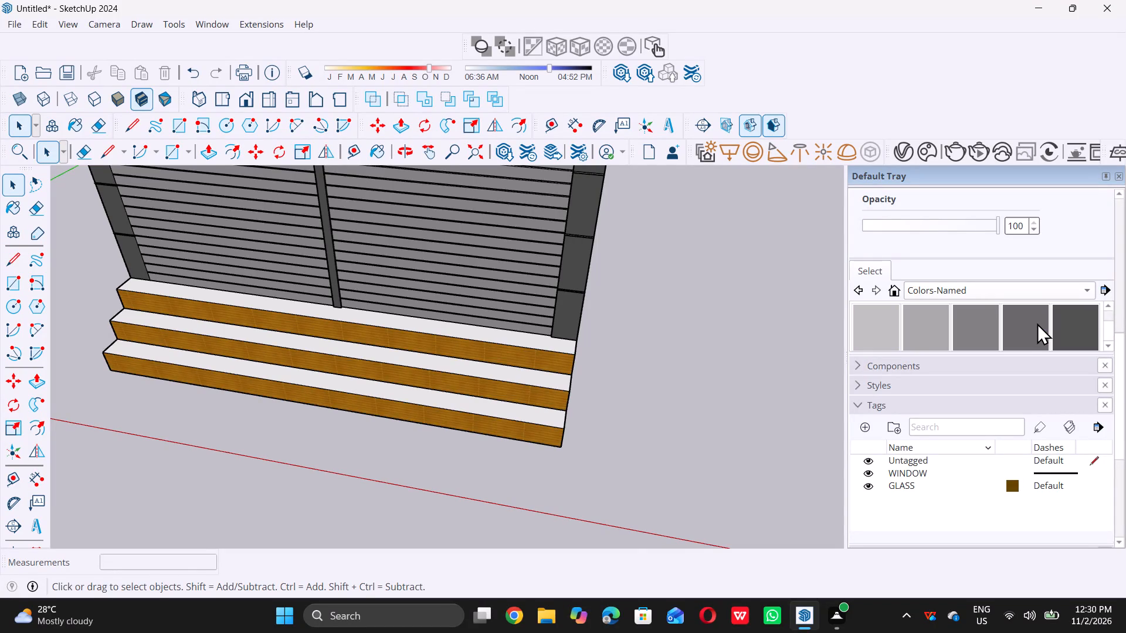
click(1023, 326)
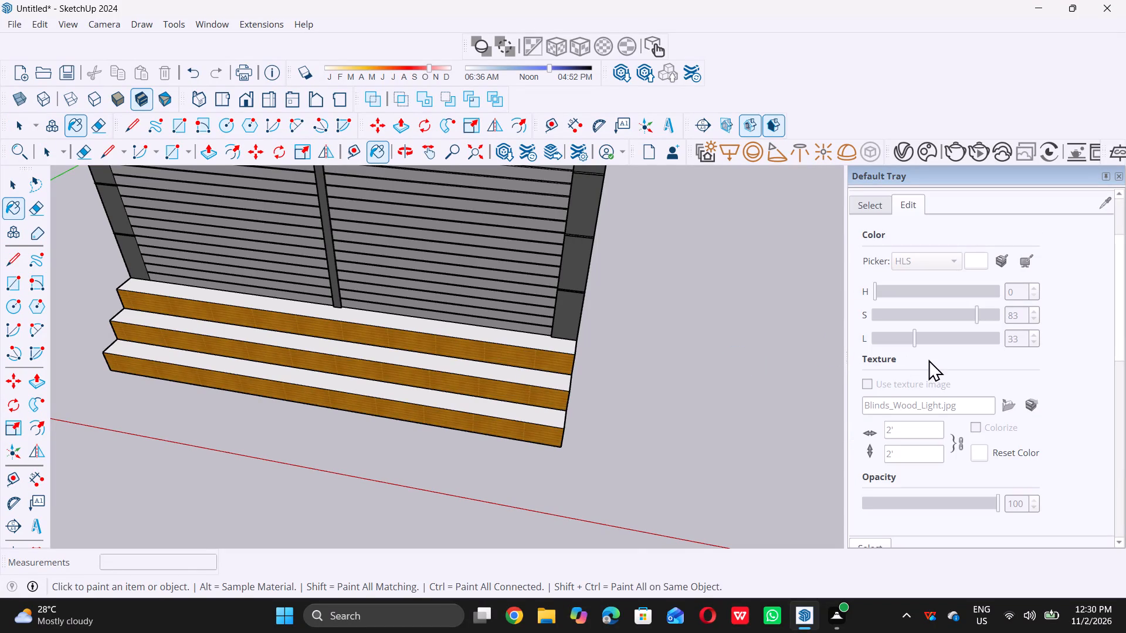
scroll(531, 348, up, 8)
click(534, 337)
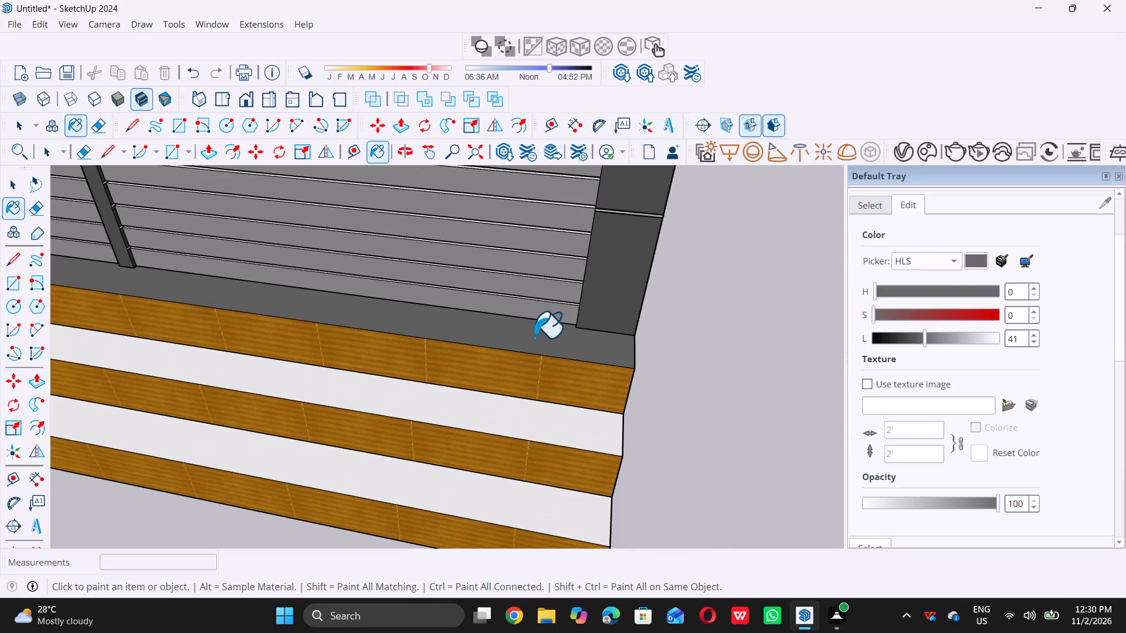
Paint the treads of the middle and lowest entrance steps with the same dark grey.
scroll(585, 353, down, 9)
scroll(581, 377, up, 5)
click(580, 387)
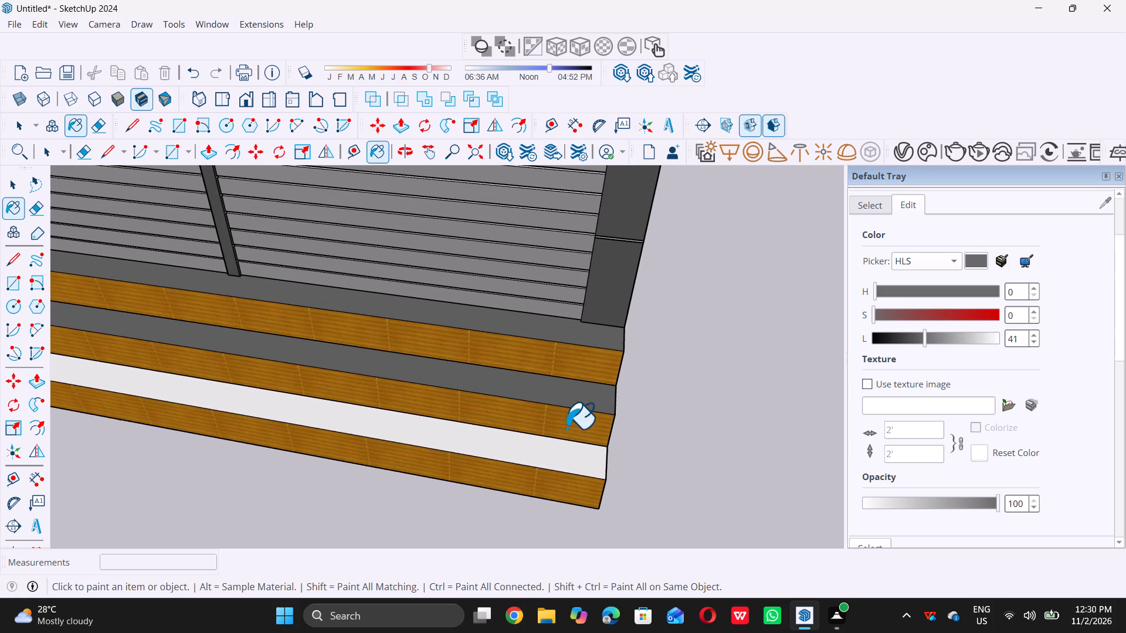
click(558, 443)
key(space)
scroll(669, 415, down, 14)
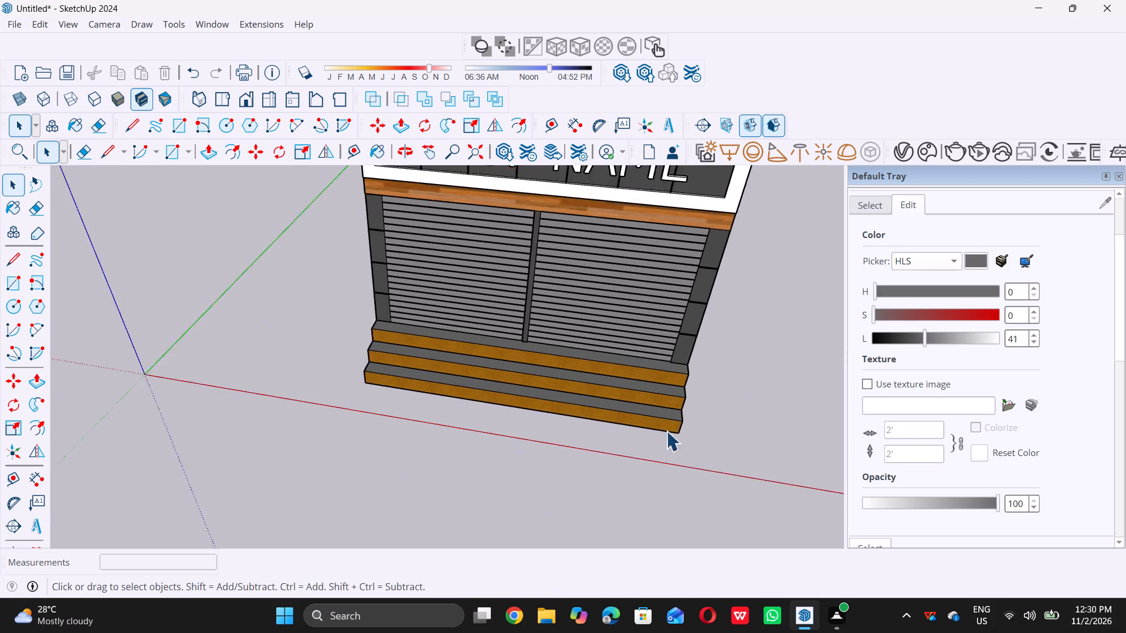
Examine the wood and grey entrance steps against the whole kiosk from the front, below, above and the side.
middle_drag(401, 470, 321, 394)
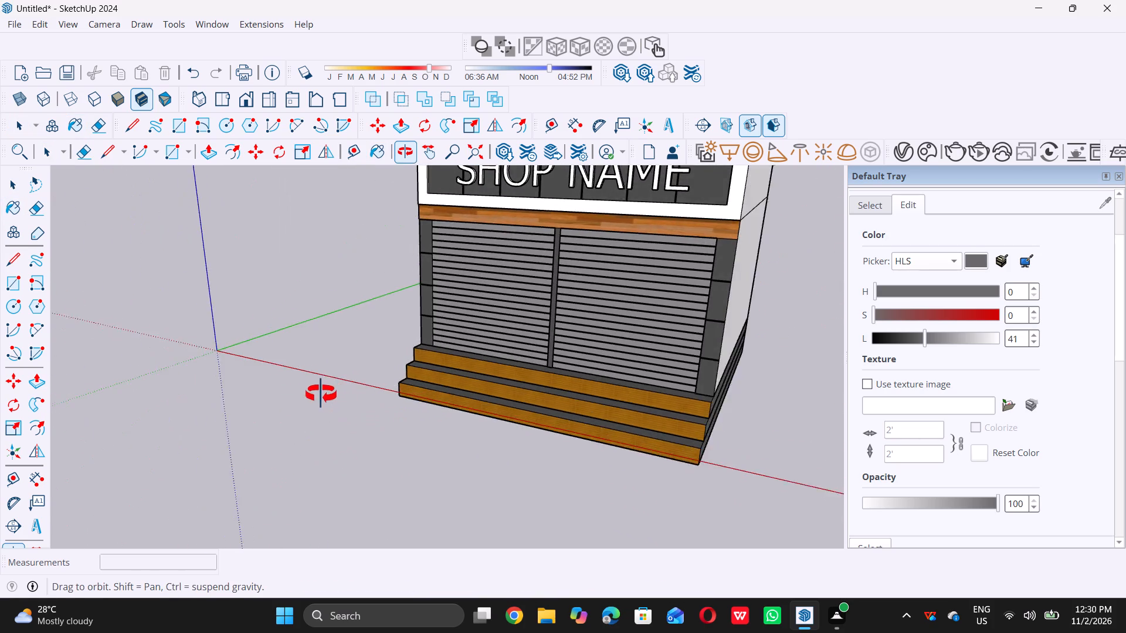
middle_drag(321, 394, 375, 371)
scroll(375, 374, down, 13)
middle_drag(438, 451, 517, 413)
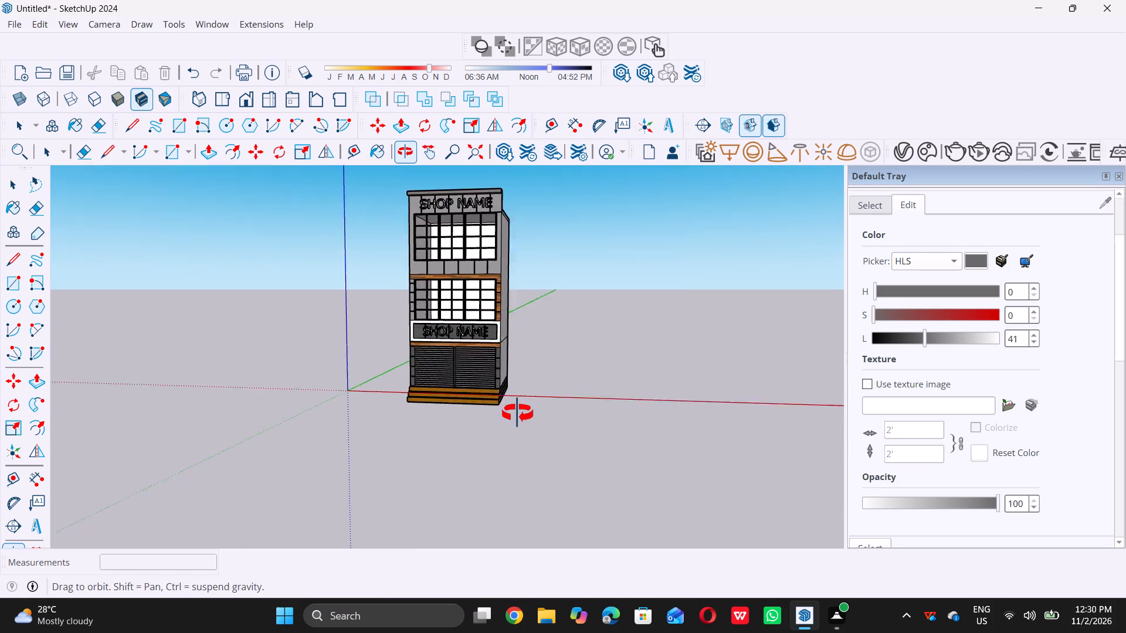
middle_drag(517, 413, 530, 410)
middle_click(530, 410)
scroll(462, 384, up, 5)
scroll(449, 401, down, 15)
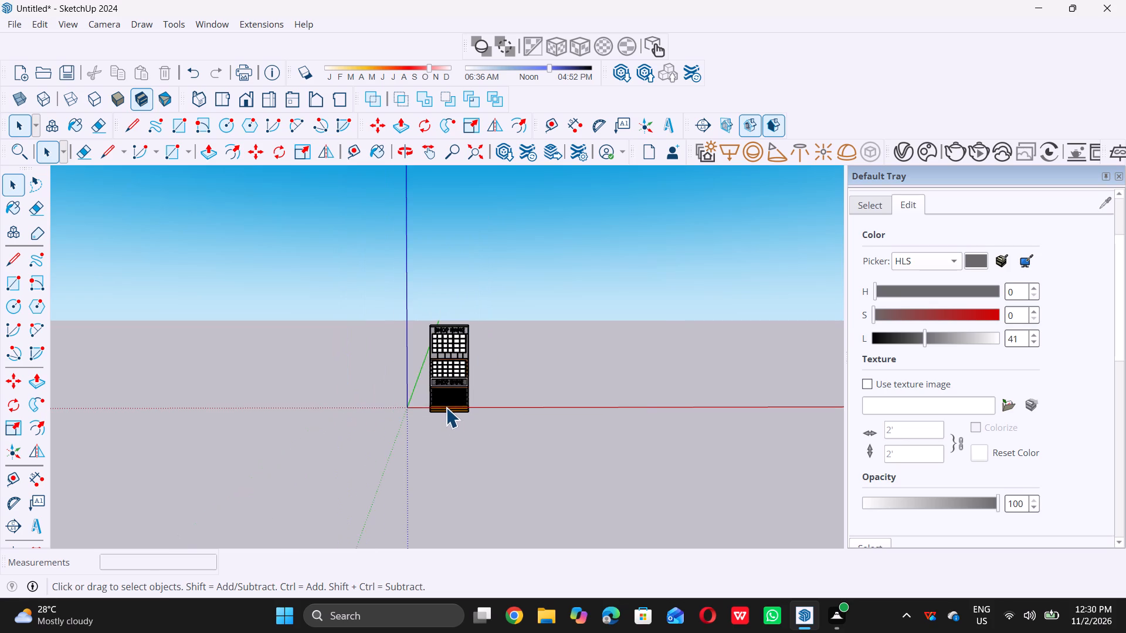
scroll(445, 407, down, 5)
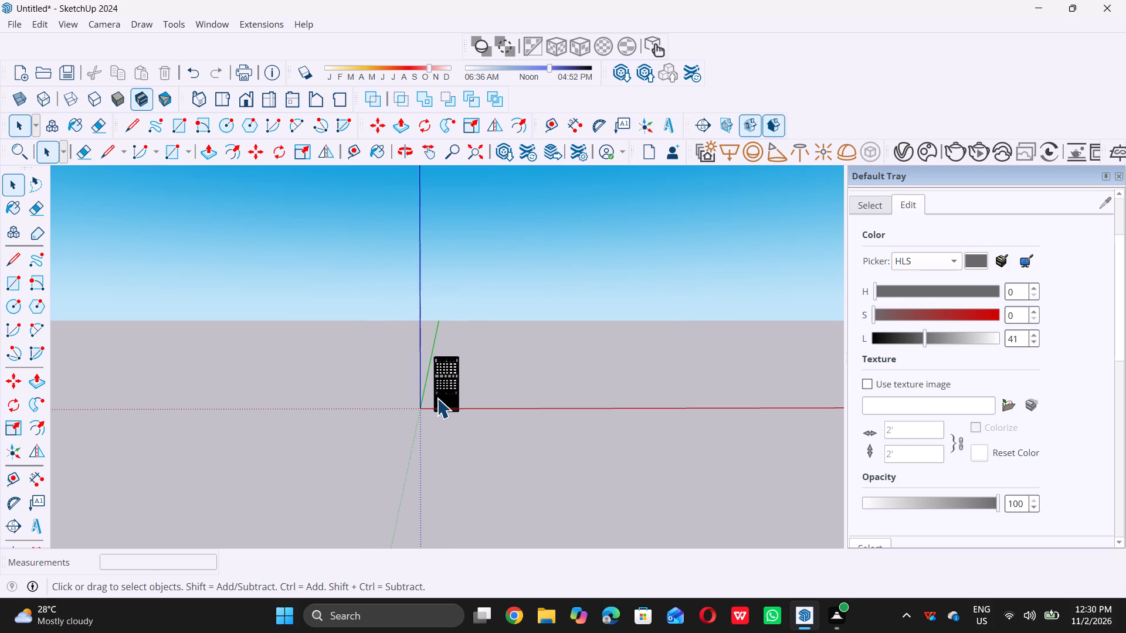
scroll(452, 397, down, 5)
middle_drag(408, 427, 434, 378)
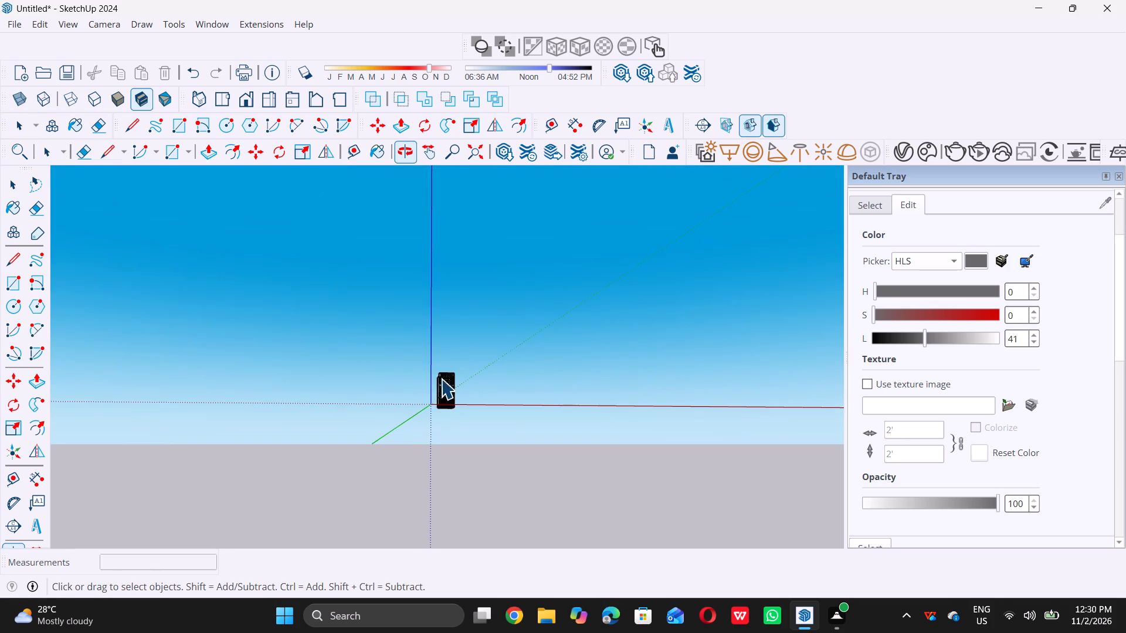
scroll(453, 387, up, 20)
middle_drag(491, 382, 487, 387)
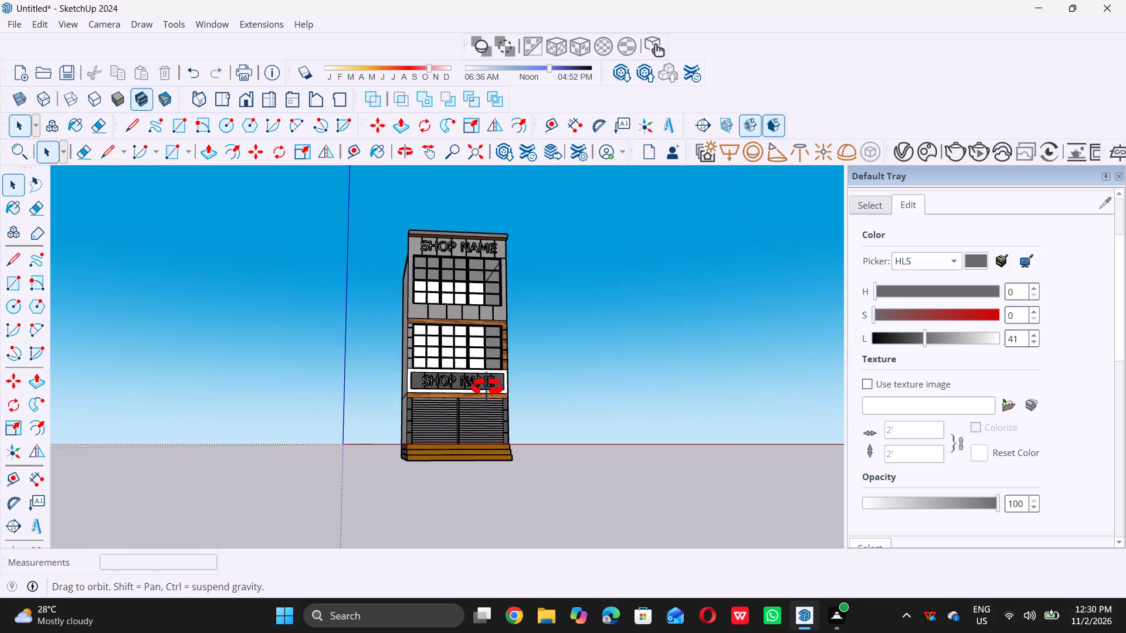
middle_drag(487, 387, 279, 500)
scroll(418, 449, down, 11)
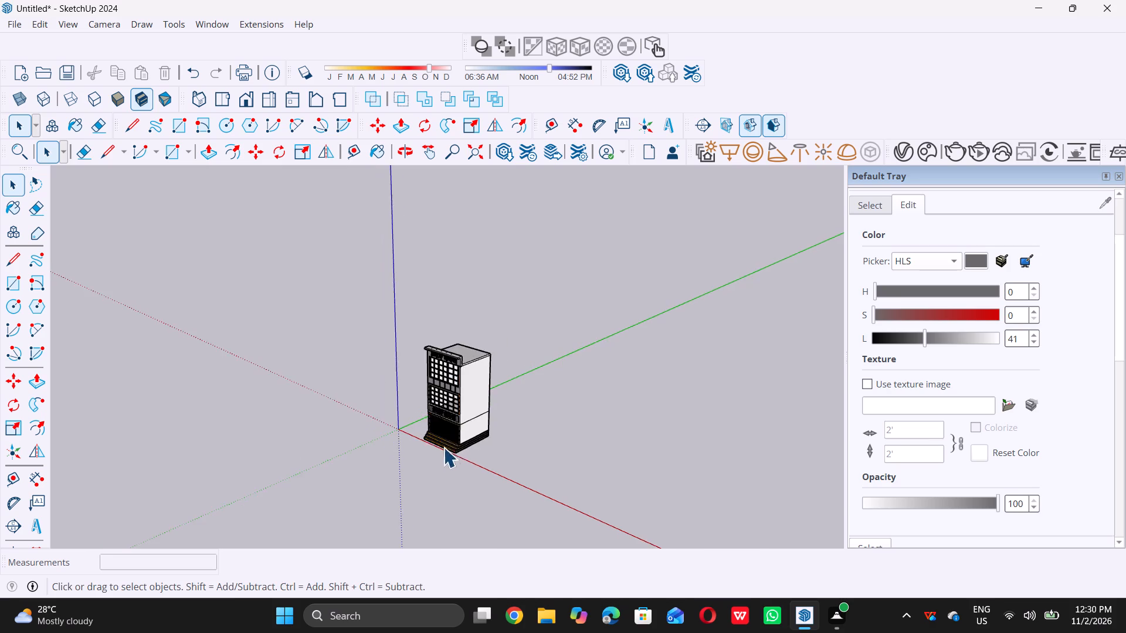
middle_drag(442, 450, 510, 411)
scroll(453, 445, up, 7)
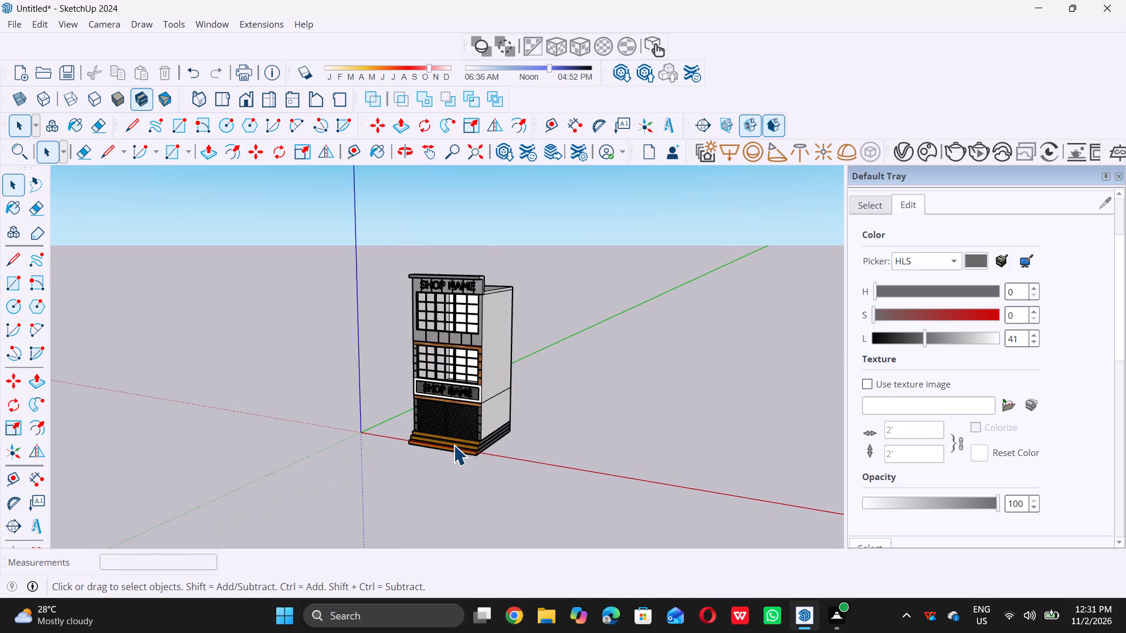
scroll(418, 443, up, 11)
scroll(418, 443, down, 7)
middle_drag(427, 462, 518, 421)
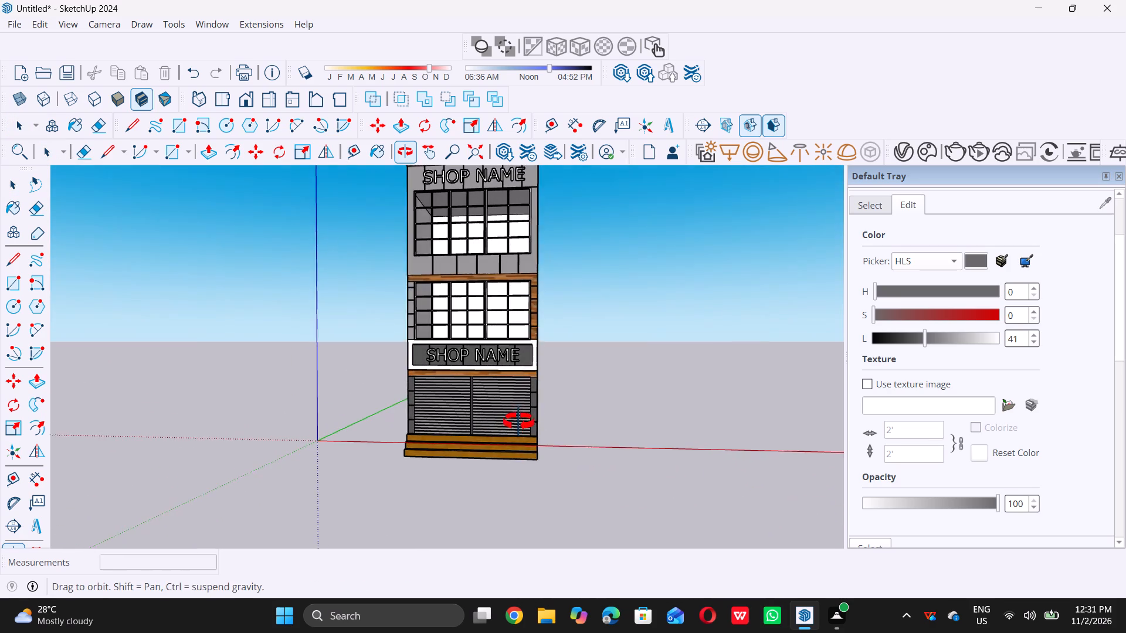
middle_drag(518, 421, 541, 412)
scroll(535, 419, down, 4)
middle_drag(527, 409, 506, 437)
scroll(506, 437, up, 2)
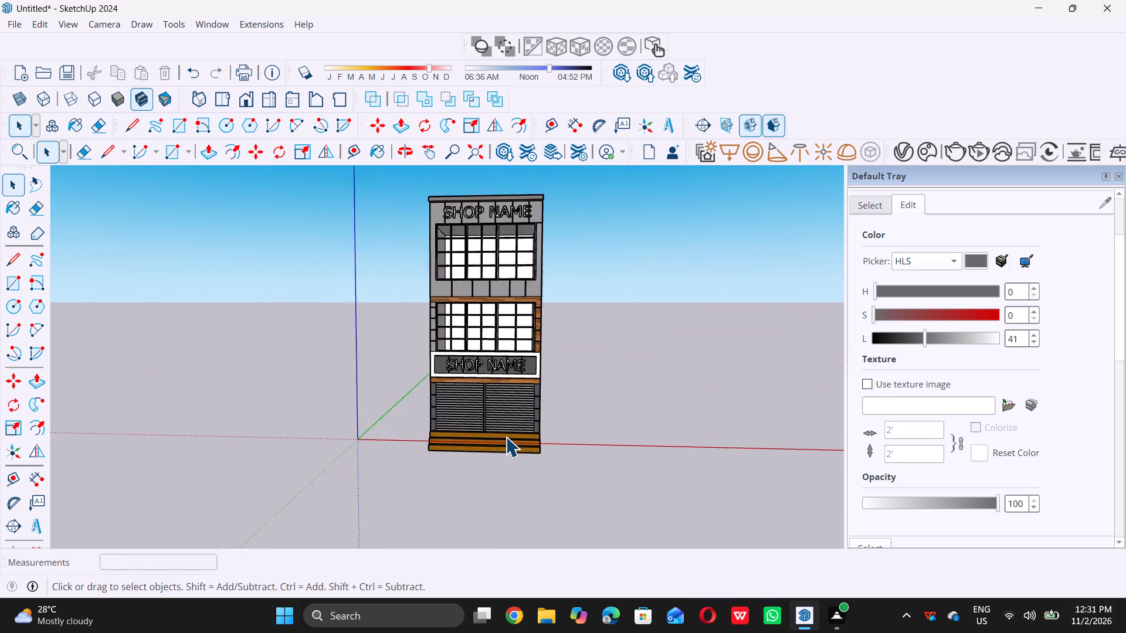
scroll(506, 437, up, 2)
scroll(506, 437, down, 11)
middle_drag(504, 411, 469, 468)
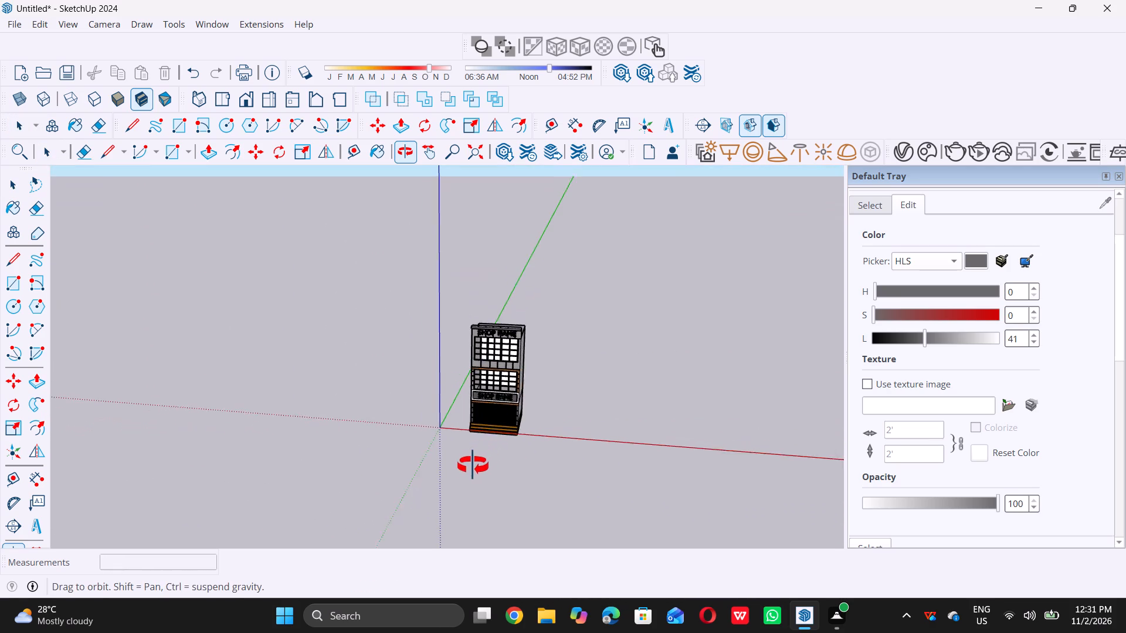
middle_drag(469, 468, 289, 460)
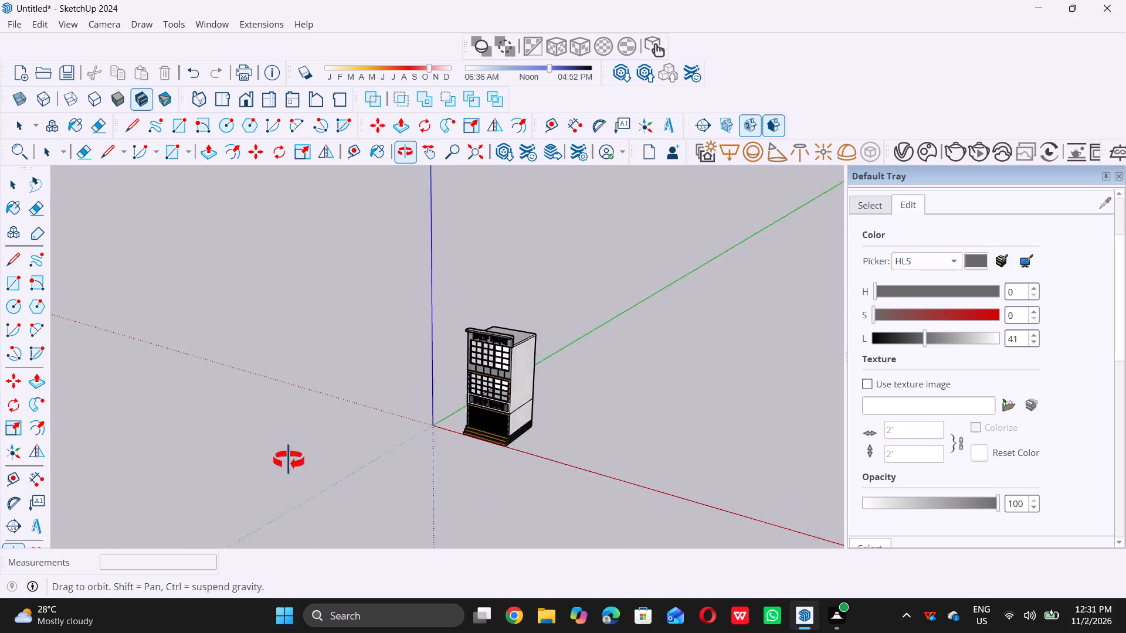
middle_drag(289, 460, 252, 454)
middle_click(250, 452)
middle_click(249, 452)
middle_click(247, 452)
scroll(557, 441, down, 5)
middle_drag(817, 409, 674, 405)
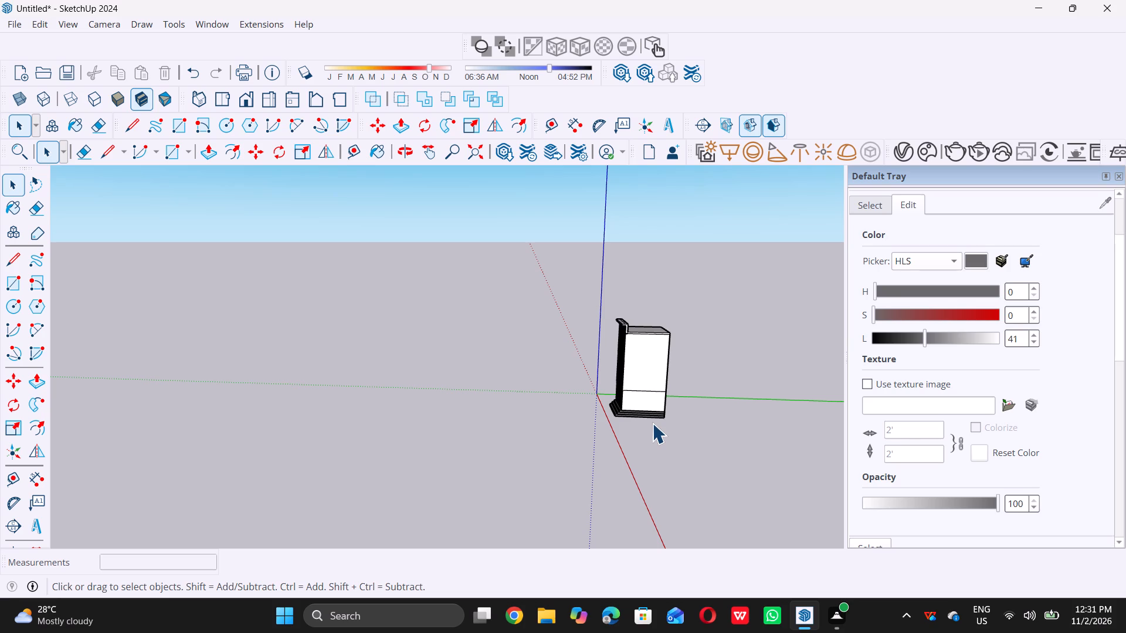
scroll(635, 433, down, 7)
middle_drag(562, 478, 730, 438)
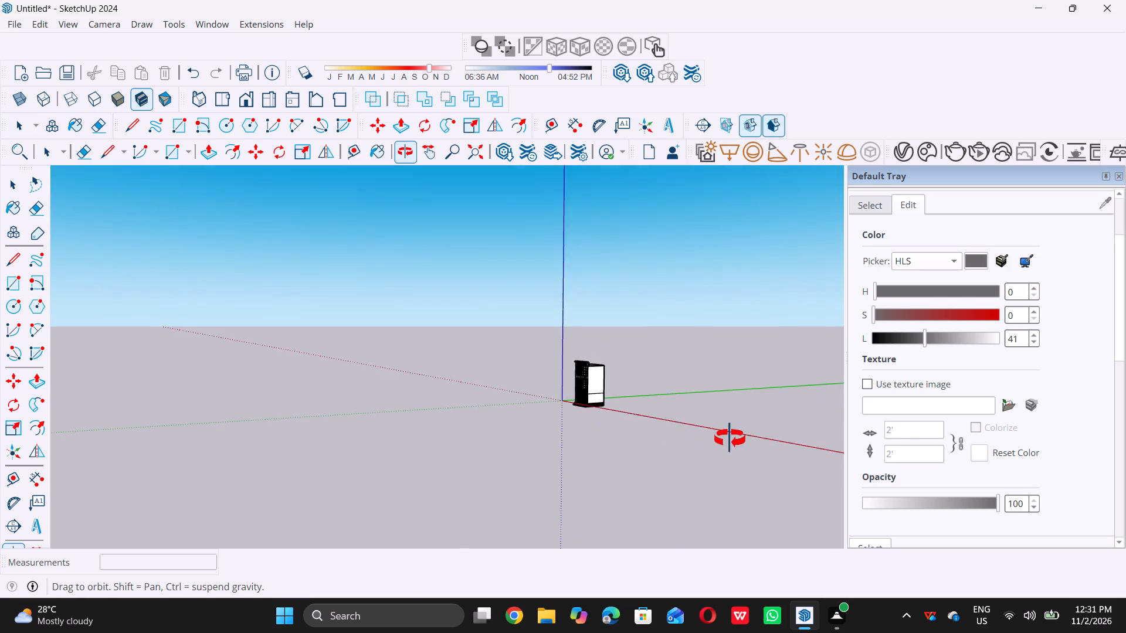
middle_drag(730, 438, 806, 435)
middle_click(809, 436)
scroll(615, 392, up, 7)
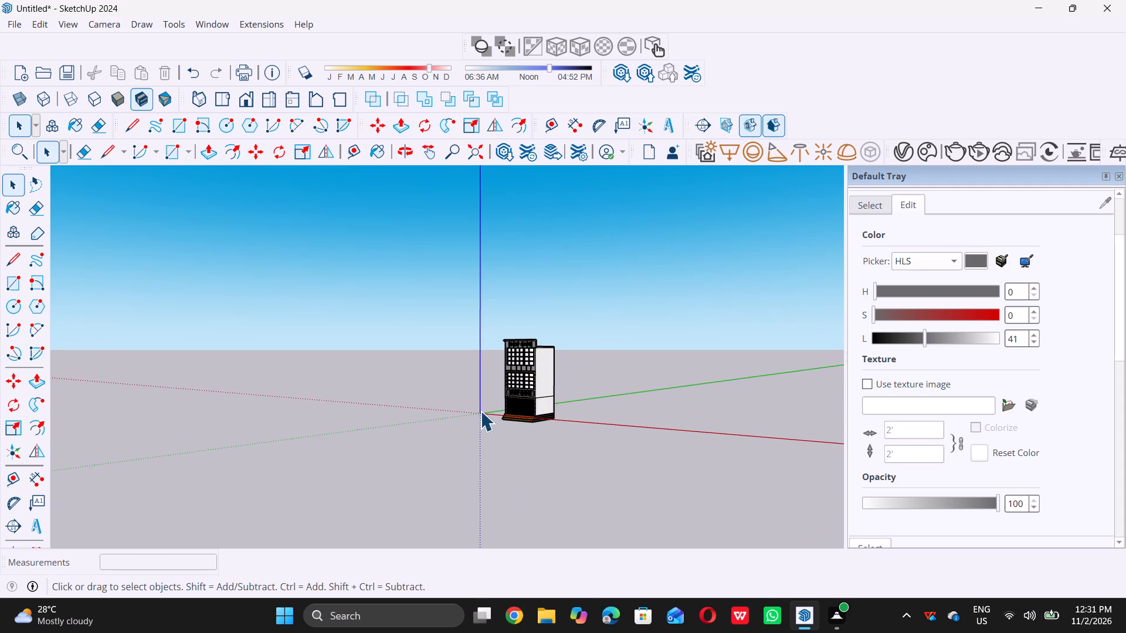
Examine the finished kiosk facade from the front, above and below, including the underside of the roof overhang above the upper shop name.
scroll(480, 411, down, 6)
middle_drag(490, 426, 544, 487)
middle_click(544, 487)
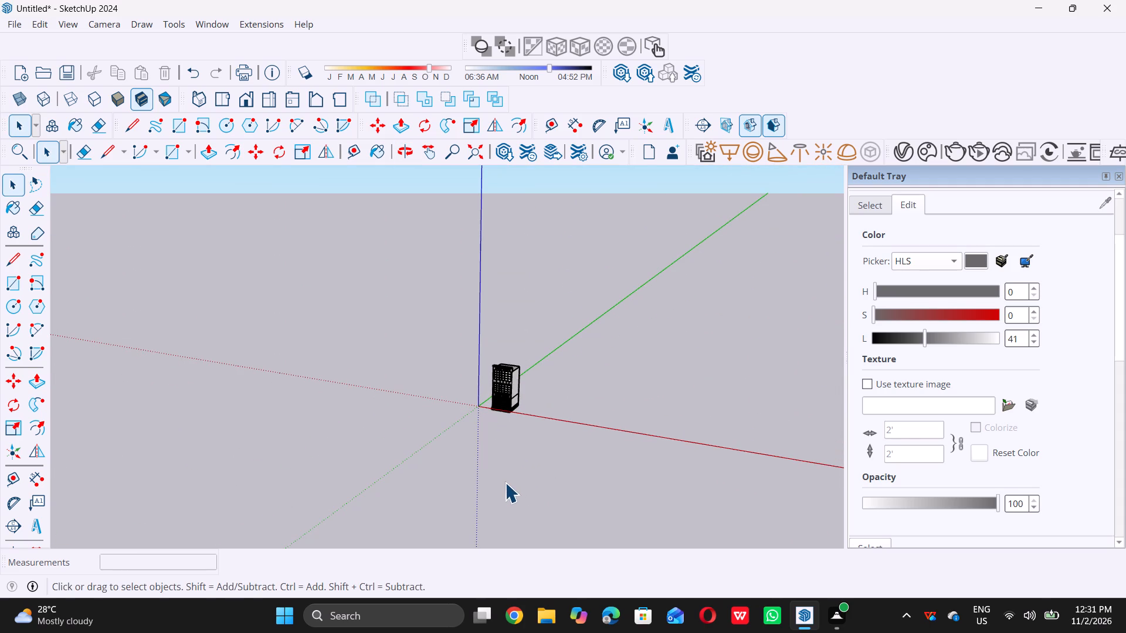
scroll(483, 455, up, 1)
middle_drag(482, 454, 627, 414)
middle_click(627, 414)
scroll(530, 386, up, 13)
scroll(480, 373, up, 3)
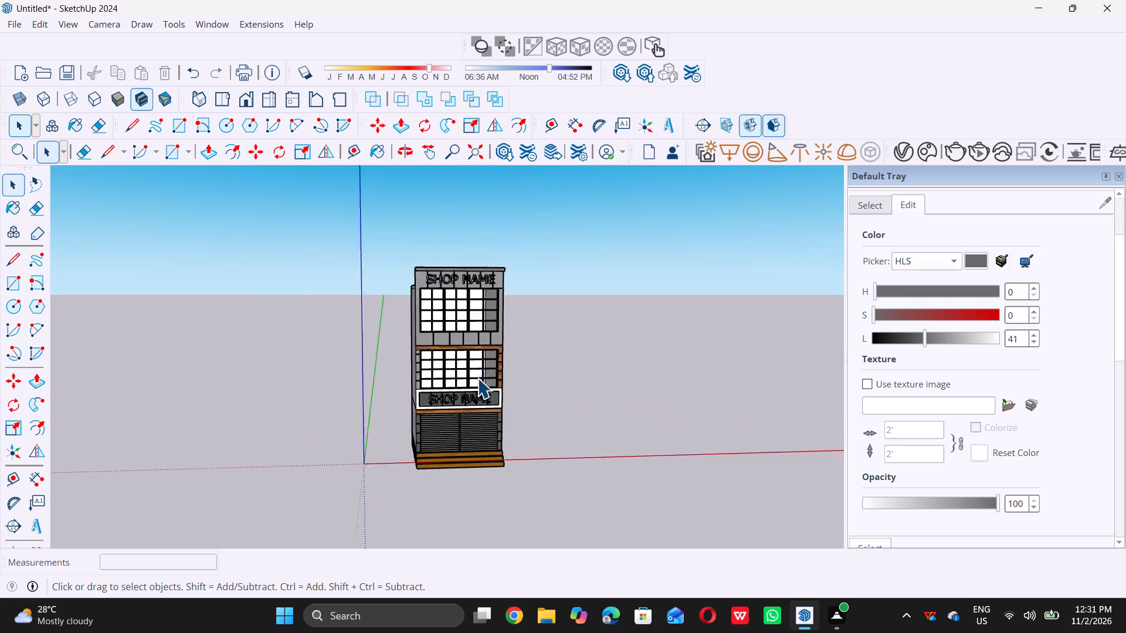
scroll(477, 378, up, 3)
scroll(449, 394, down, 4)
scroll(431, 338, up, 3)
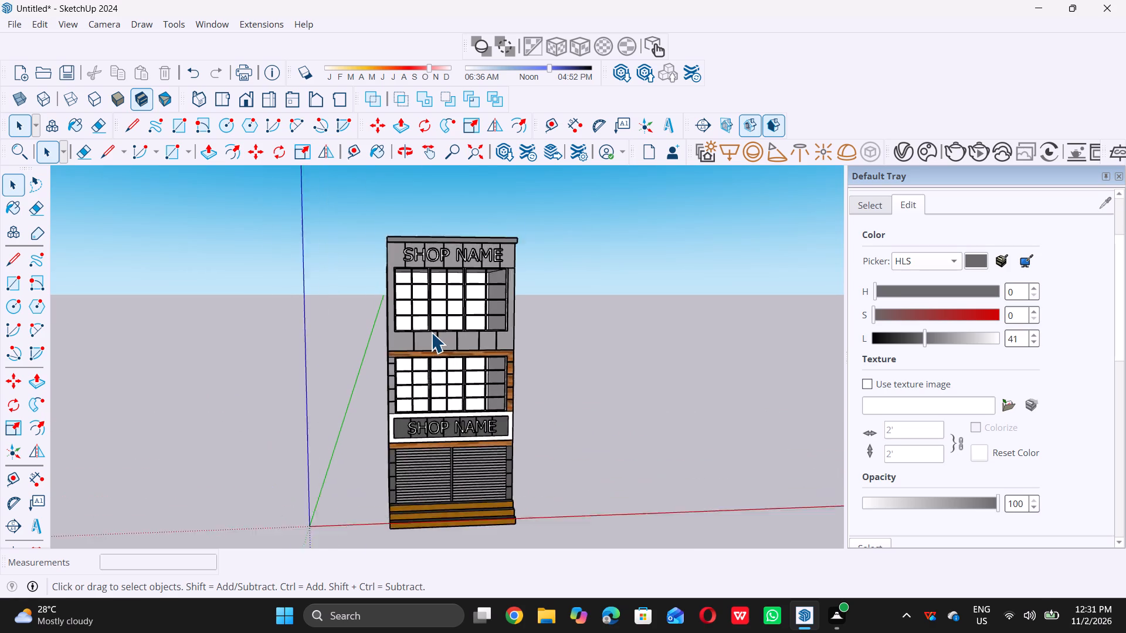
scroll(431, 332, up, 1)
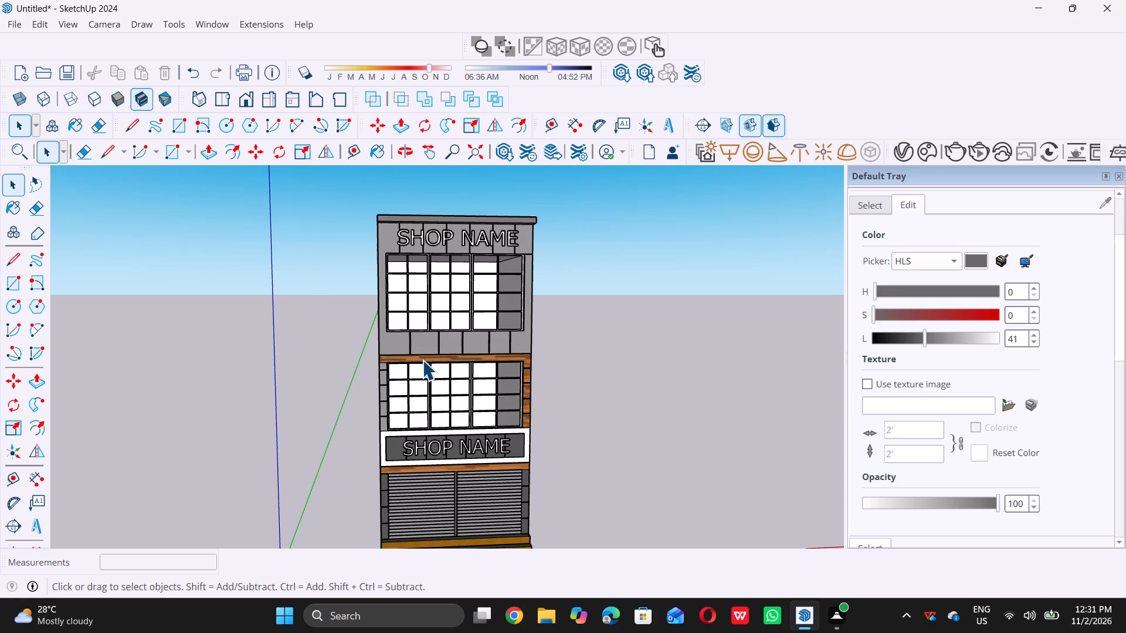
scroll(422, 359, up, 1)
scroll(422, 365, down, 5)
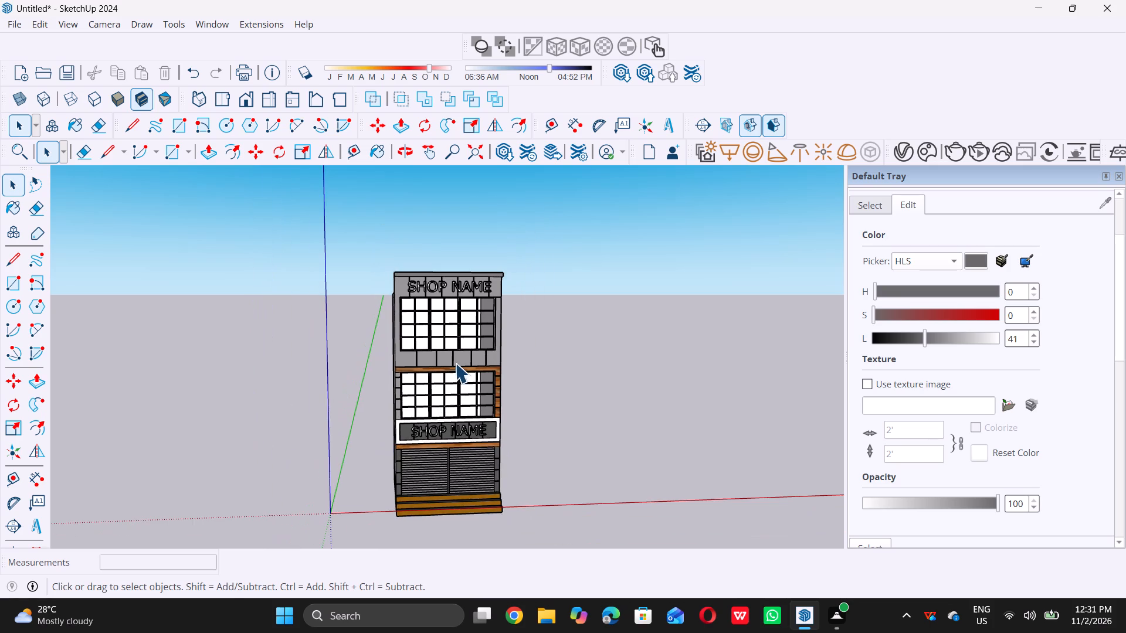
middle_drag(467, 314, 469, 286)
scroll(469, 286, up, 6)
middle_drag(464, 265, 466, 222)
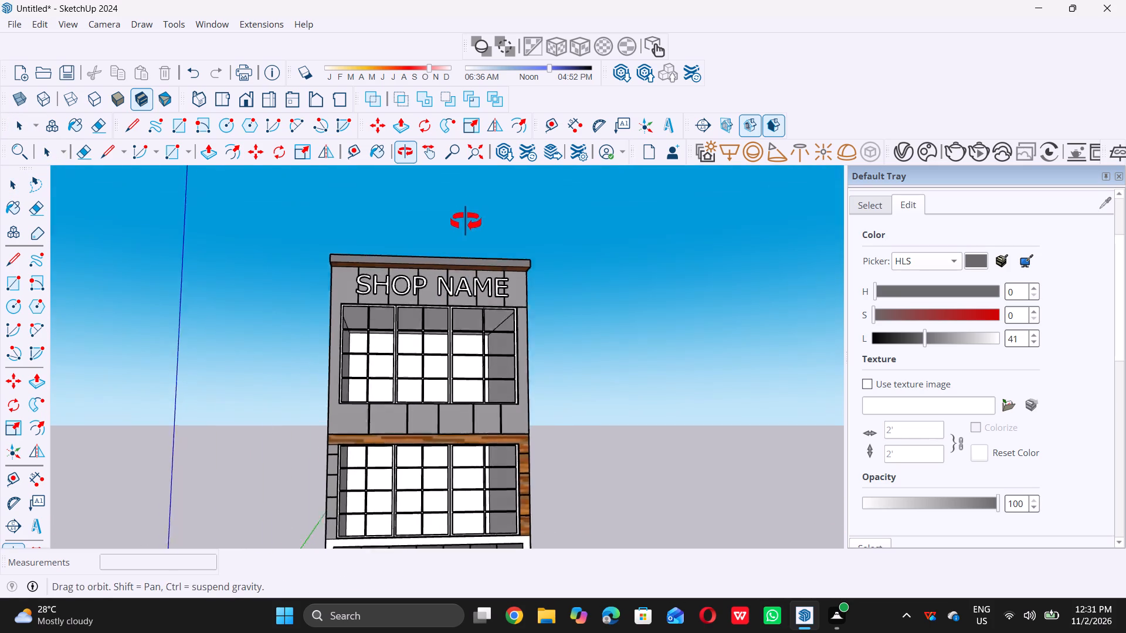
middle_drag(466, 222, 468, 212)
scroll(468, 212, up, 18)
scroll(472, 311, up, 7)
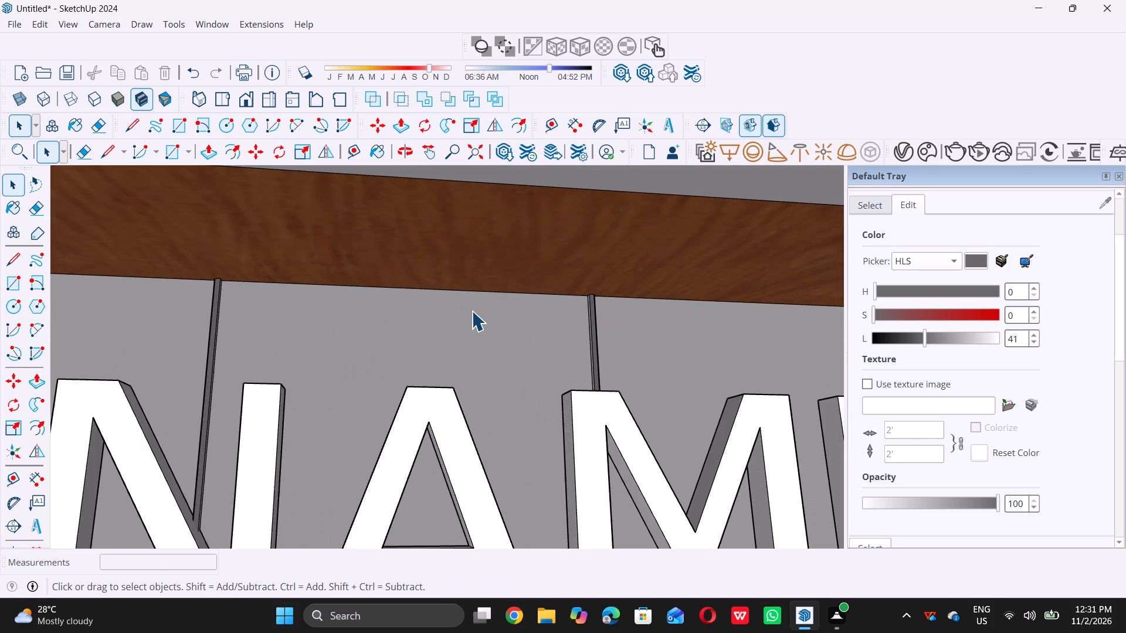
scroll(472, 311, down, 15)
scroll(471, 299, up, 1)
scroll(471, 299, down, 11)
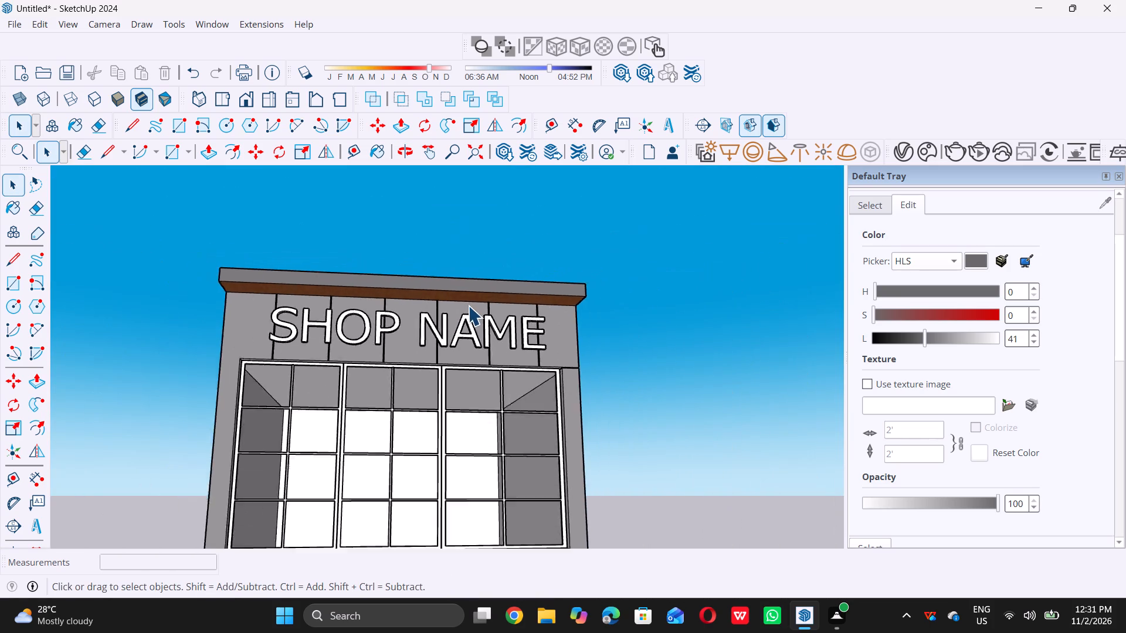
scroll(468, 305, down, 5)
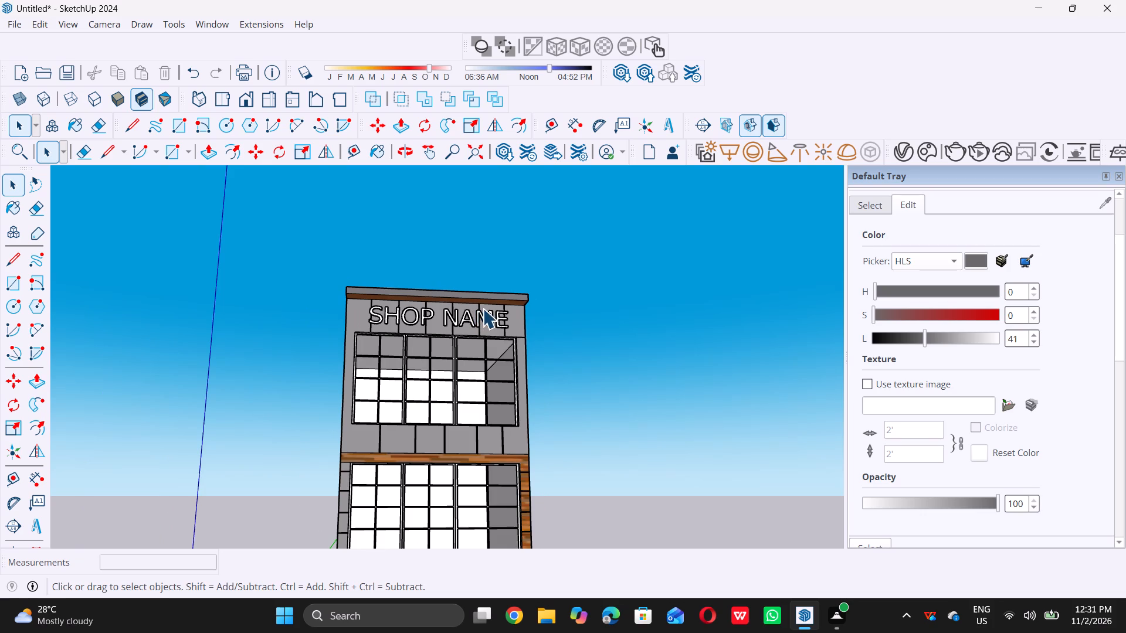
scroll(483, 309, down, 11)
middle_drag(479, 322, 423, 438)
scroll(423, 438, up, 4)
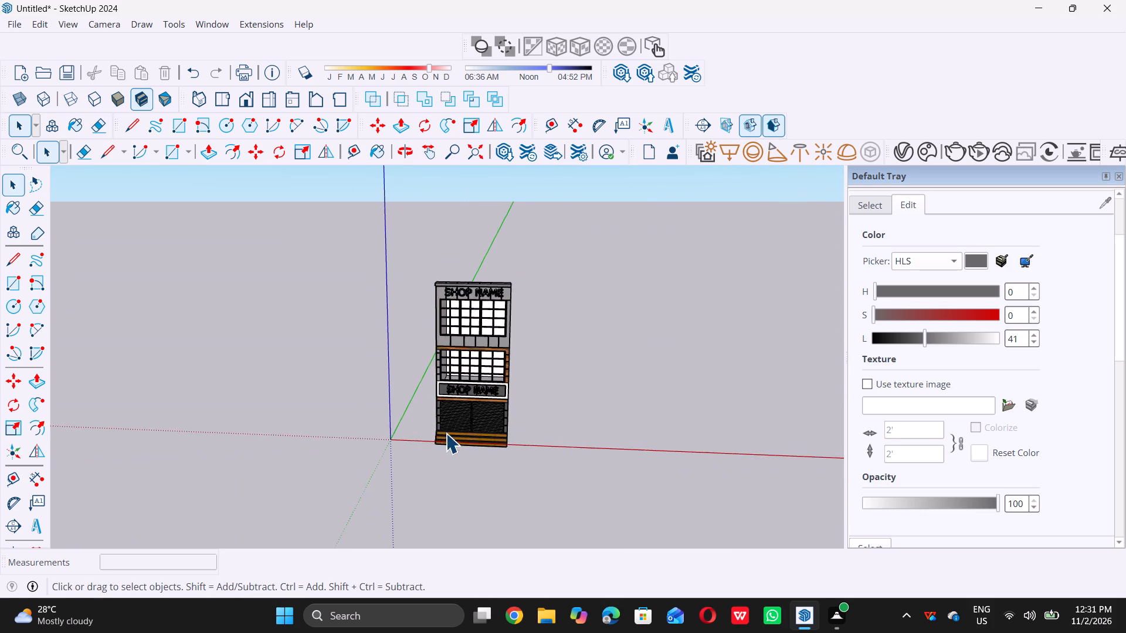
scroll(446, 433, up, 3)
scroll(449, 428, down, 5)
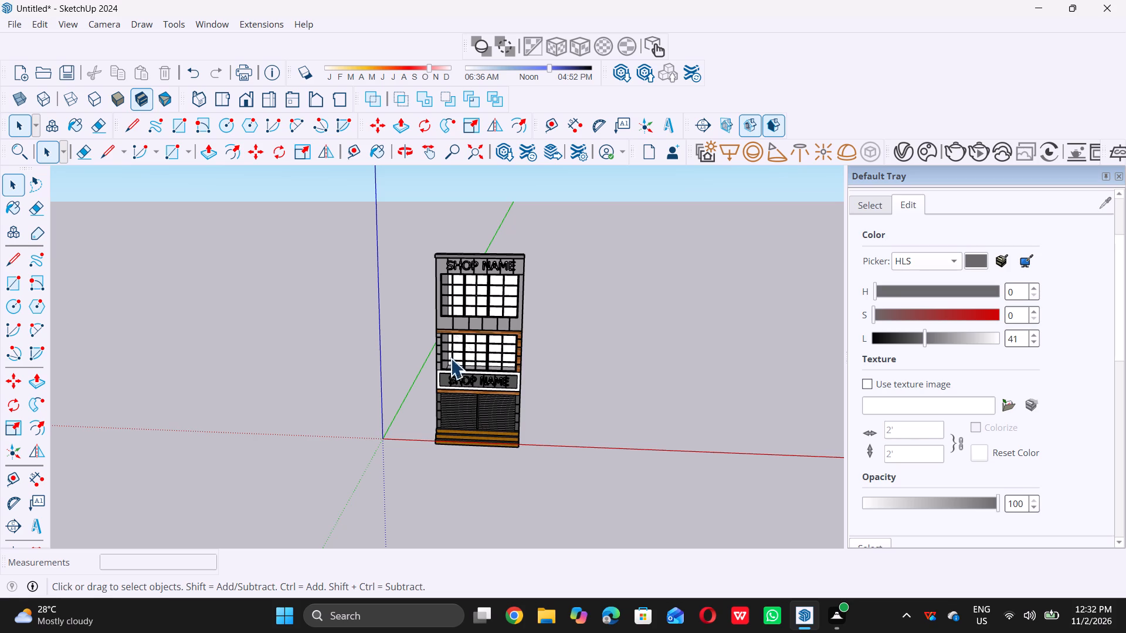
Push the rear edge face of the roof slab forward so that only a narrow strip remains behind the front parapet.
scroll(491, 267, down, 6)
middle_drag(452, 258, 862, 348)
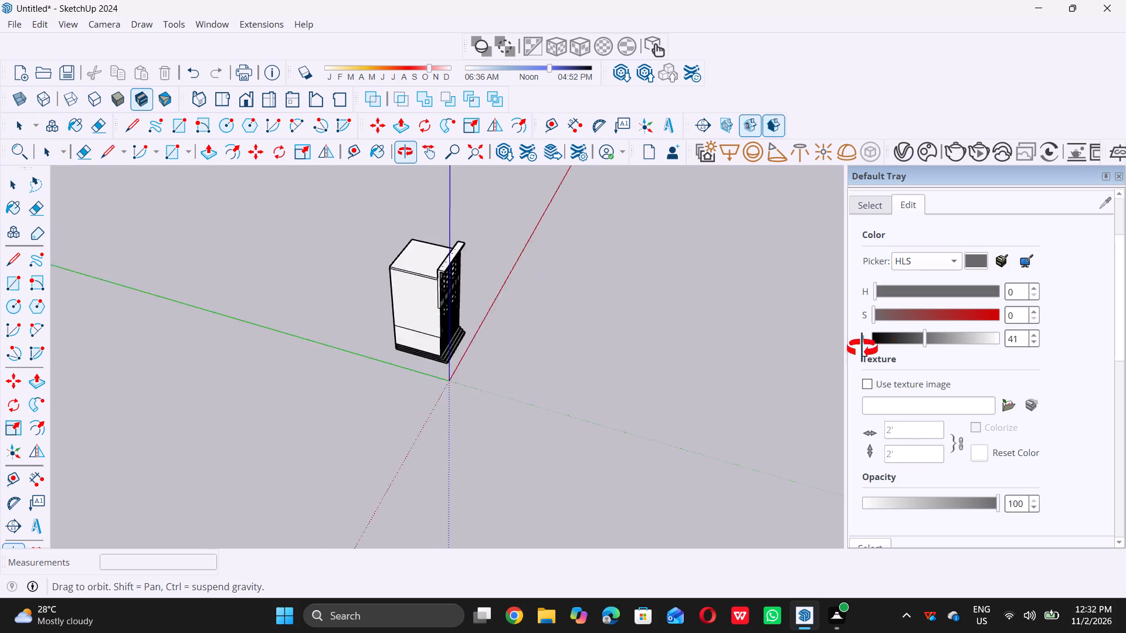
middle_drag(862, 348, 903, 322)
scroll(422, 198, up, 8)
scroll(339, 348, up, 7)
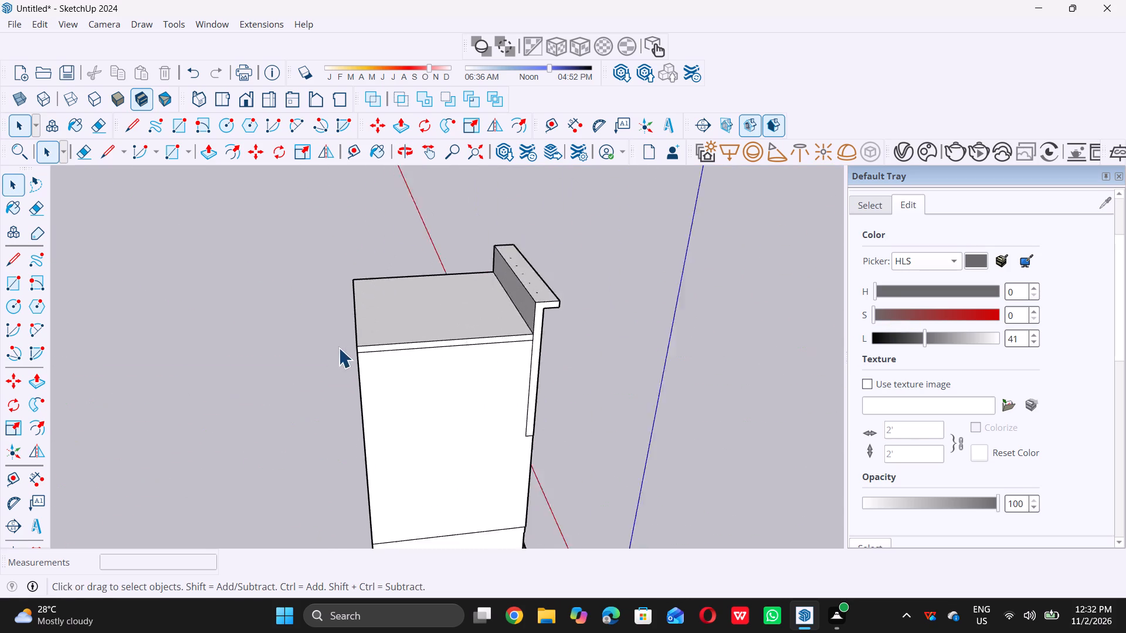
middle_drag(335, 349, 438, 324)
scroll(438, 324, up, 7)
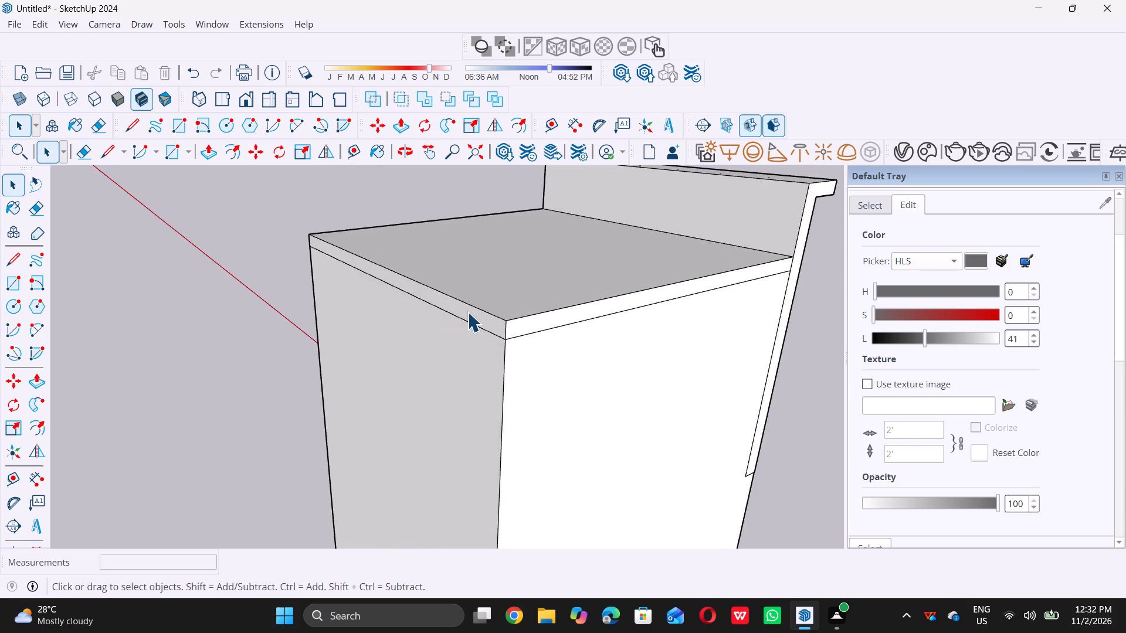
scroll(467, 312, up, 10)
double_click(474, 320)
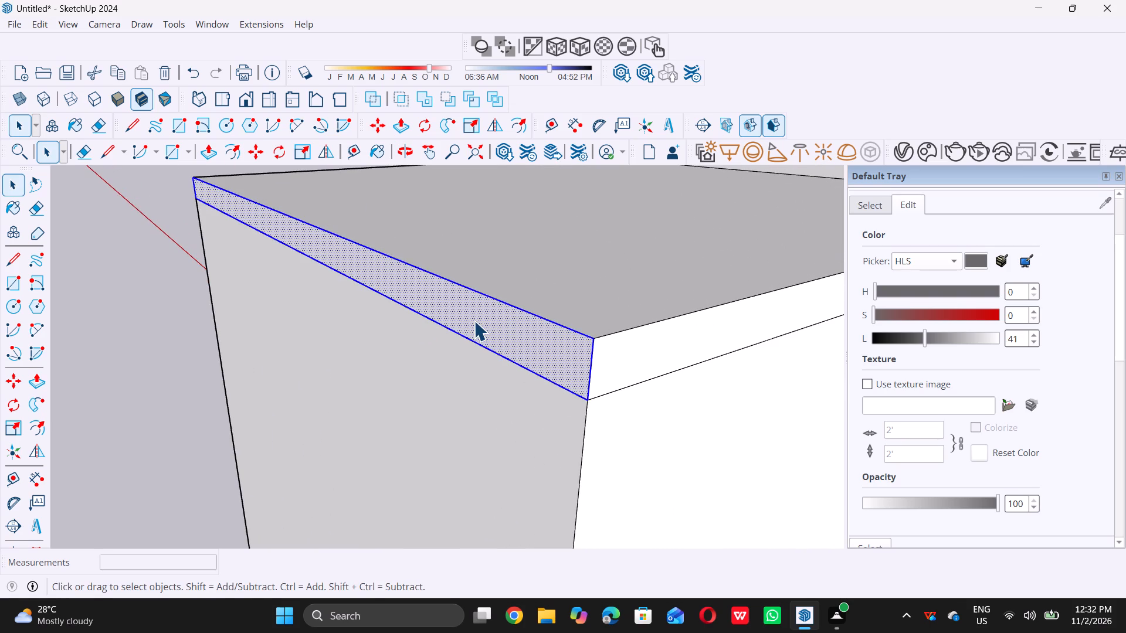
key(p)
click(493, 306)
scroll(590, 281, down, 10)
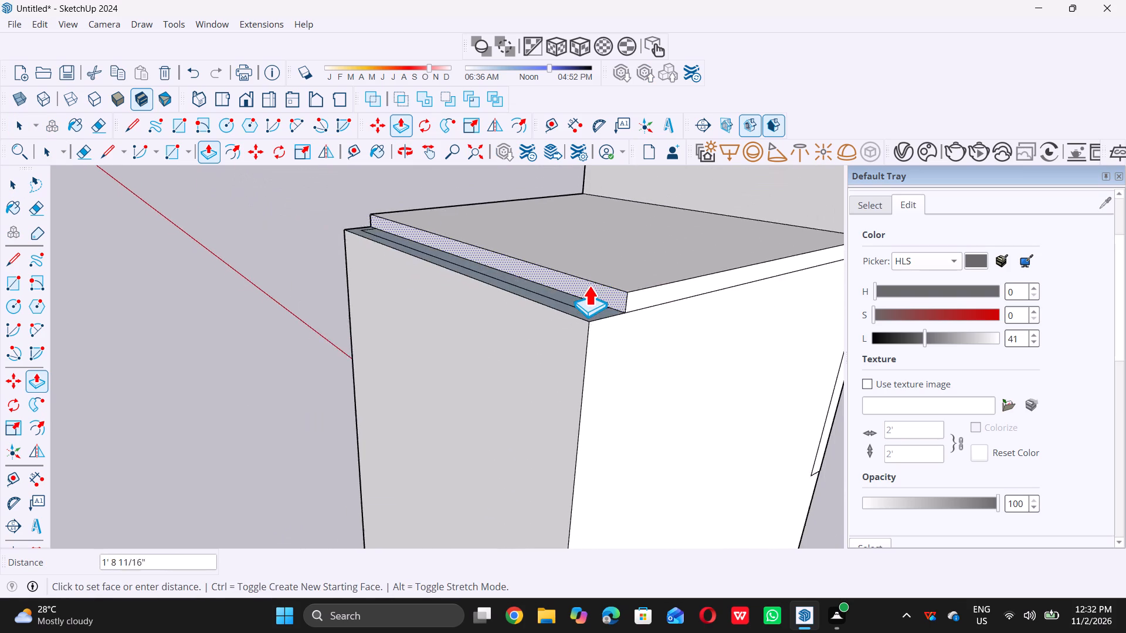
scroll(589, 285, down, 8)
scroll(710, 247, up, 4)
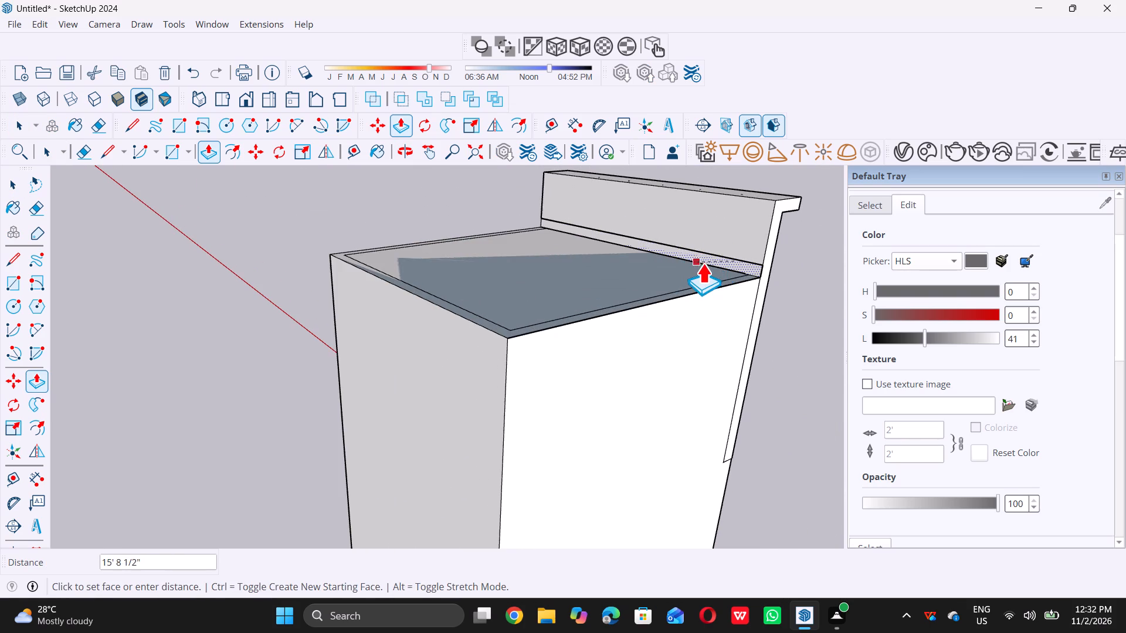
scroll(713, 265, up, 1)
double_click(711, 267)
key(space)
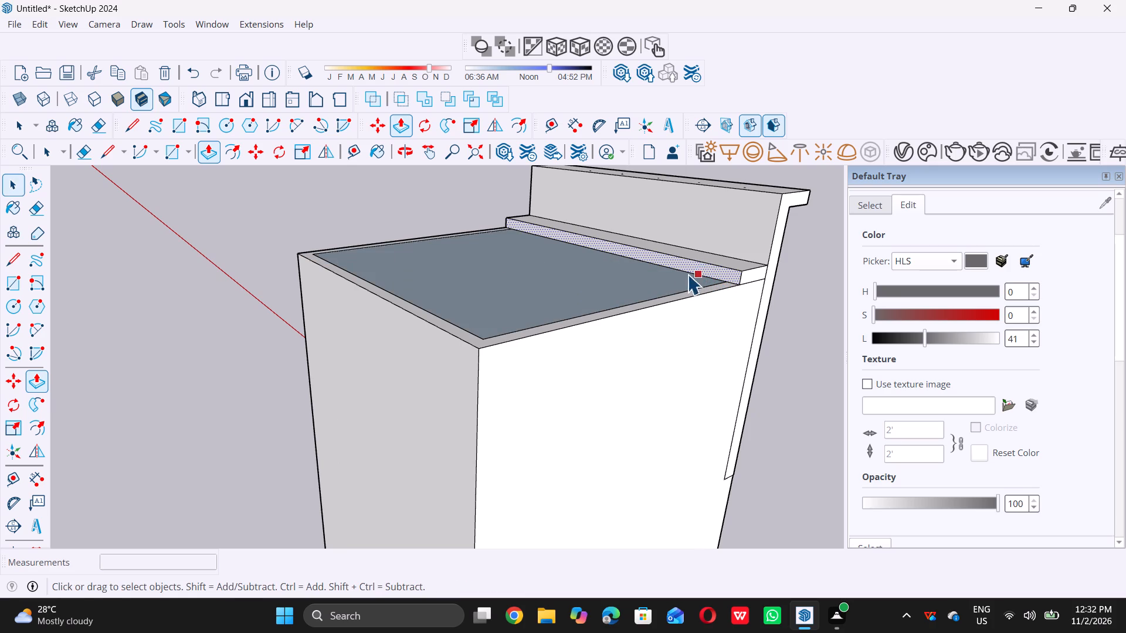
Delete the large face covering the top of the kiosk body to open up its interior.
click(213, 236)
middle_drag(442, 214, 394, 341)
scroll(412, 300, down, 5)
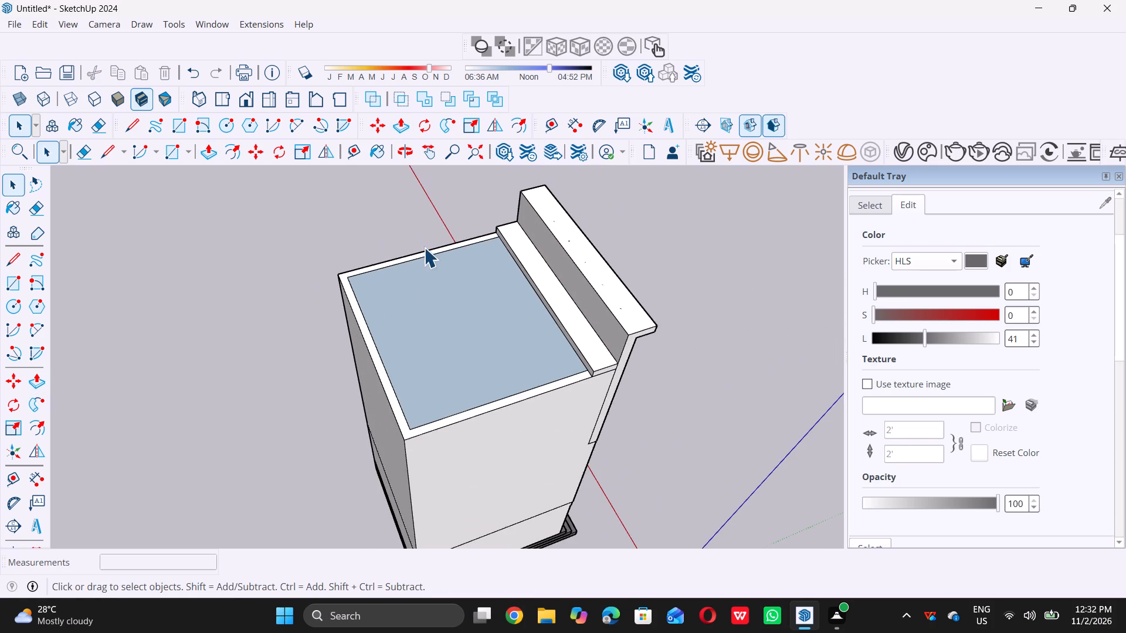
scroll(455, 326, up, 3)
click(447, 335)
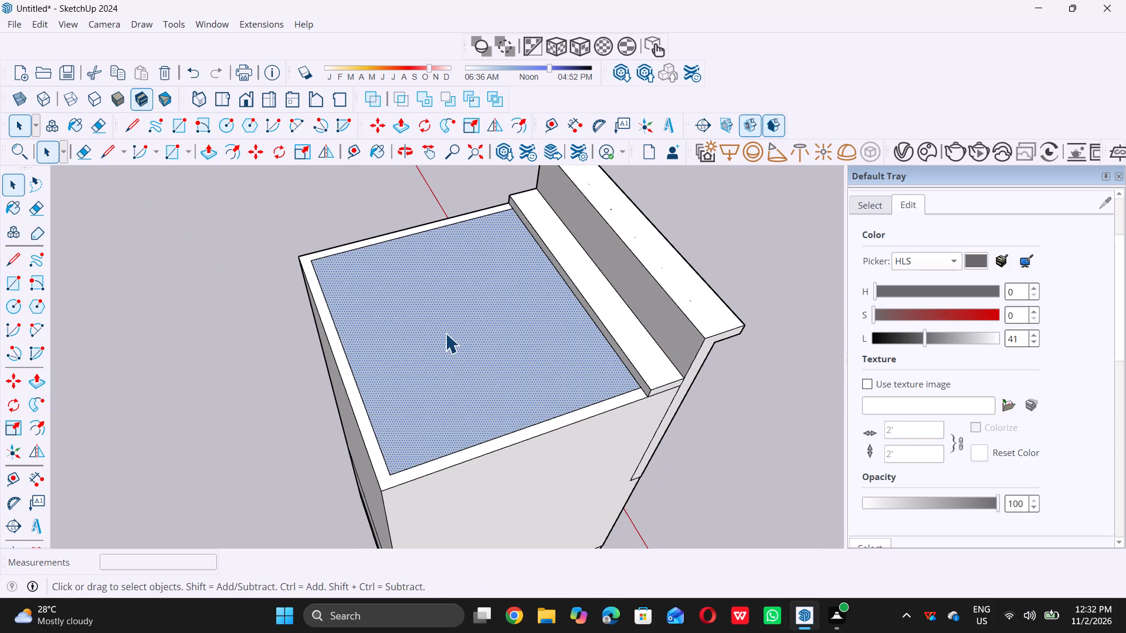
key(Delete)
Examine the opened kiosk from the front, side and above, looking down at the interior walls, floor and window backs.
scroll(444, 344, down, 3)
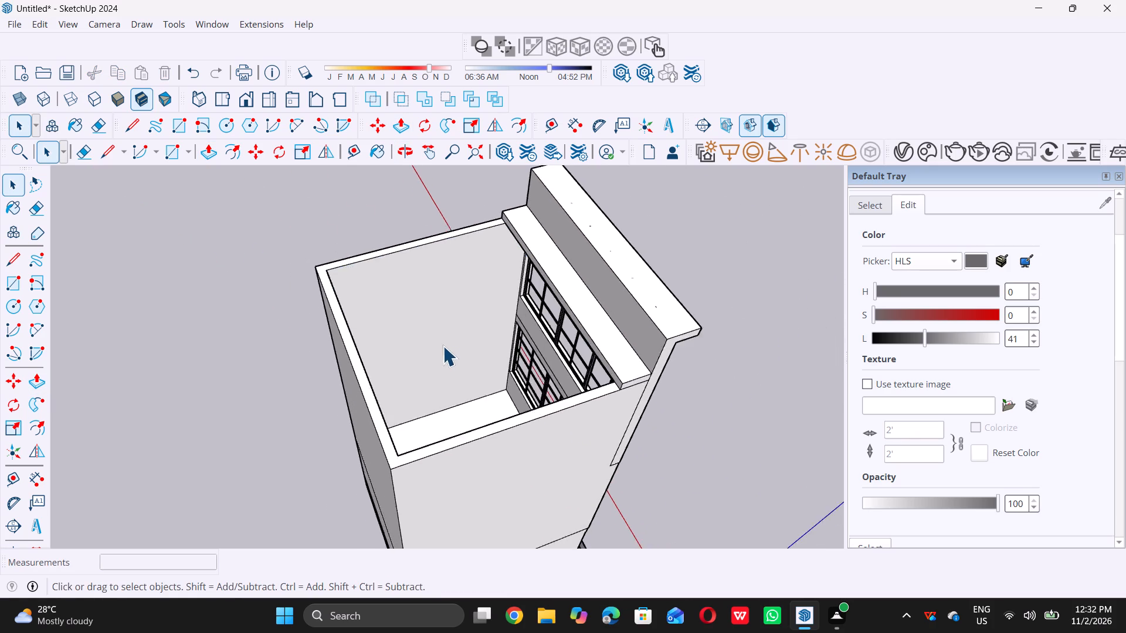
scroll(443, 346, down, 6)
middle_drag(473, 358, 0, 349)
middle_drag(395, 396, 400, 317)
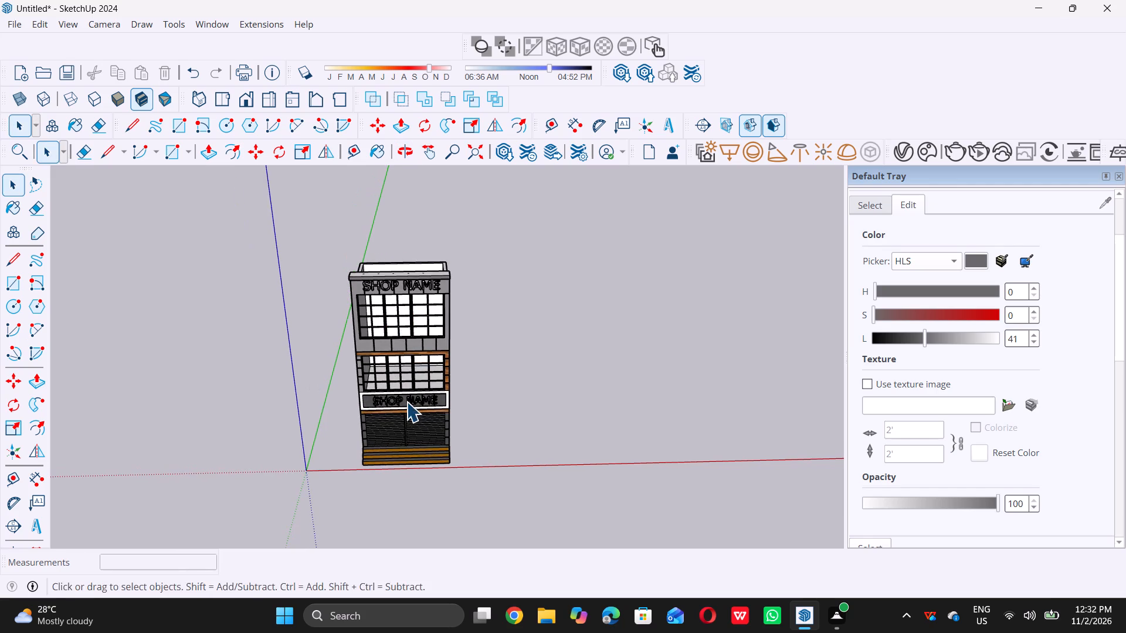
middle_drag(402, 386, 316, 530)
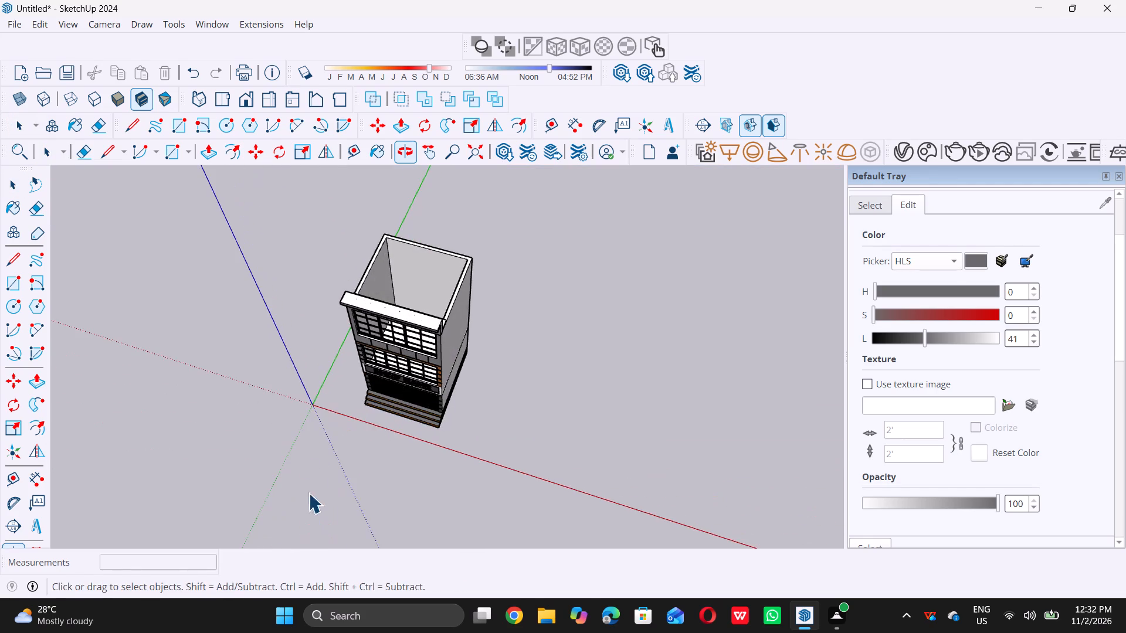
scroll(415, 318, up, 1)
middle_drag(416, 316, 73, 438)
middle_click(69, 436)
middle_drag(60, 433, 52, 426)
middle_drag(279, 400, 430, 324)
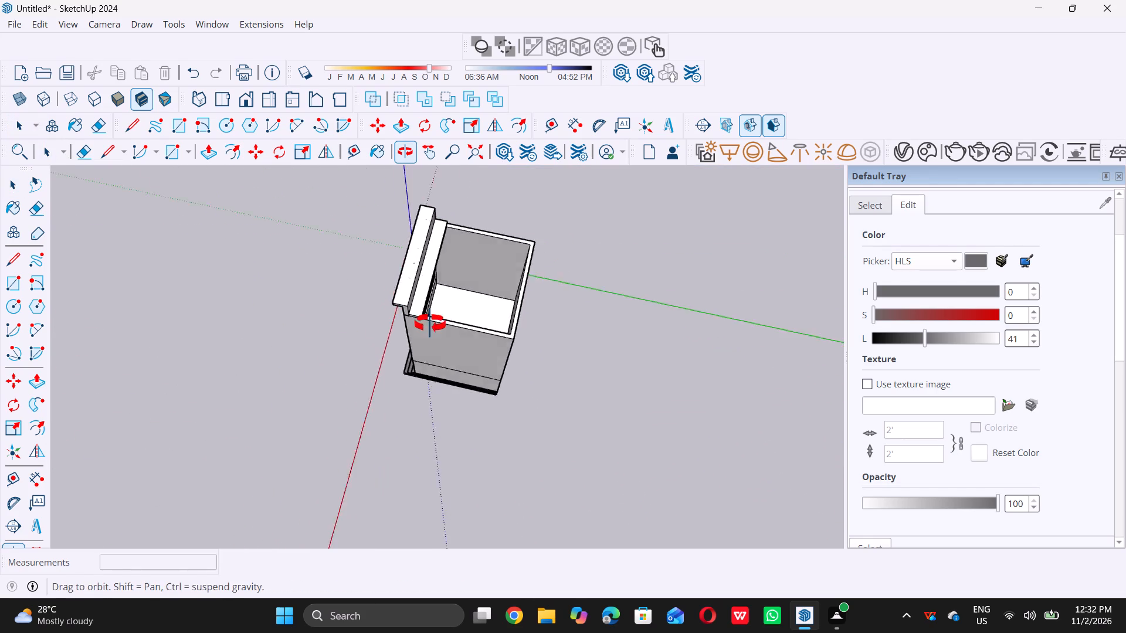
middle_drag(430, 324, 436, 325)
scroll(343, 376, down, 4)
middle_drag(347, 382, 593, 271)
middle_click(593, 271)
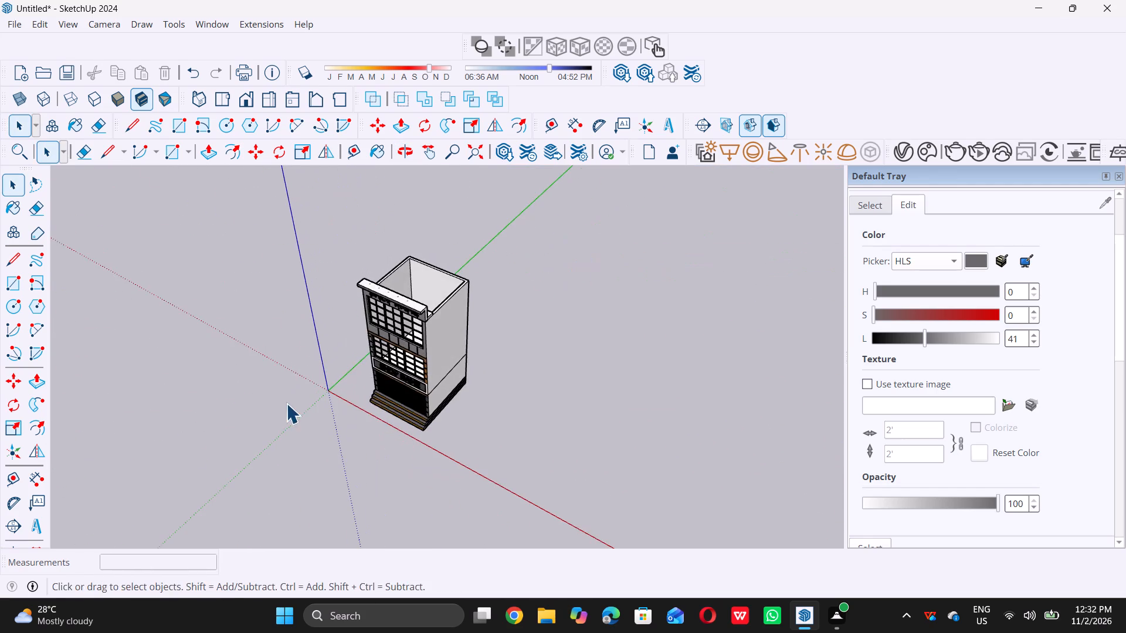
middle_drag(278, 413, 381, 270)
middle_click(382, 268)
middle_drag(391, 259, 397, 256)
middle_click(397, 256)
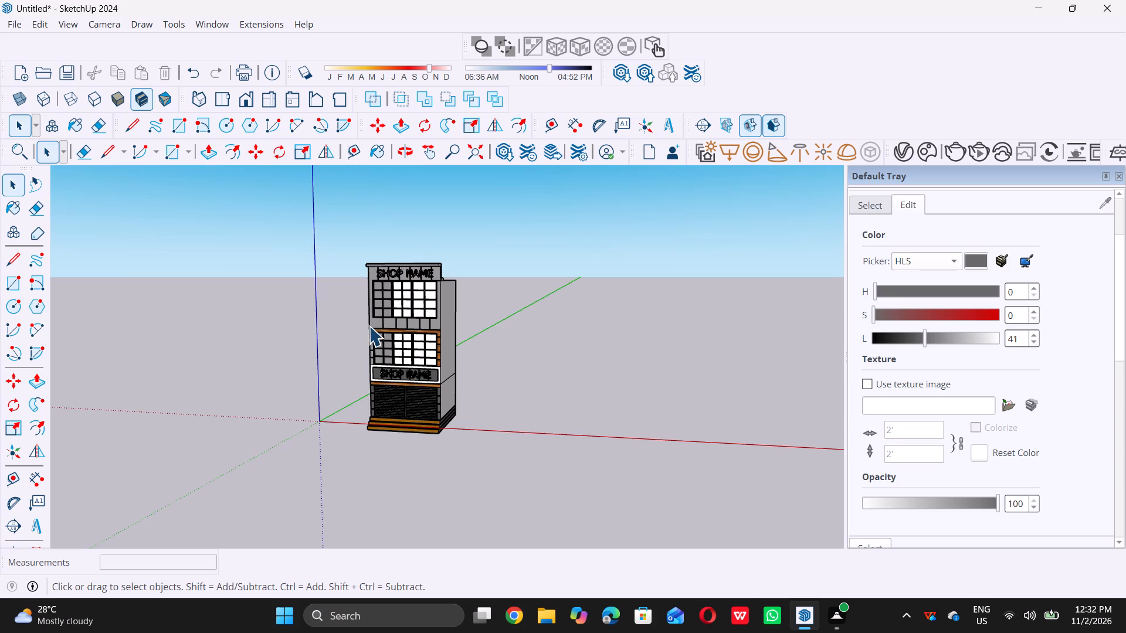
scroll(368, 335, up, 6)
scroll(385, 324, down, 6)
middle_drag(416, 310, 200, 598)
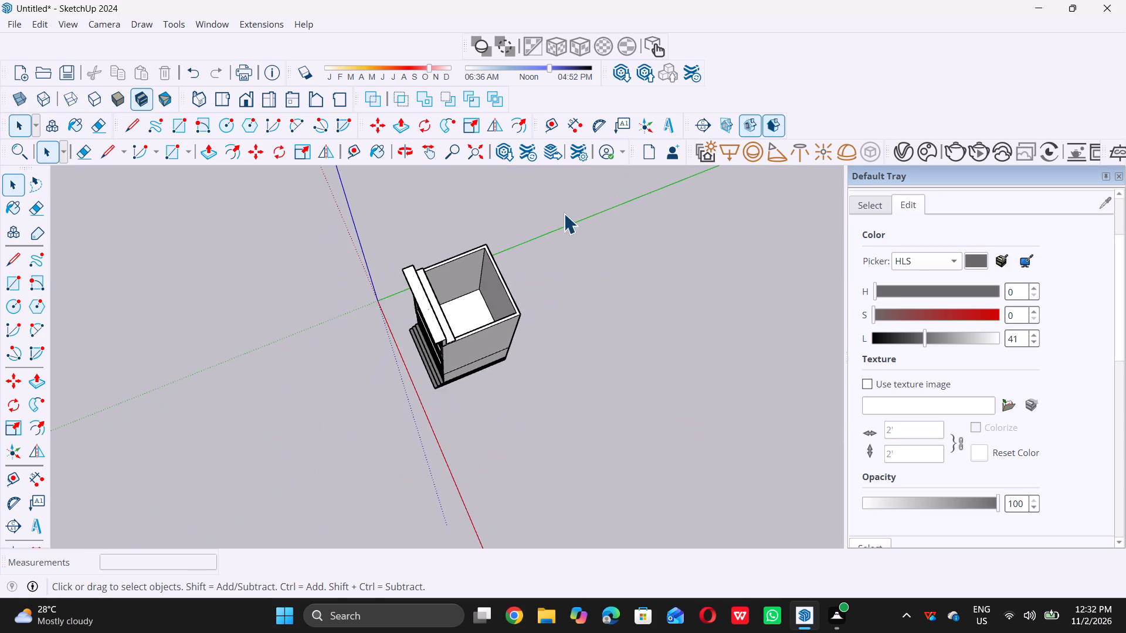
scroll(470, 271, up, 19)
scroll(422, 353, down, 4)
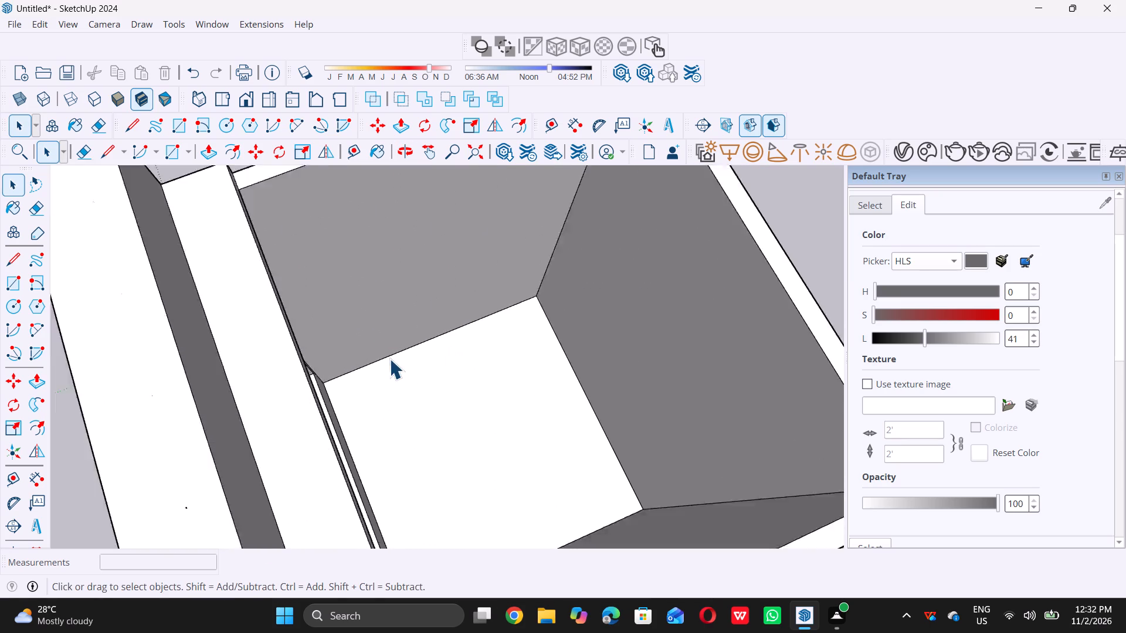
scroll(389, 359, down, 3)
middle_drag(378, 358, 267, 367)
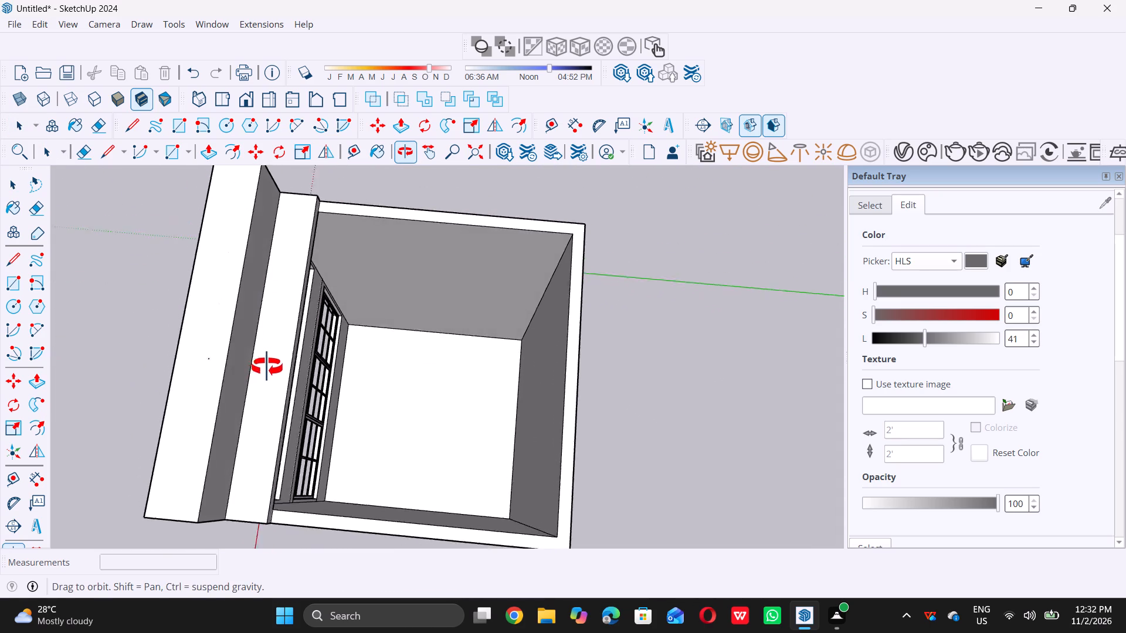
middle_drag(267, 367, 297, 359)
scroll(359, 342, down, 5)
middle_drag(364, 320, 345, 397)
middle_drag(345, 397, 441, 356)
scroll(385, 394, up, 5)
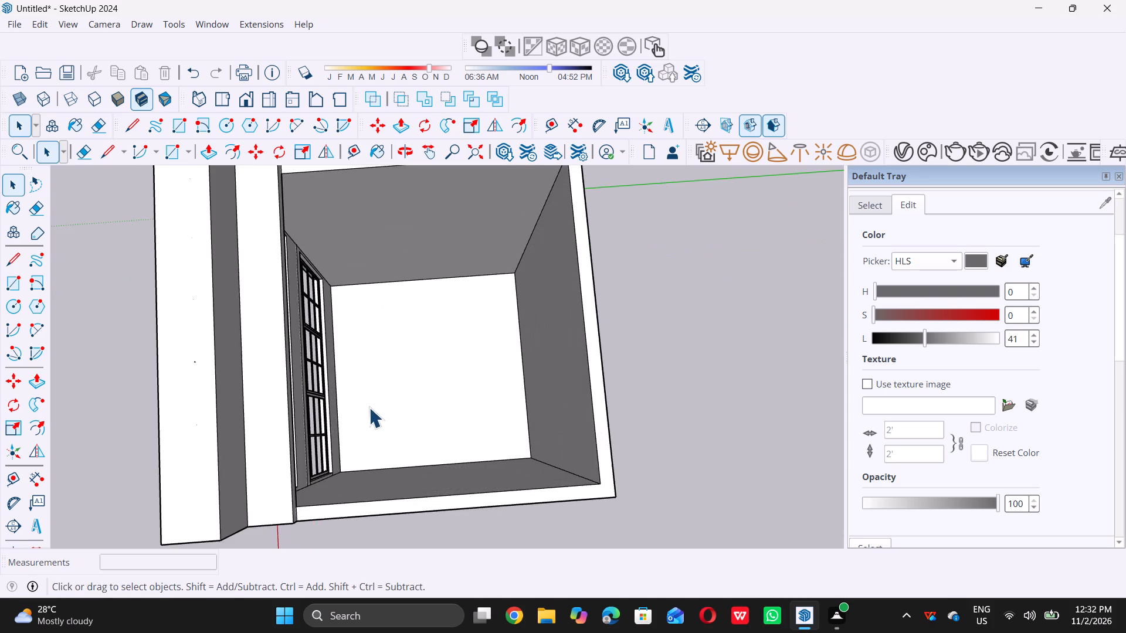
middle_drag(368, 406, 352, 407)
scroll(379, 393, up, 3)
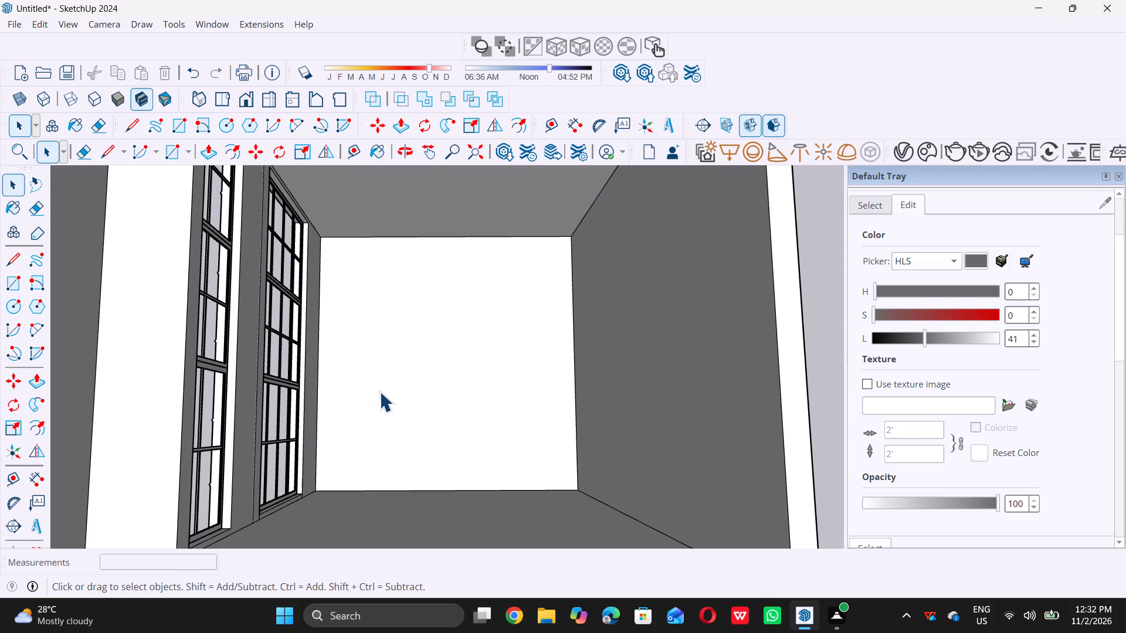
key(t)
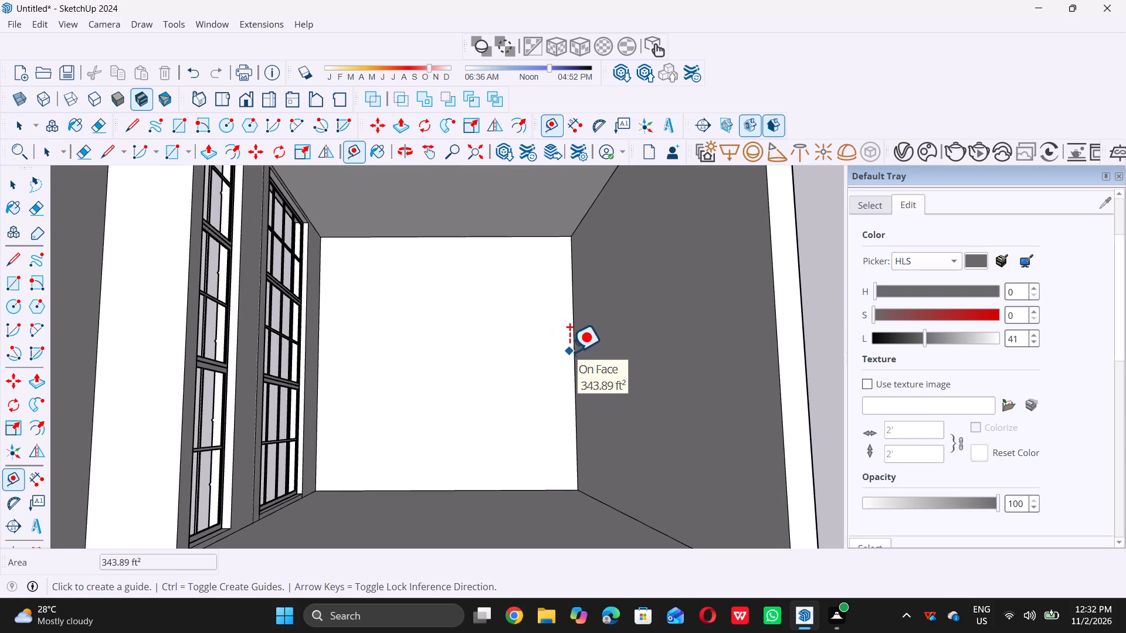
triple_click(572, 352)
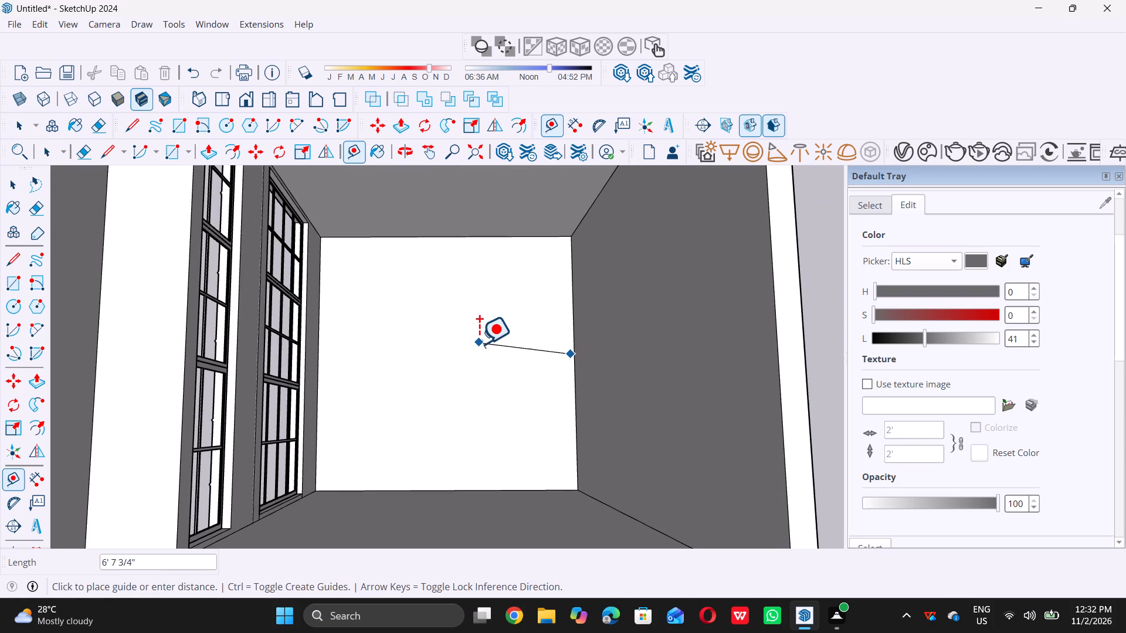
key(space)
Place a guide across the floor about 12' from the rear wall, and a parallel one 9" from it toward the rear wall.
key(t)
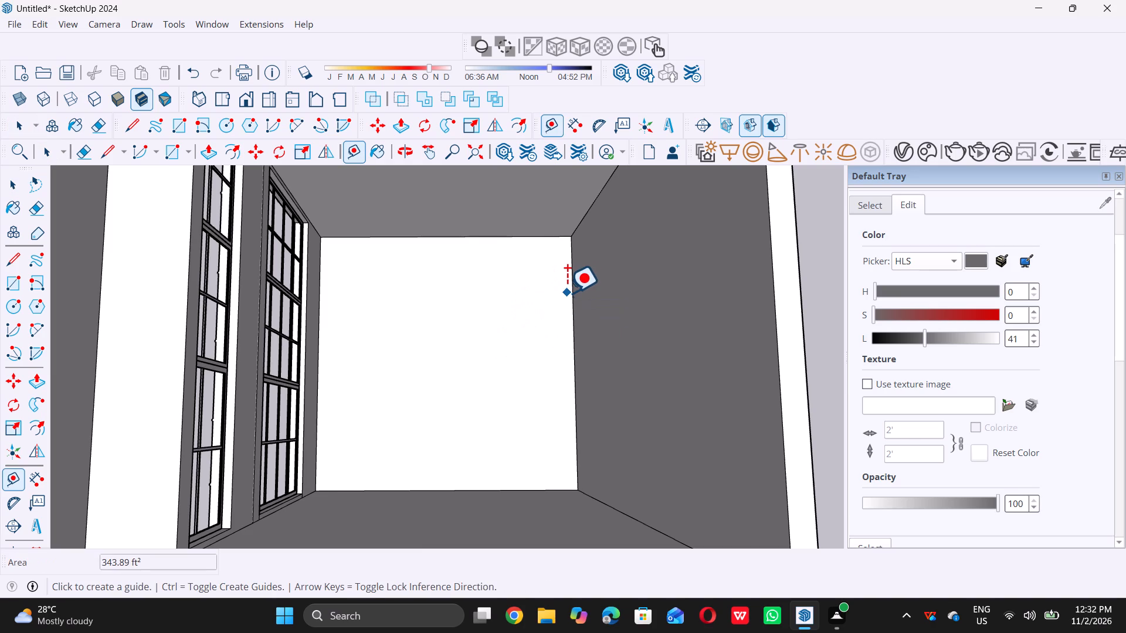
triple_click(571, 295)
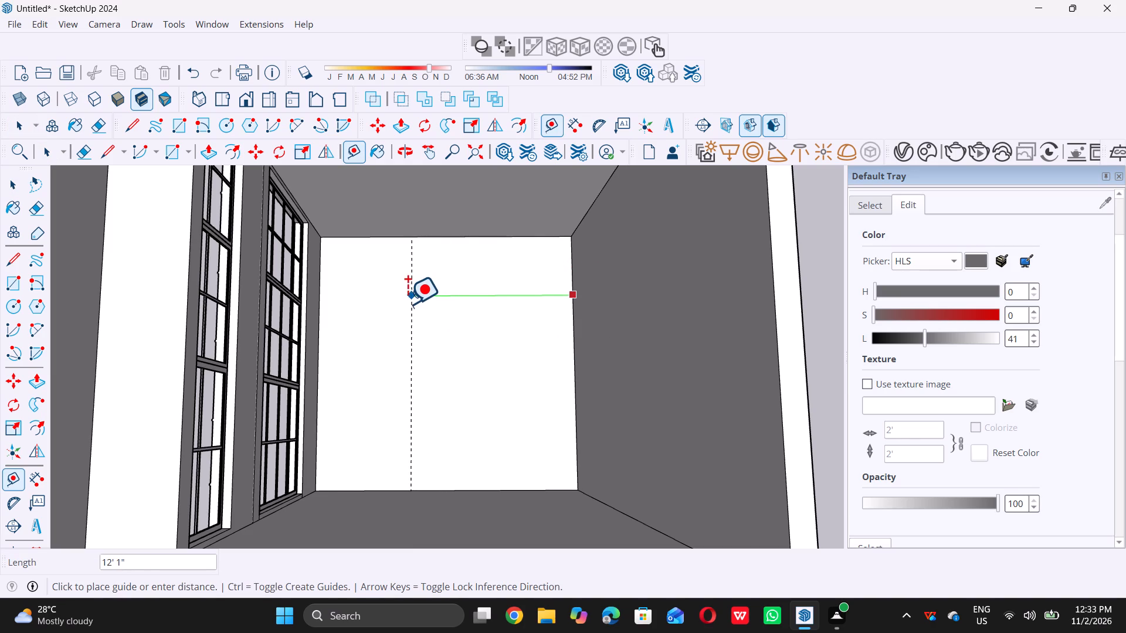
double_click(407, 302)
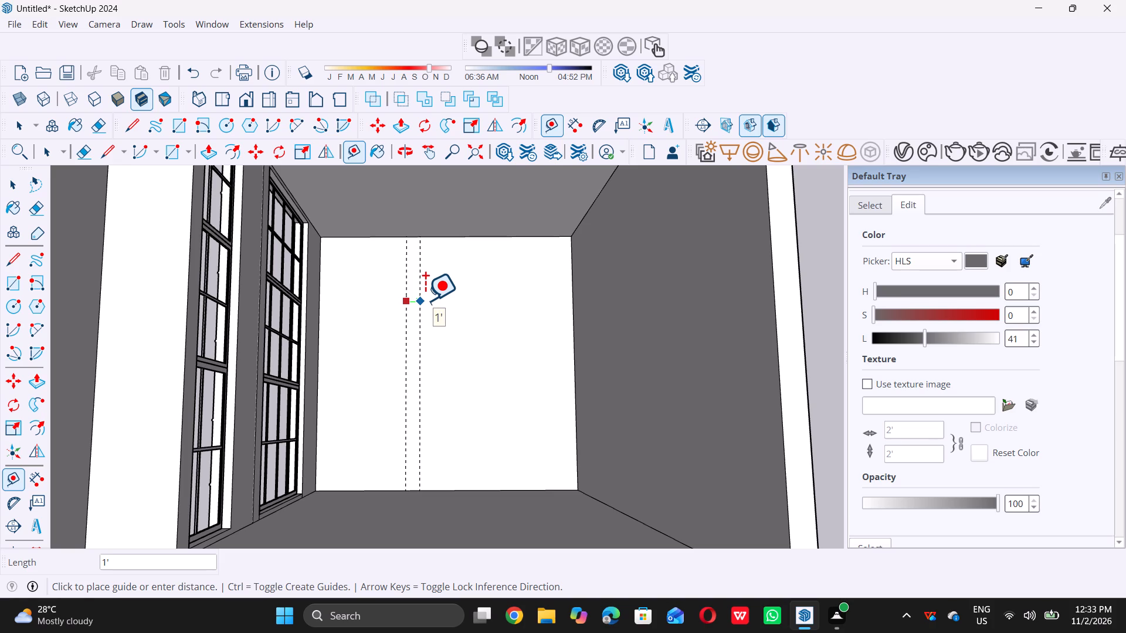
key(9)
key(shift+quotedbl)
key(Return)
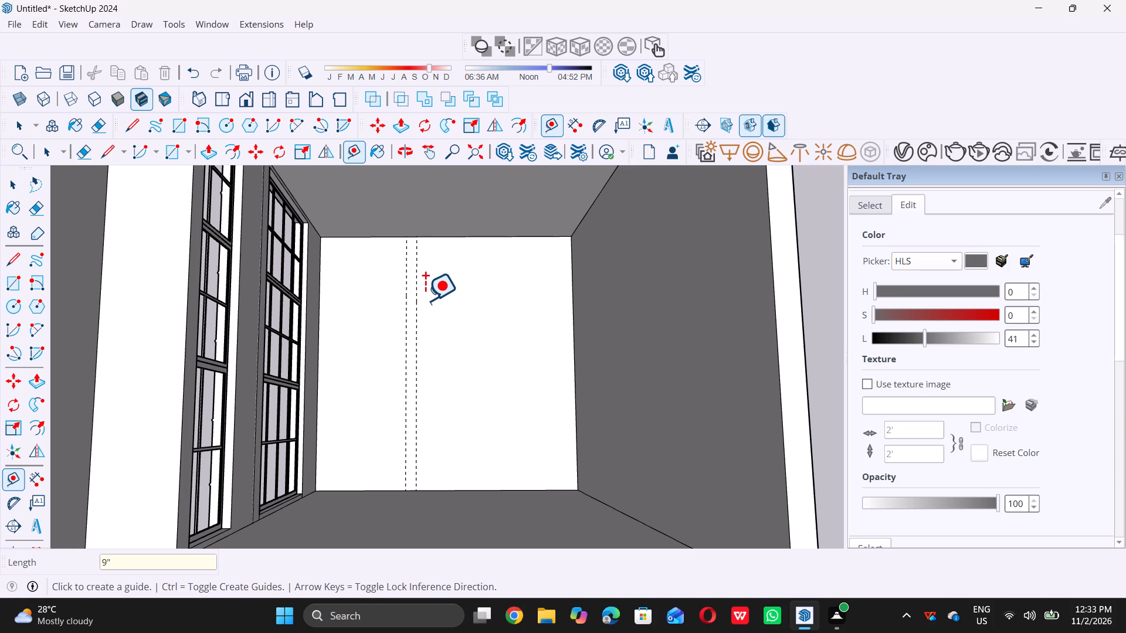
key(space)
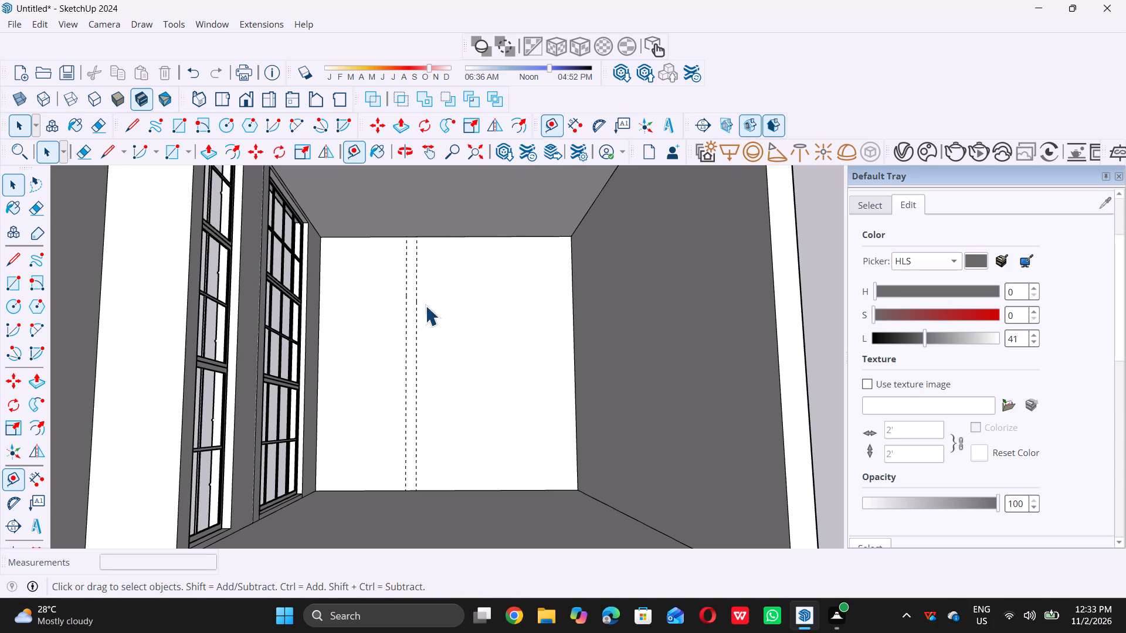
Draw a rectangular strip about 8 11/16" by 18' 6" between the two parallel guides, spanning the floor from side wall to side wall.
key(r)
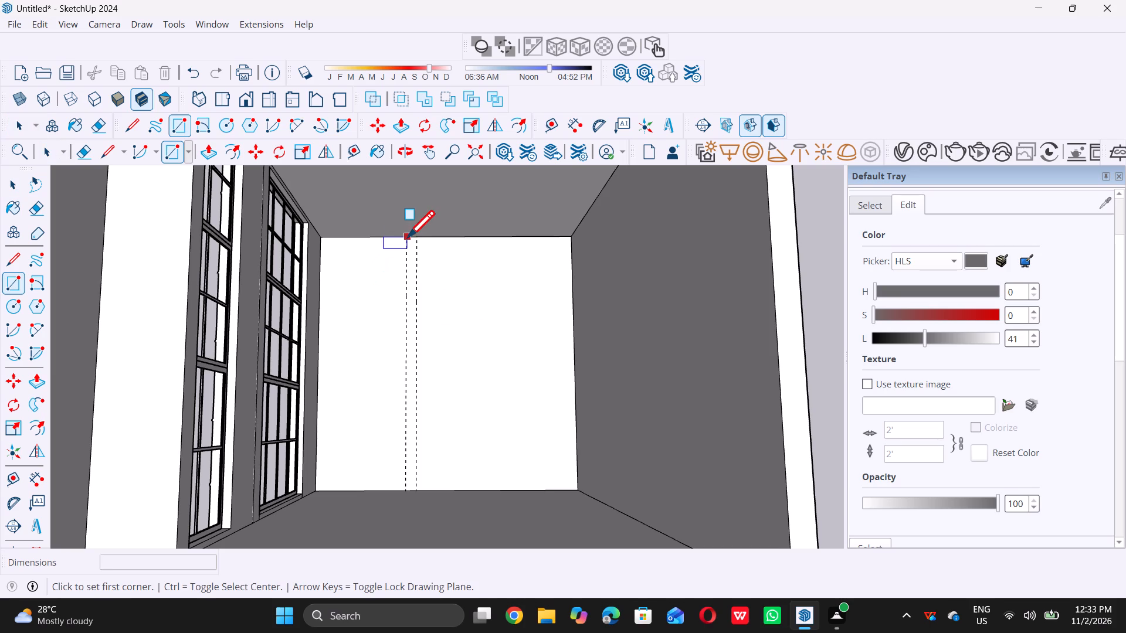
triple_click(408, 236)
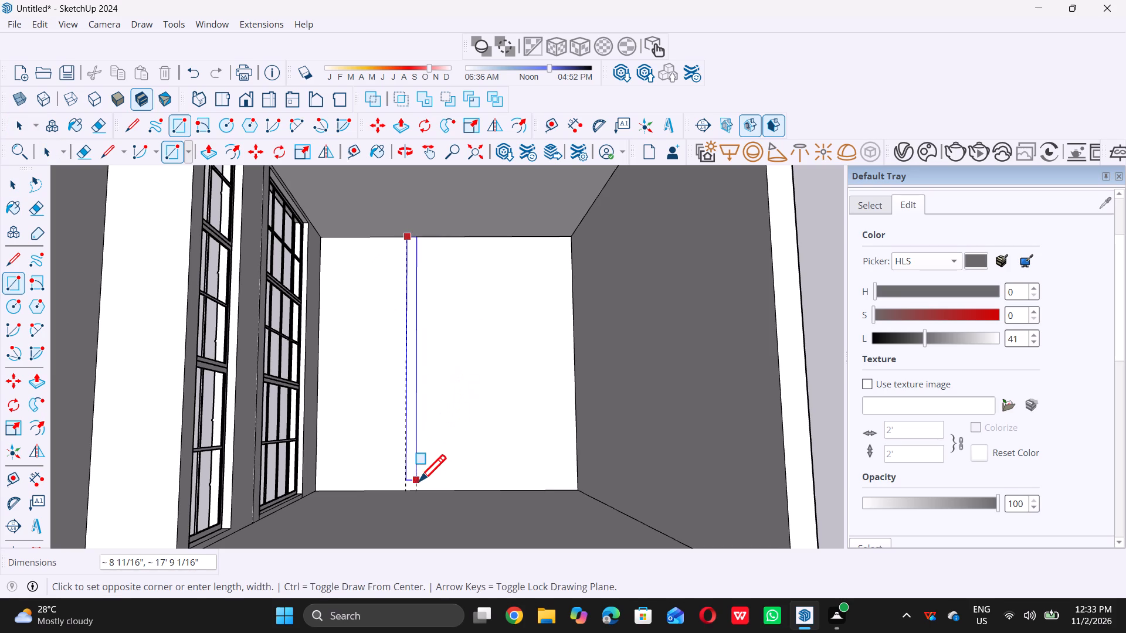
triple_click(418, 488)
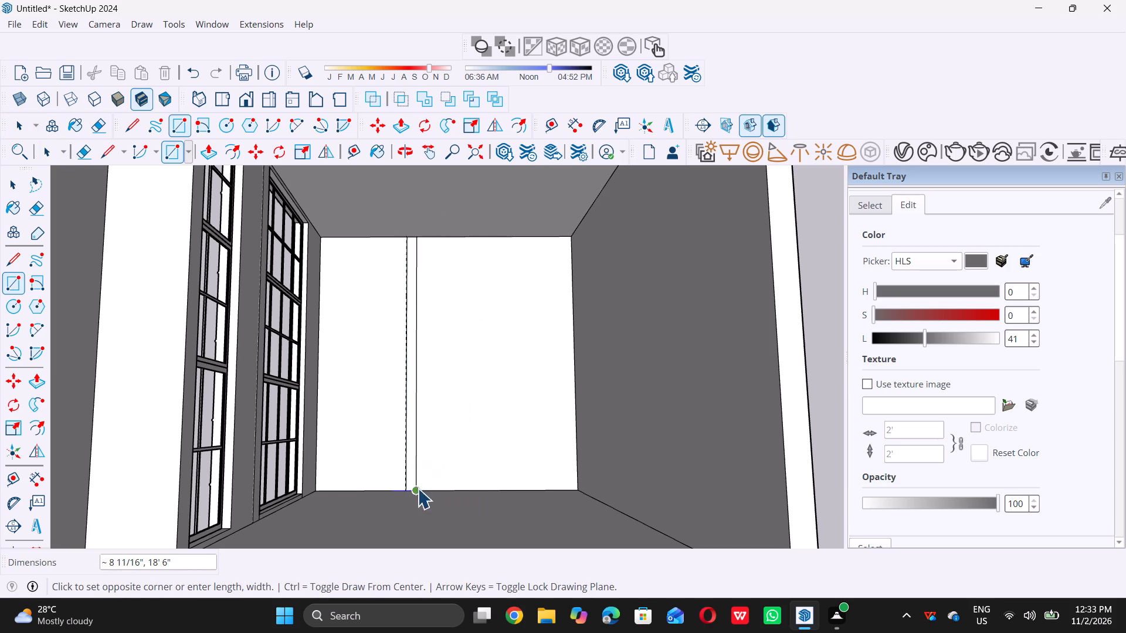
key(space)
scroll(401, 430, up, 10)
scroll(398, 444, down, 6)
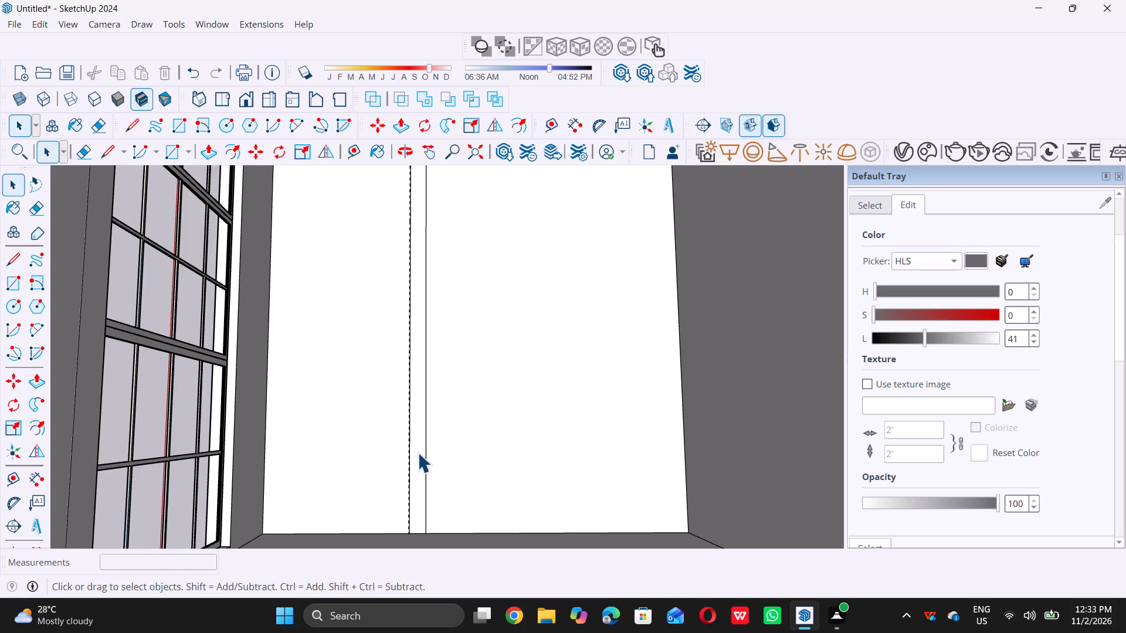
click(418, 452)
scroll(418, 452, down, 12)
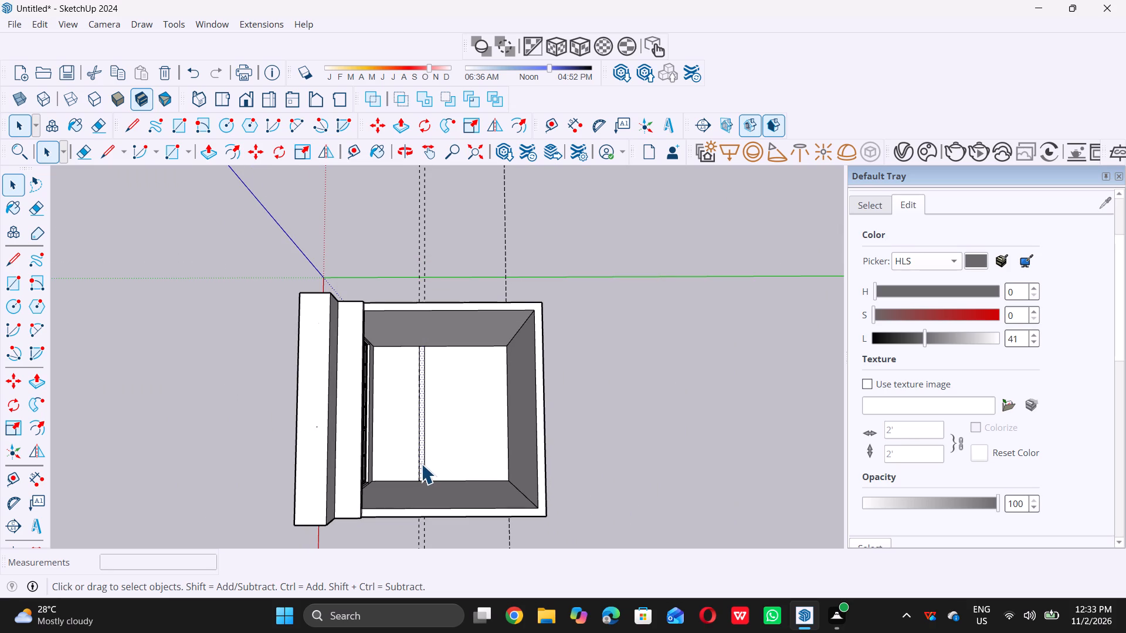
scroll(439, 424, down, 4)
scroll(219, 433, up, 4)
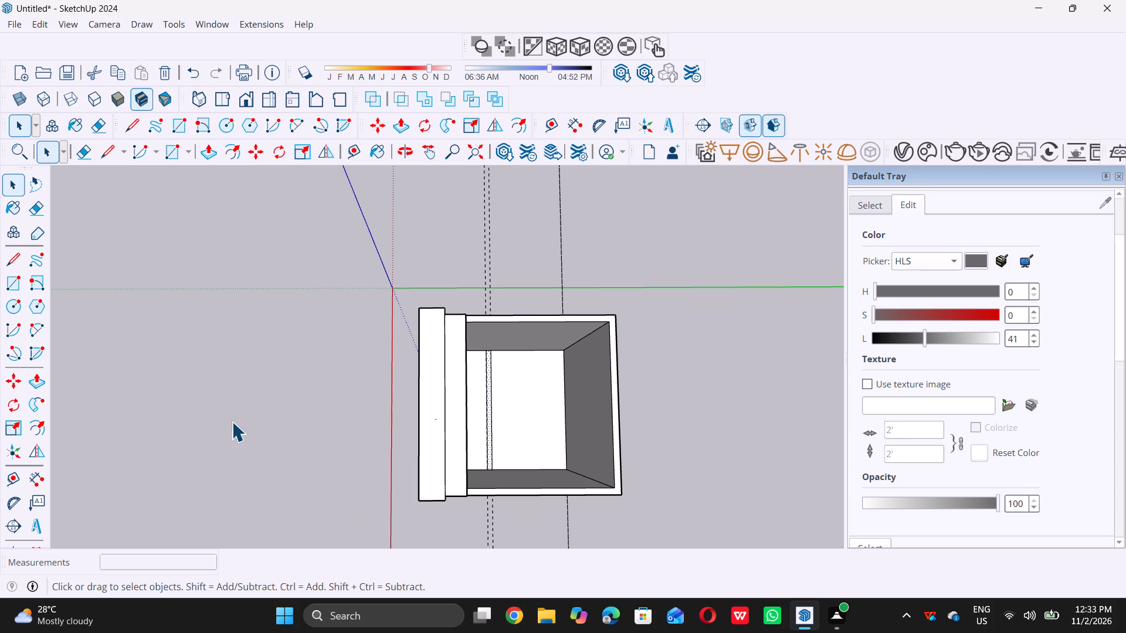
click(231, 421)
Place a guide on the floor 4' in from the far side wall, crossing the strip.
scroll(455, 389, up, 15)
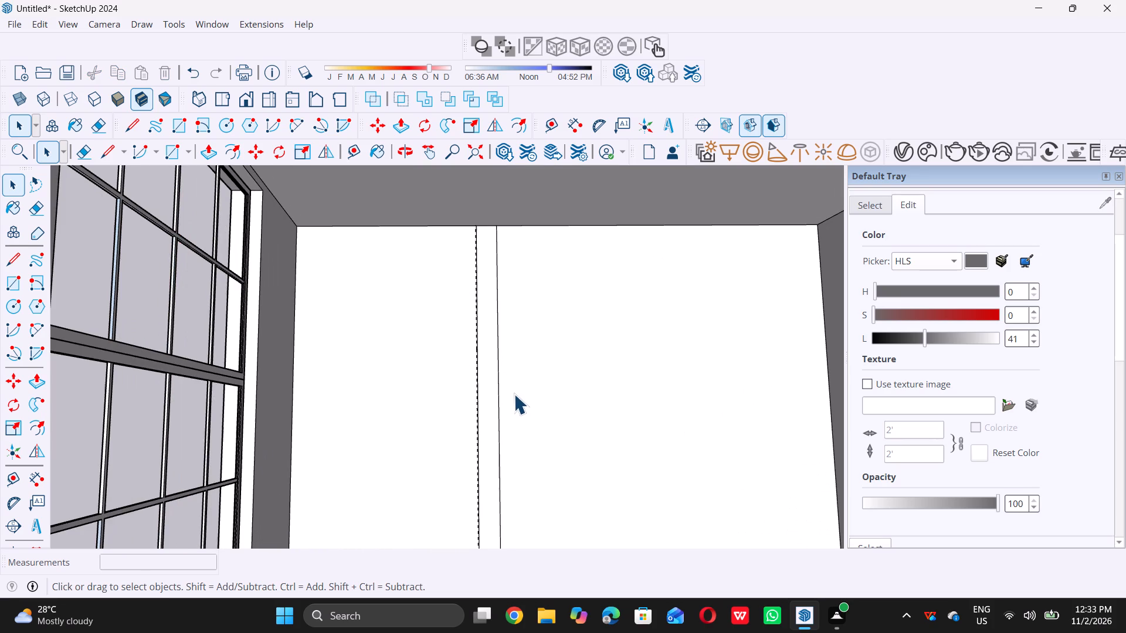
key(l)
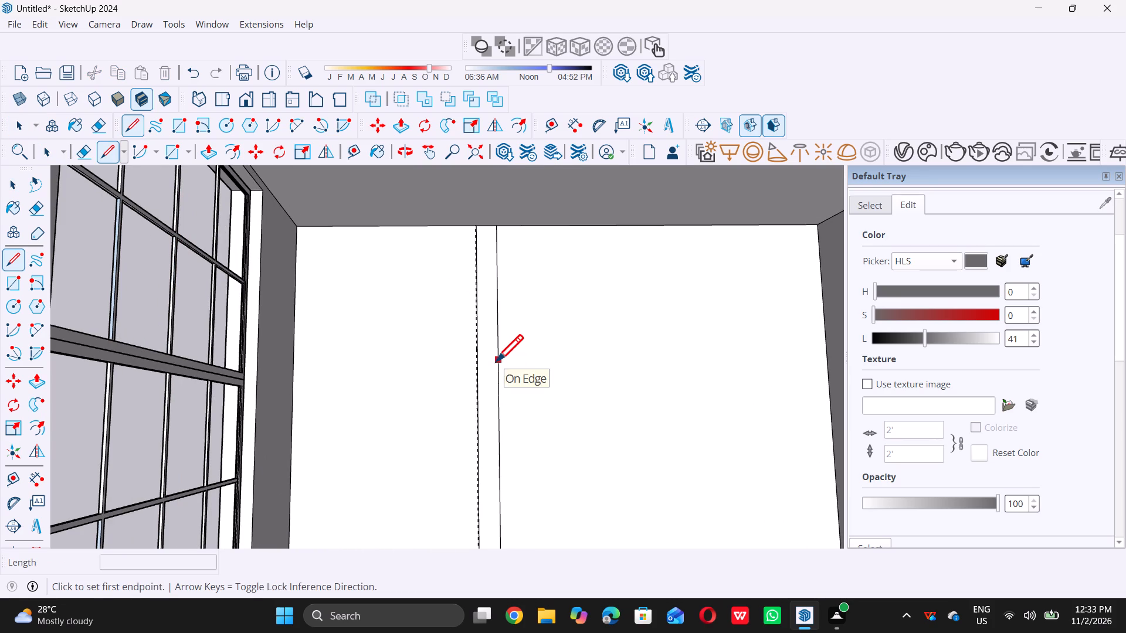
key(space)
text(t)
scroll(544, 261, down, 5)
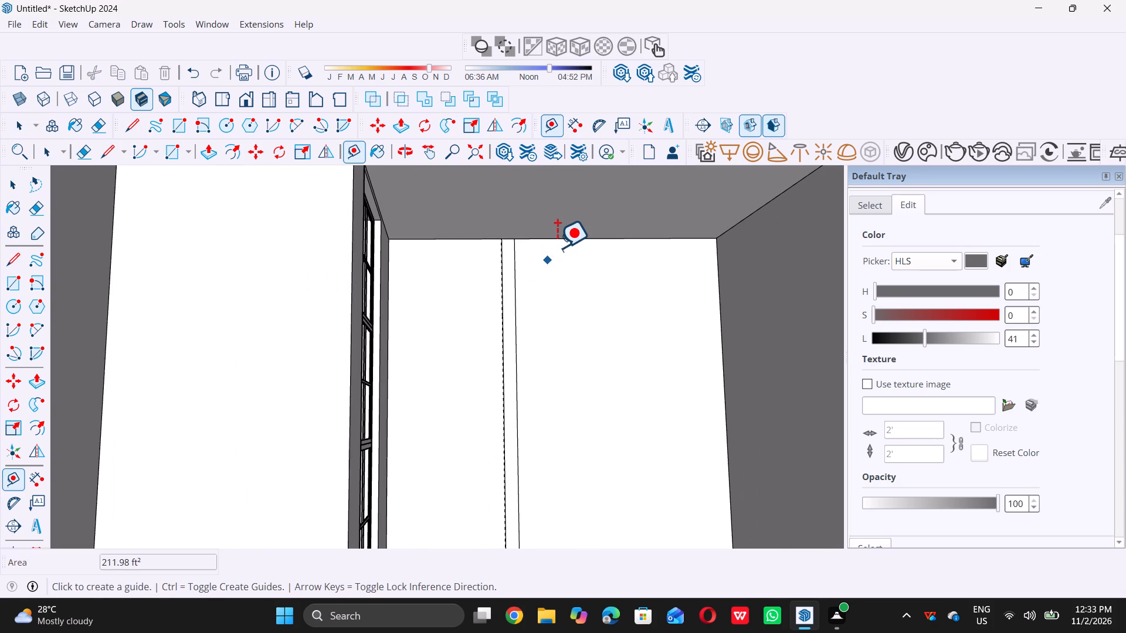
click(562, 241)
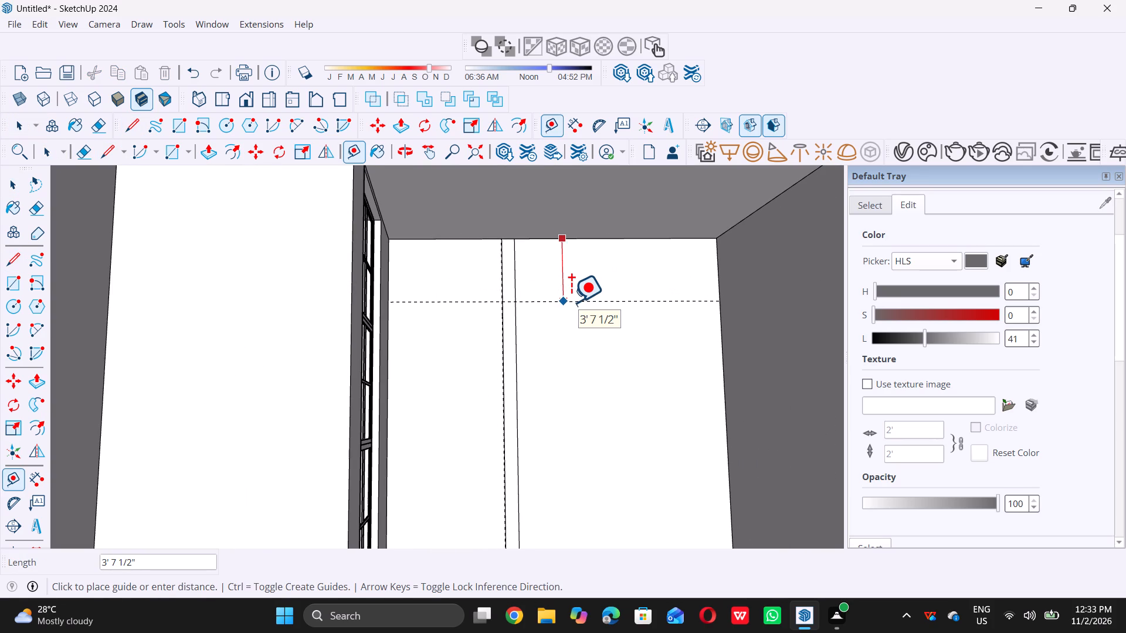
text(4')
key(Return)
Place a guide on the floor 4' in from the opposite side wall, crossing the strip.
scroll(568, 283, down, 8)
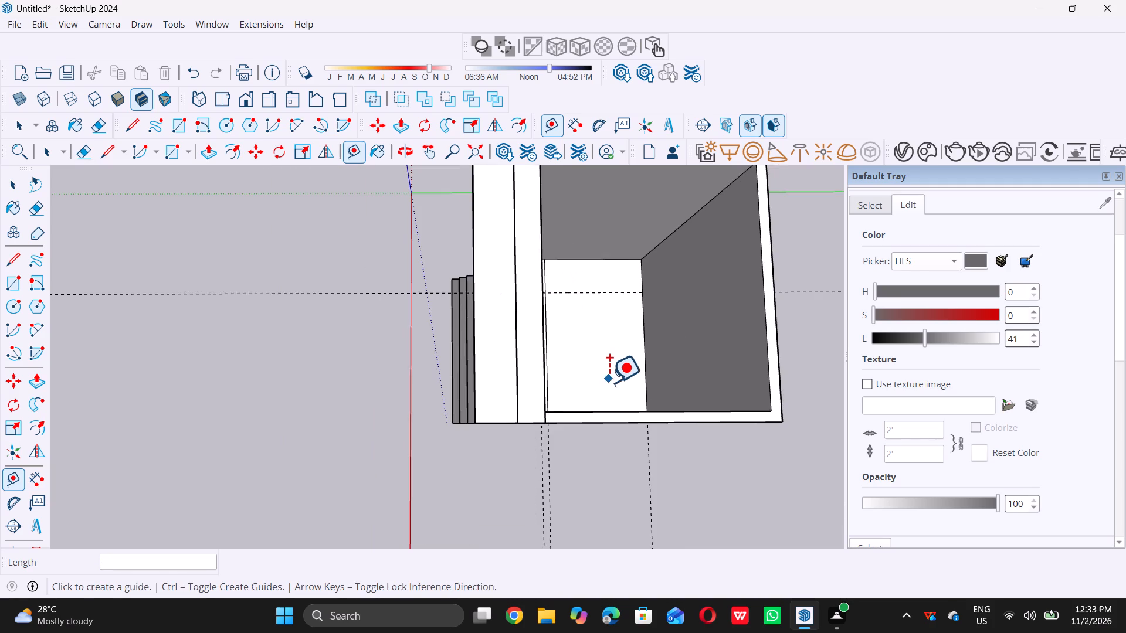
scroll(609, 382, up, 8)
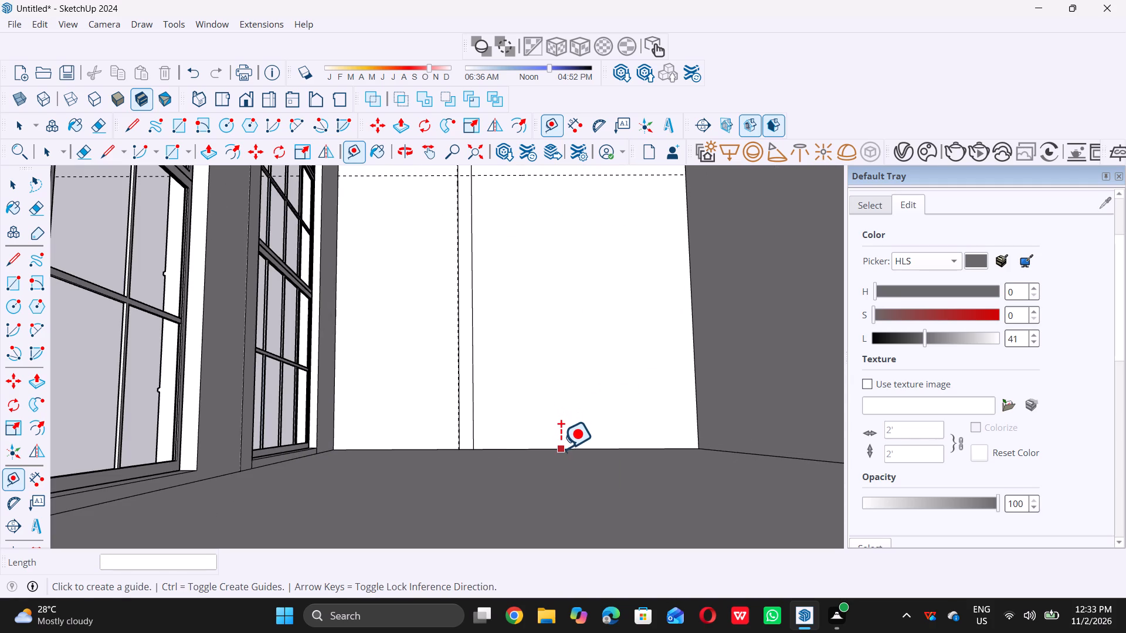
double_click(561, 448)
triple_click(571, 448)
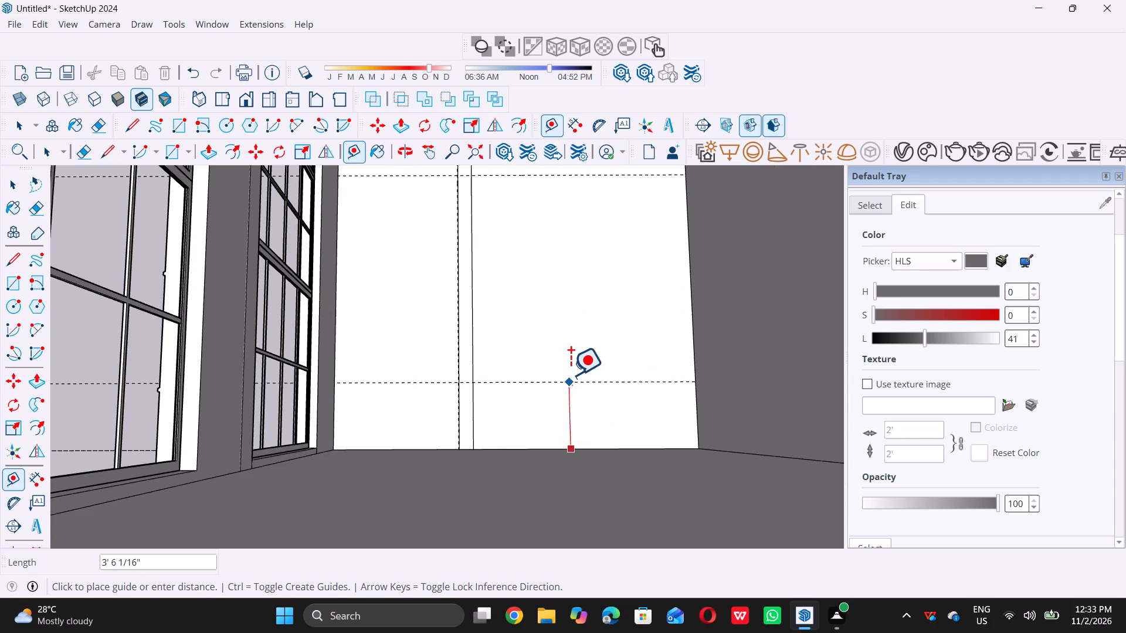
key(4)
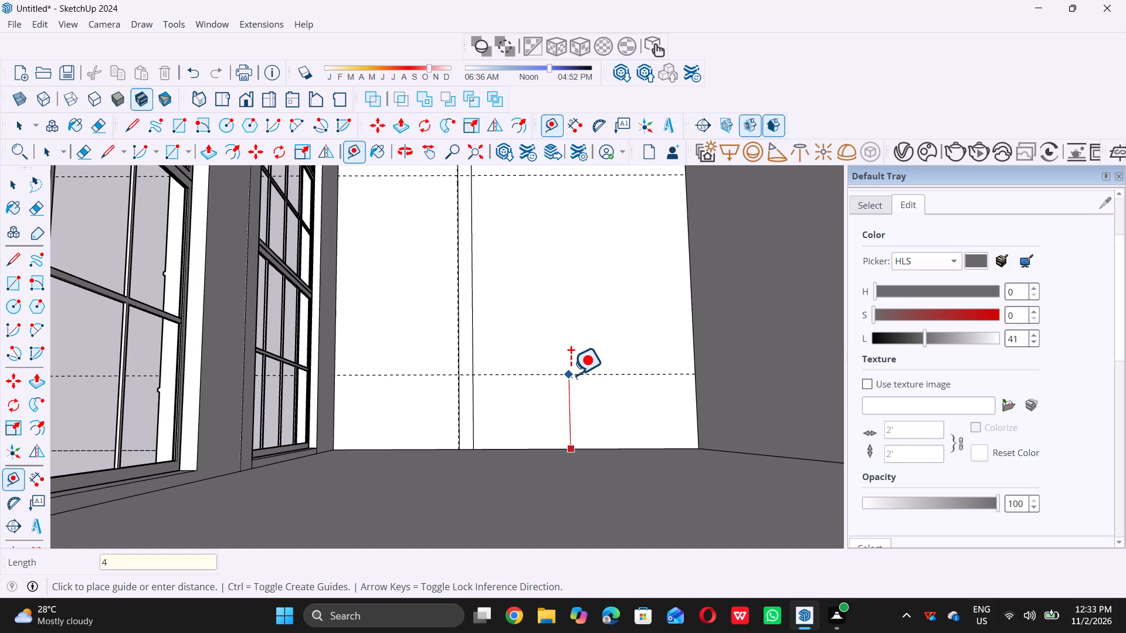
key(apostrophe)
key(Return)
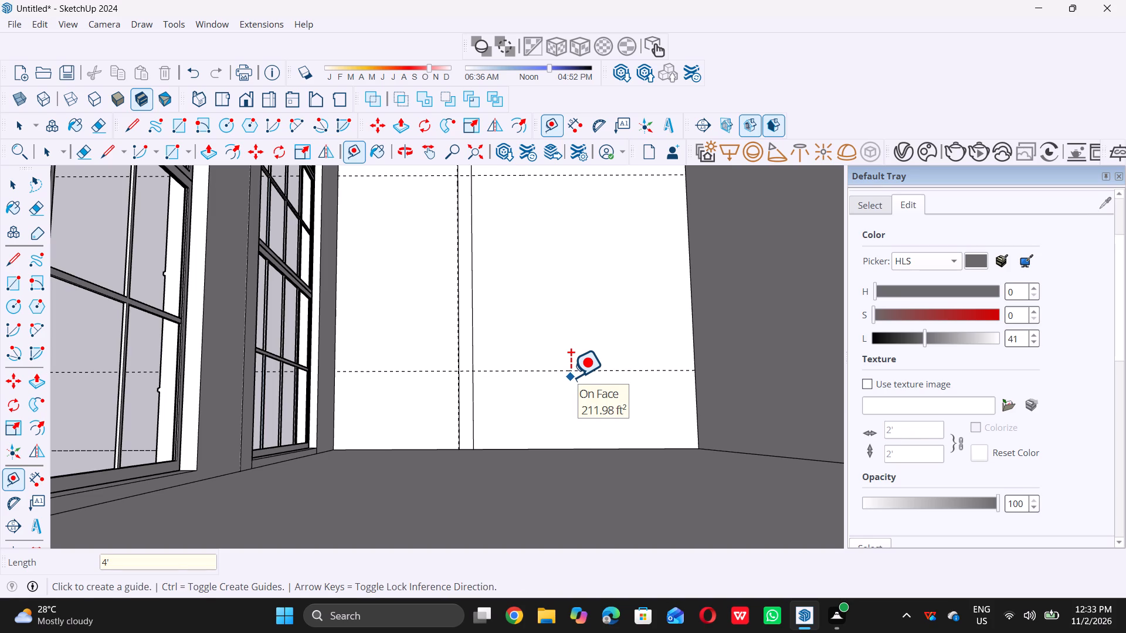
scroll(564, 392, down, 1)
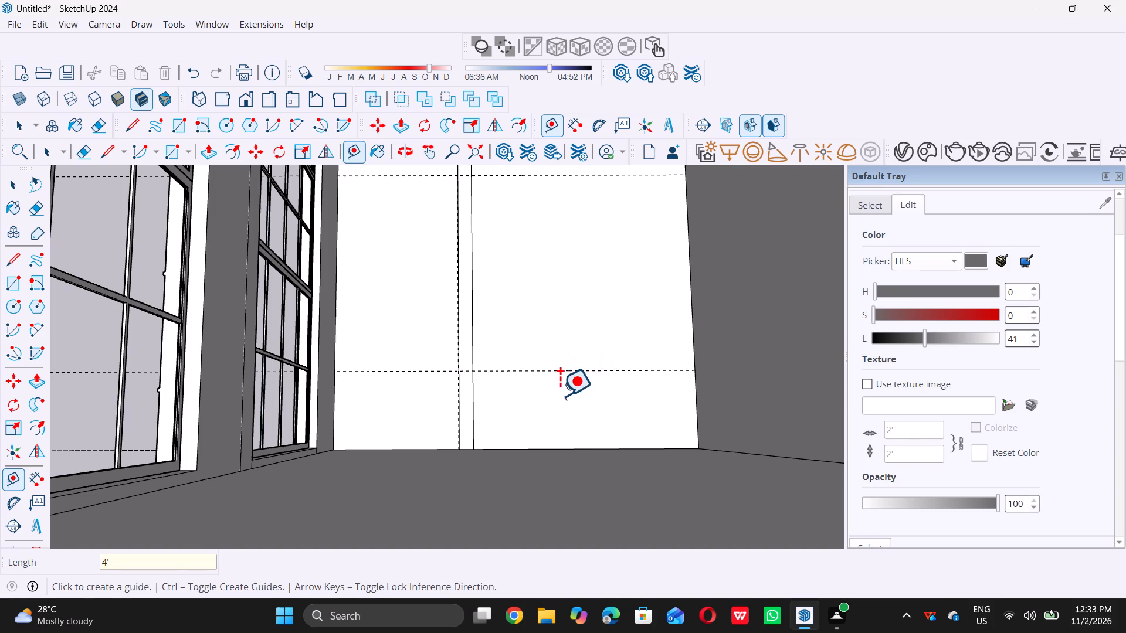
scroll(560, 396, down, 3)
key(space)
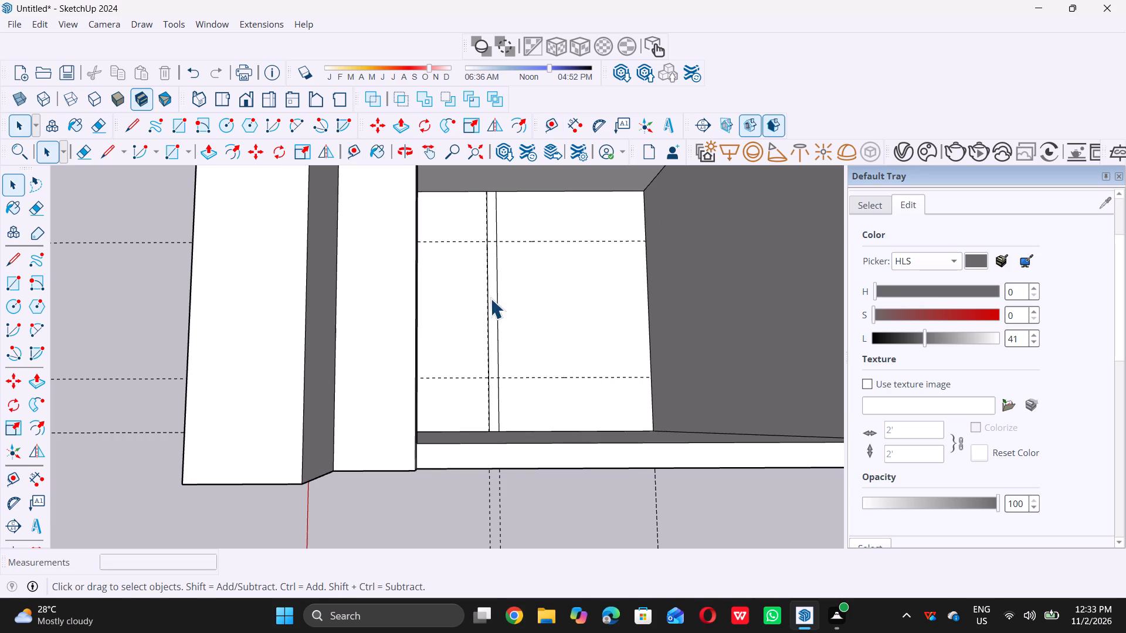
Examine the floor strip and the guides crossing it from above, selecting the strip to check its extent.
scroll(490, 298, up, 1)
scroll(487, 308, down, 5)
middle_drag(501, 356, 288, 289)
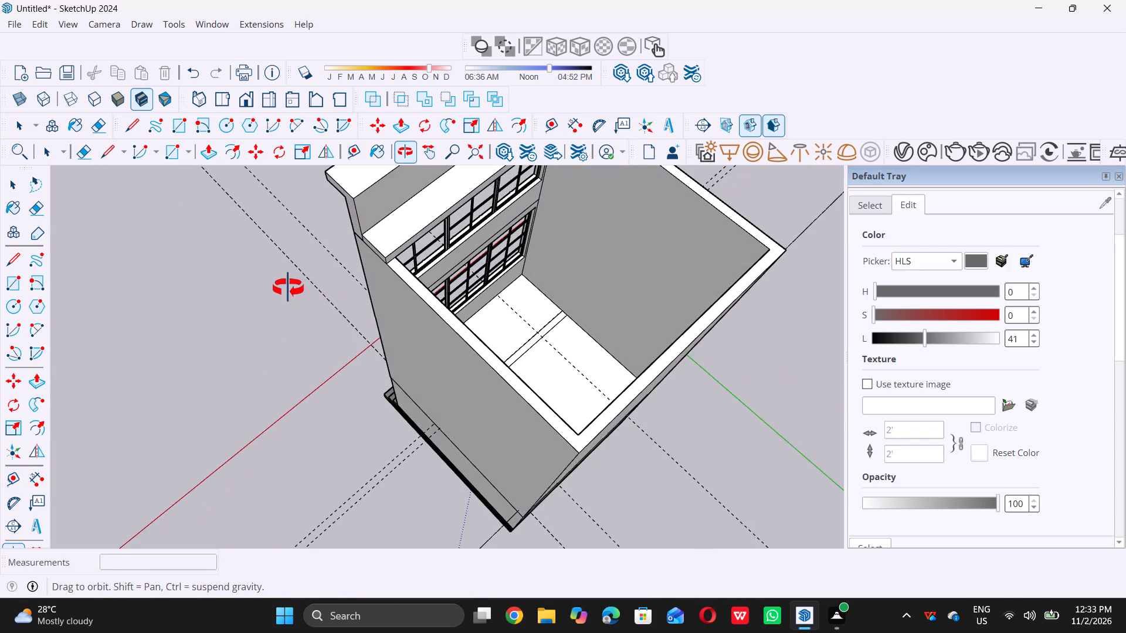
middle_click(288, 289)
middle_drag(550, 296, 524, 272)
scroll(534, 279, up, 5)
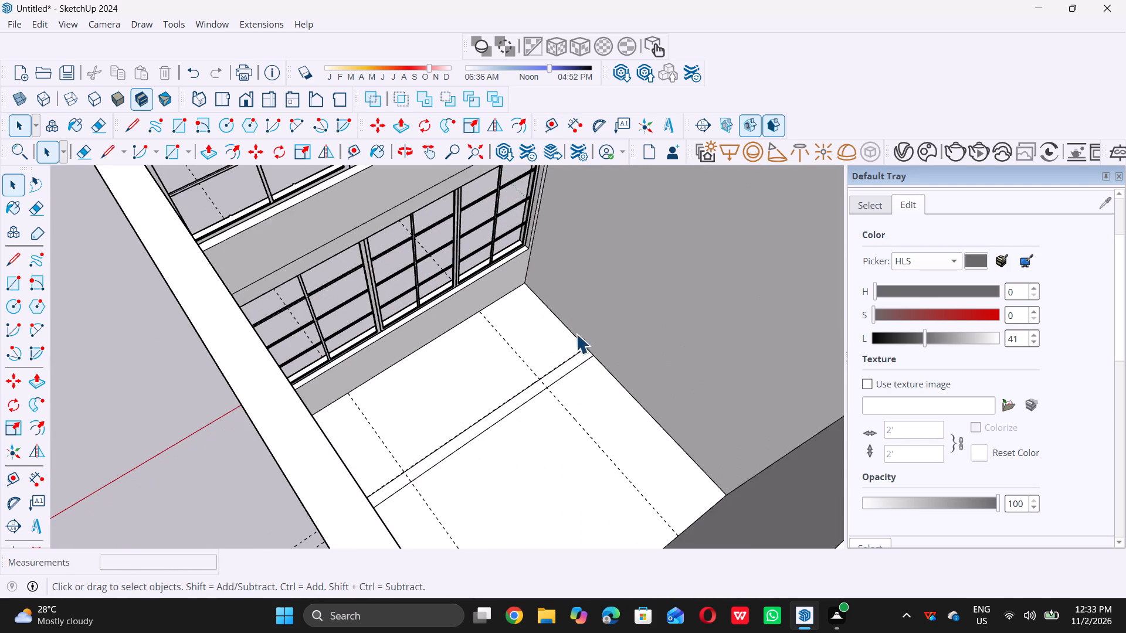
scroll(564, 354, up, 2)
double_click(560, 373)
scroll(560, 374, down, 2)
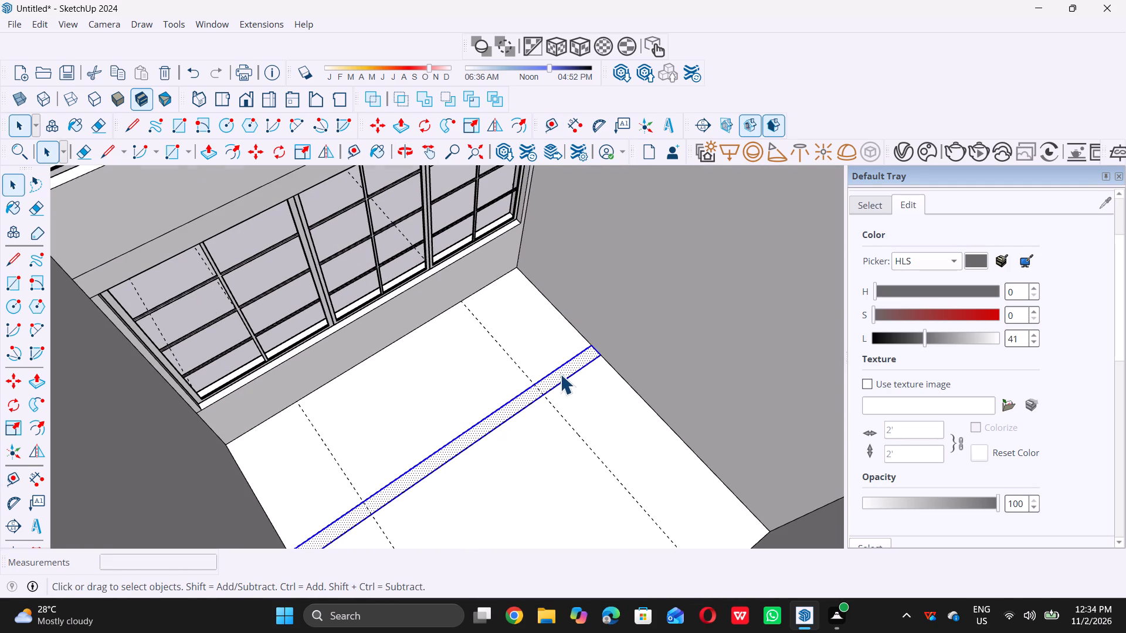
scroll(560, 374, down, 2)
double_click(167, 472)
scroll(555, 391, up, 3)
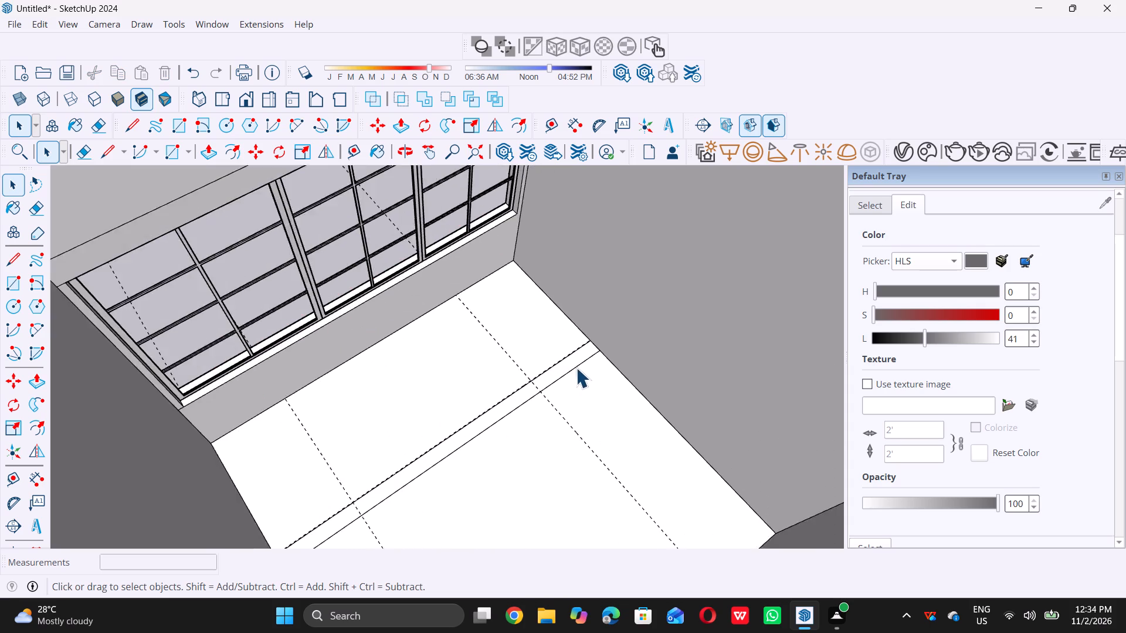
scroll(576, 367, up, 4)
click(566, 366)
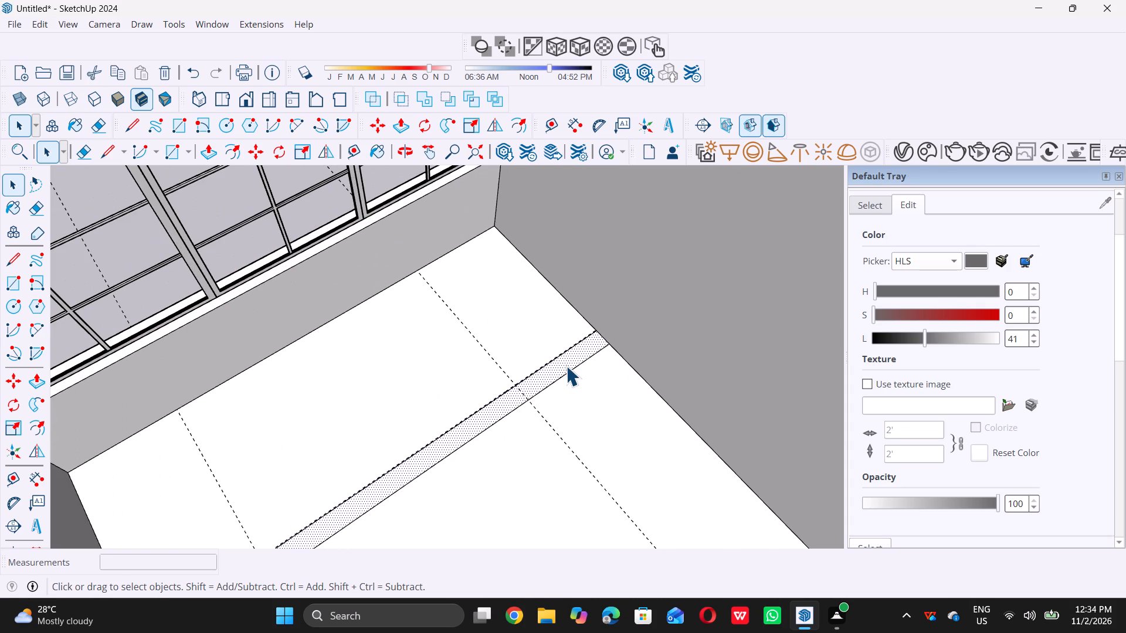
scroll(566, 366, down, 4)
scroll(437, 384, down, 5)
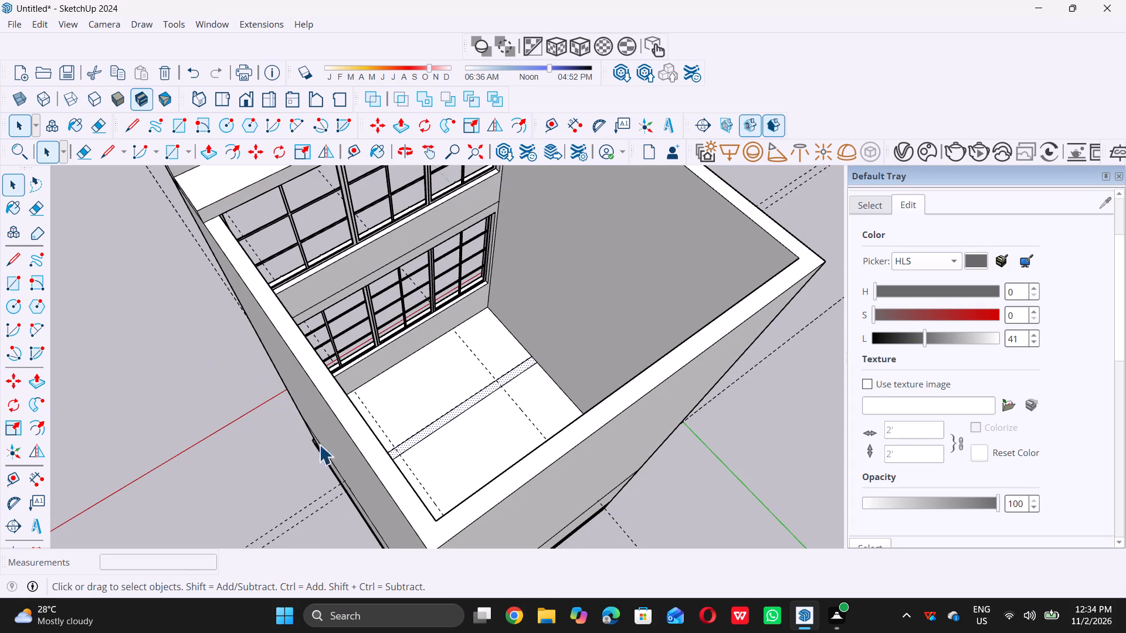
click(52, 488)
click(193, 451)
Draw a line about 8 11/16" long across the strip where the nearer 4' side guide crosses it.
scroll(422, 440, up, 7)
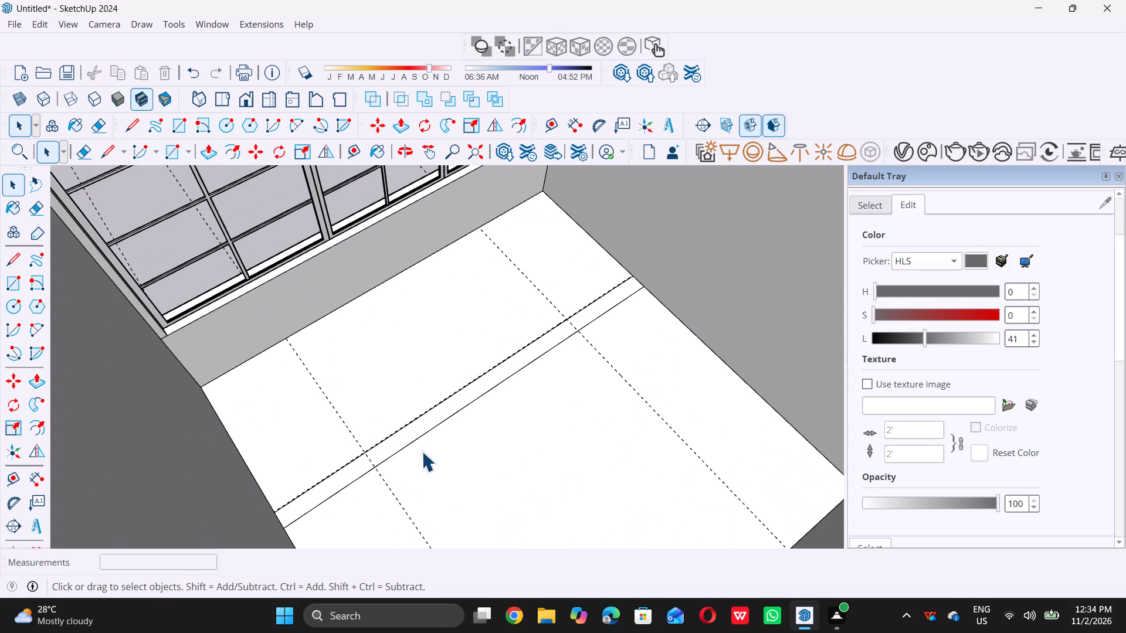
scroll(393, 475, up, 3)
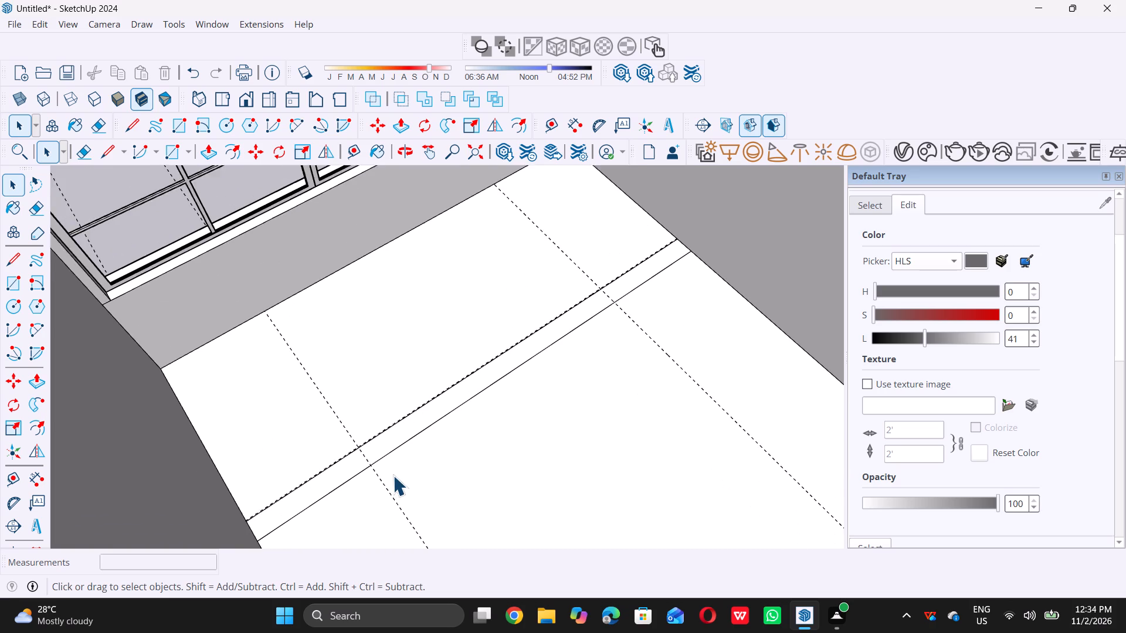
key(l)
scroll(371, 475, up, 5)
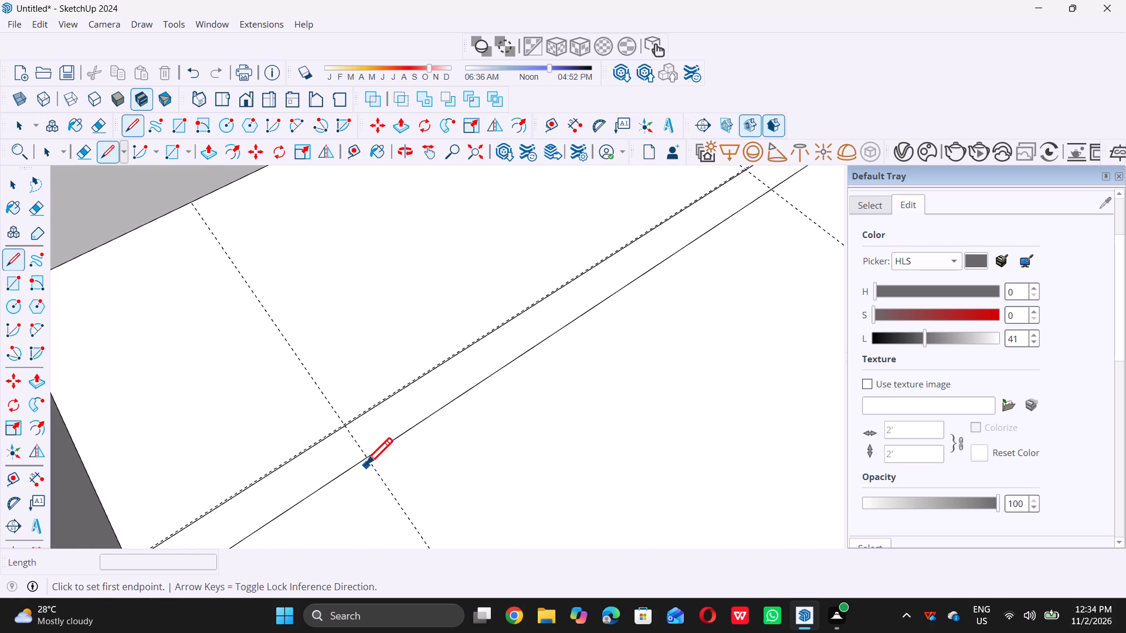
click(368, 461)
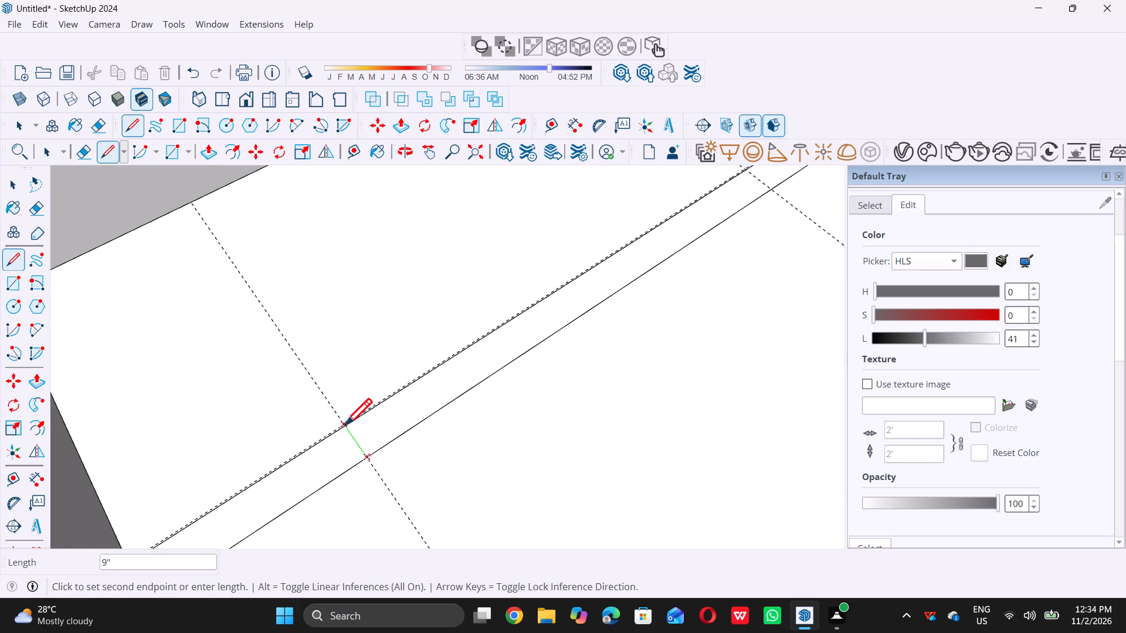
scroll(347, 426, up, 12)
triple_click(345, 427)
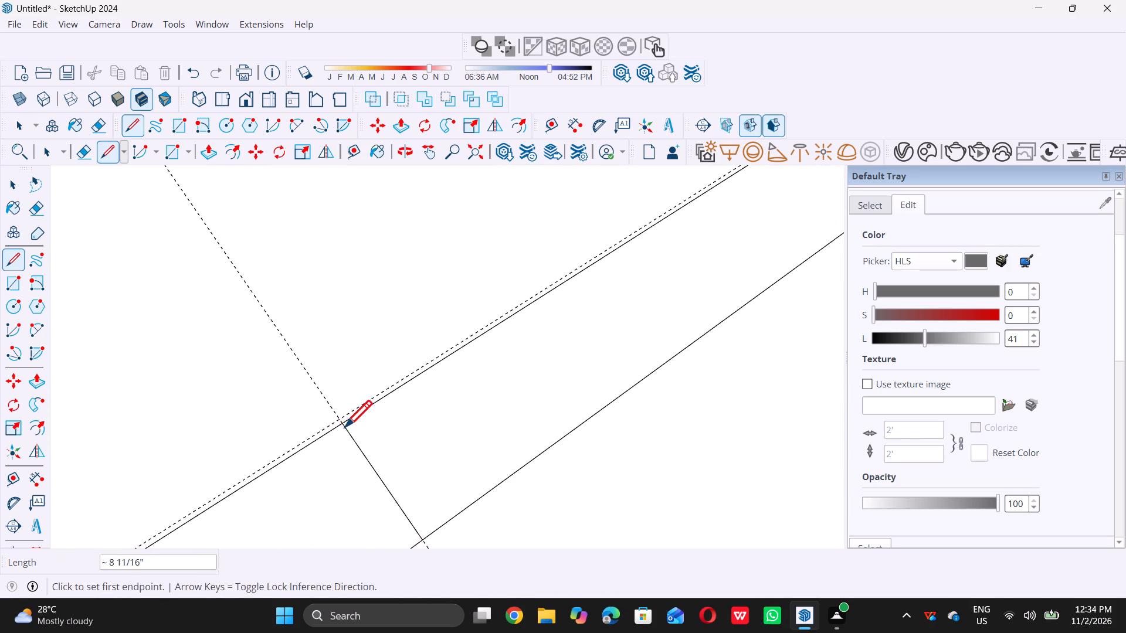
Draw a line about 8 11/16" long across the strip where the other 4' side guide crosses it.
scroll(337, 435, down, 14)
scroll(452, 475, down, 4)
key(space)
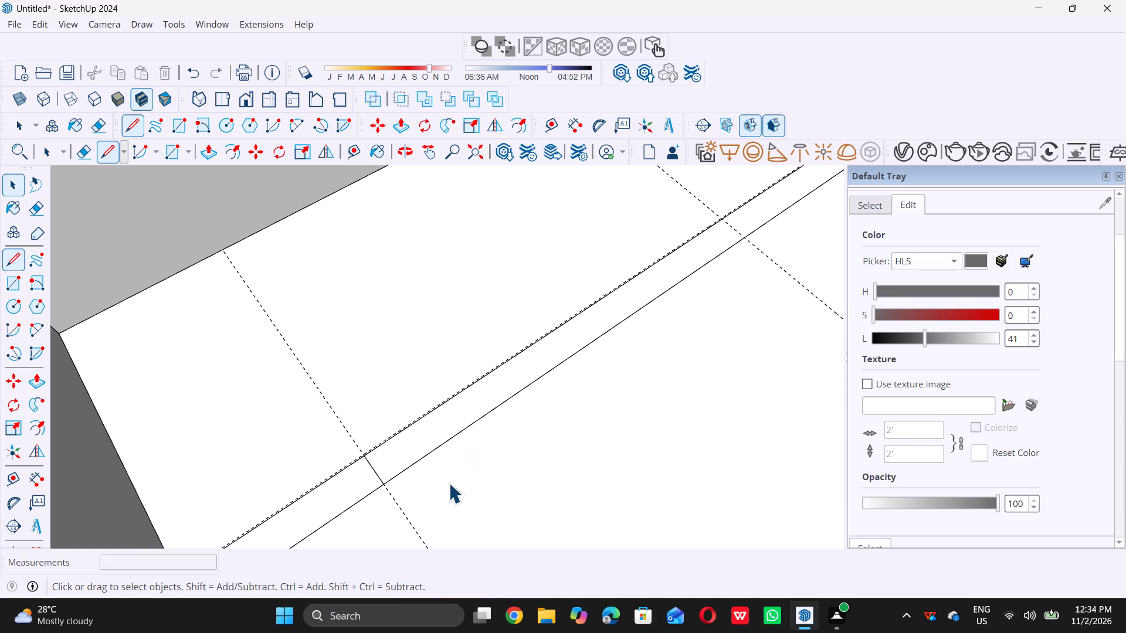
text(l)
scroll(443, 485, down, 6)
scroll(601, 343, up, 6)
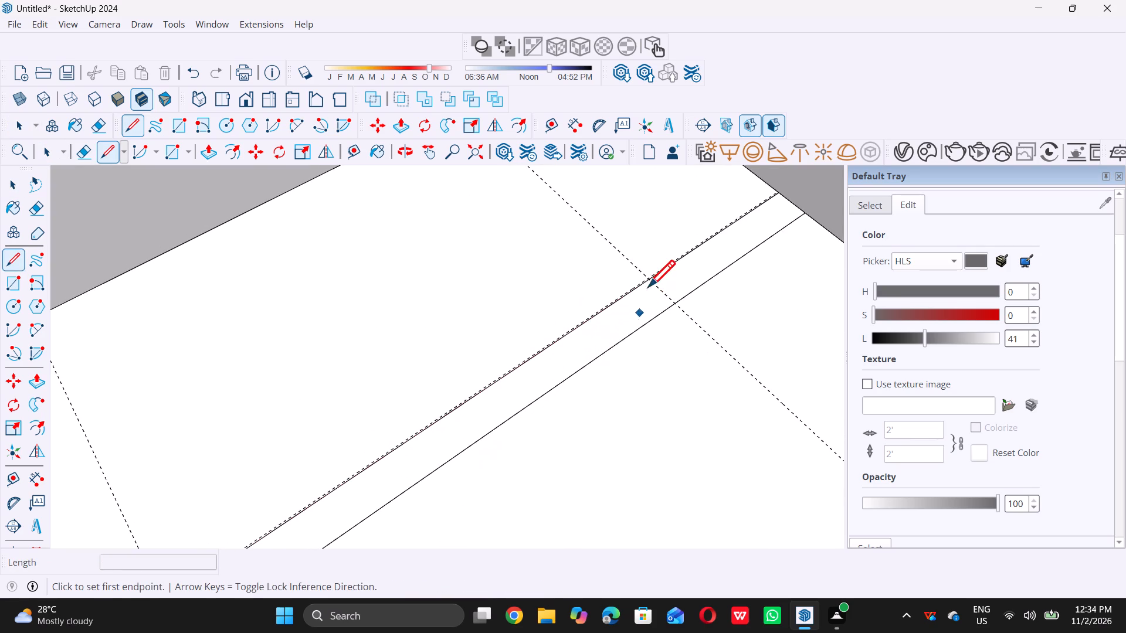
scroll(649, 286, up, 16)
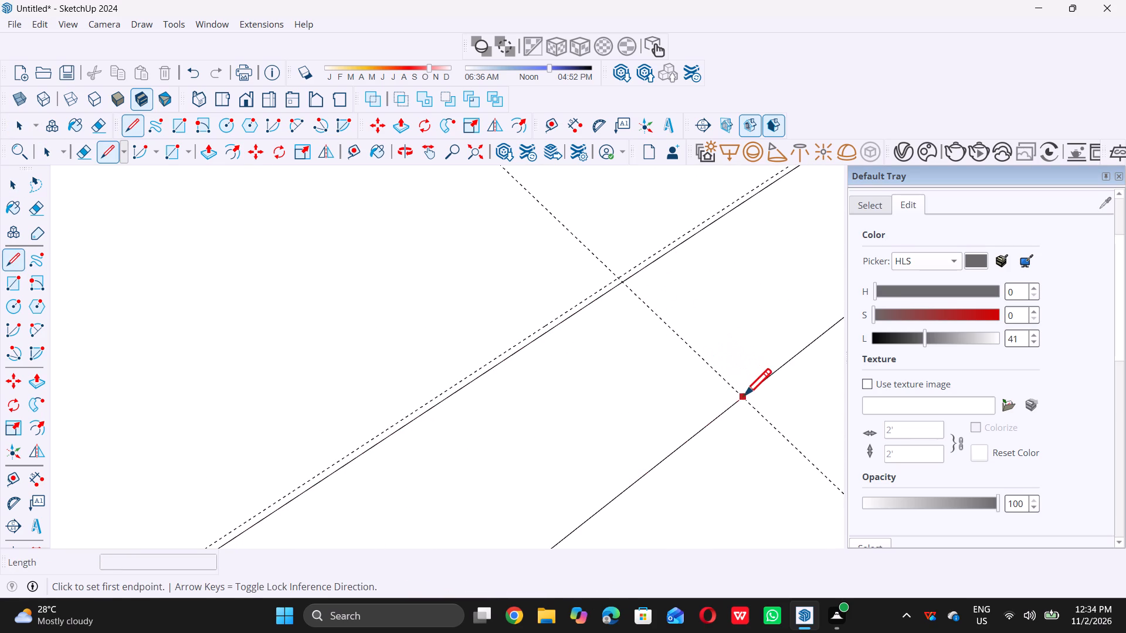
double_click(744, 396)
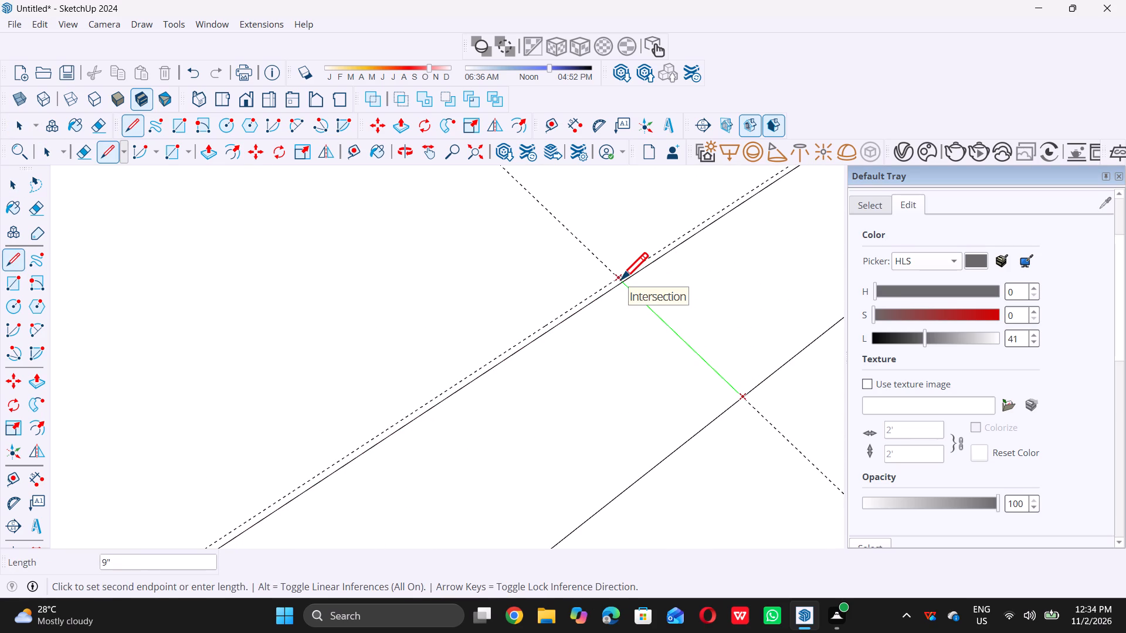
double_click(628, 282)
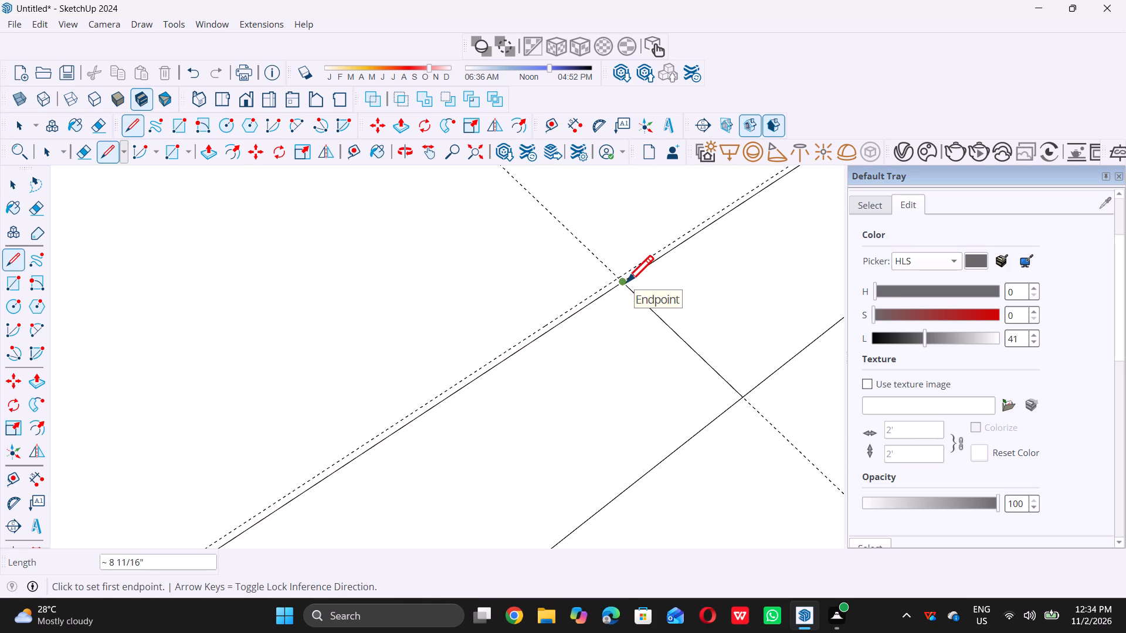
key(space)
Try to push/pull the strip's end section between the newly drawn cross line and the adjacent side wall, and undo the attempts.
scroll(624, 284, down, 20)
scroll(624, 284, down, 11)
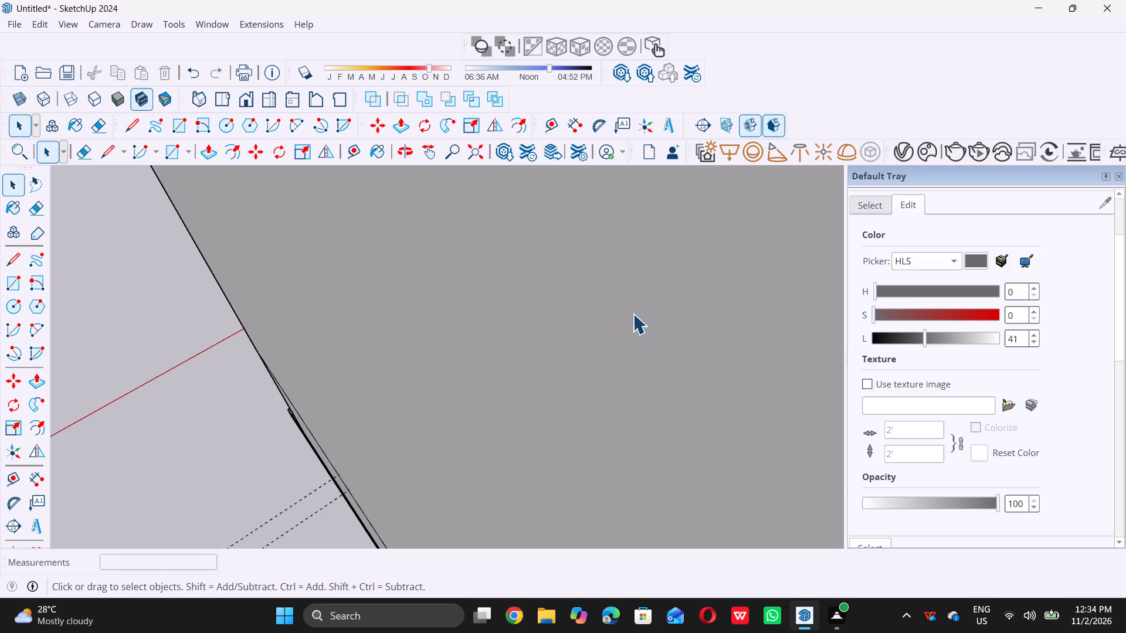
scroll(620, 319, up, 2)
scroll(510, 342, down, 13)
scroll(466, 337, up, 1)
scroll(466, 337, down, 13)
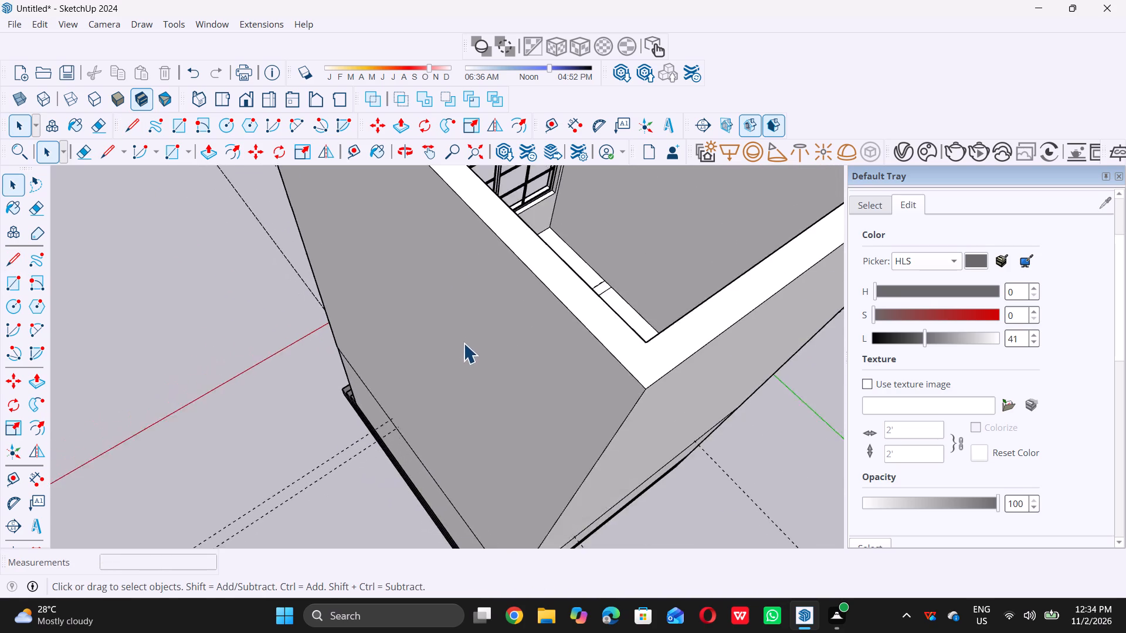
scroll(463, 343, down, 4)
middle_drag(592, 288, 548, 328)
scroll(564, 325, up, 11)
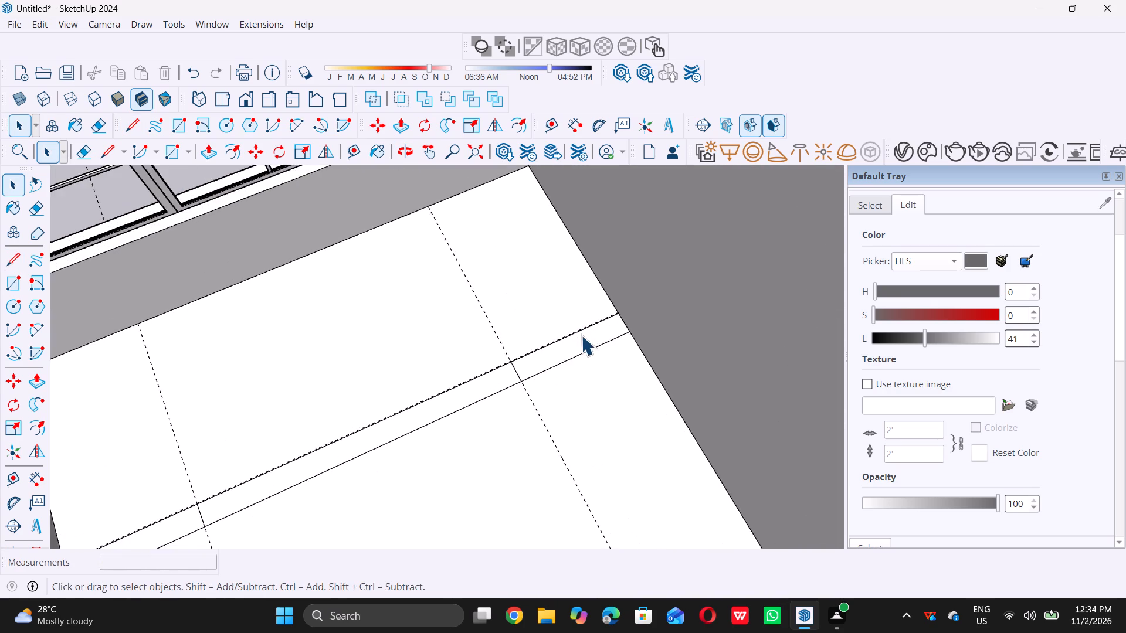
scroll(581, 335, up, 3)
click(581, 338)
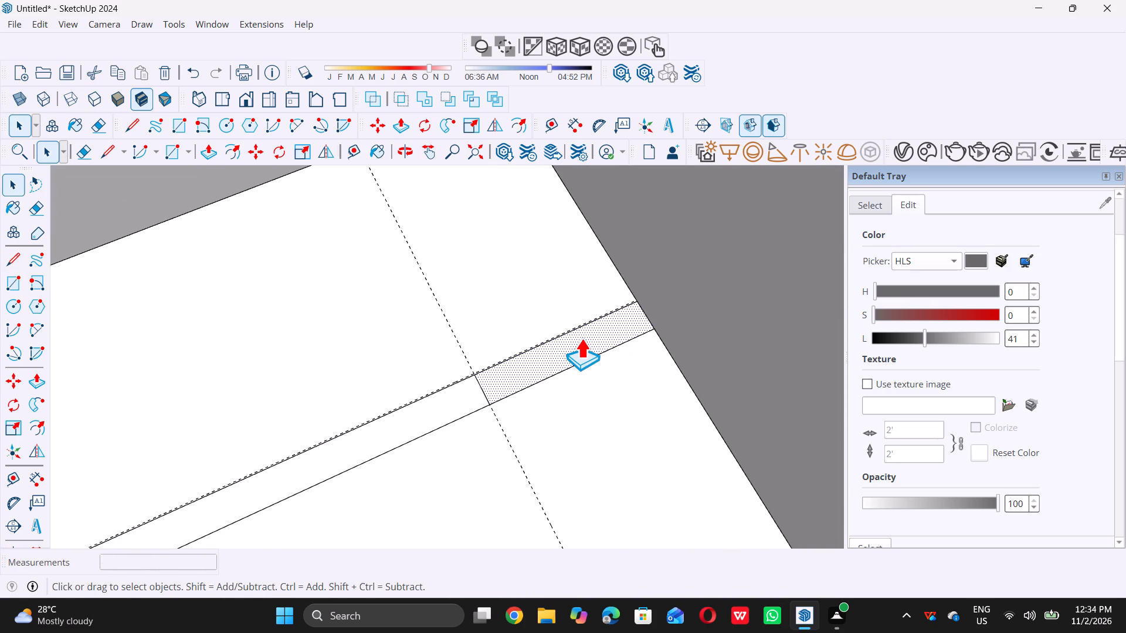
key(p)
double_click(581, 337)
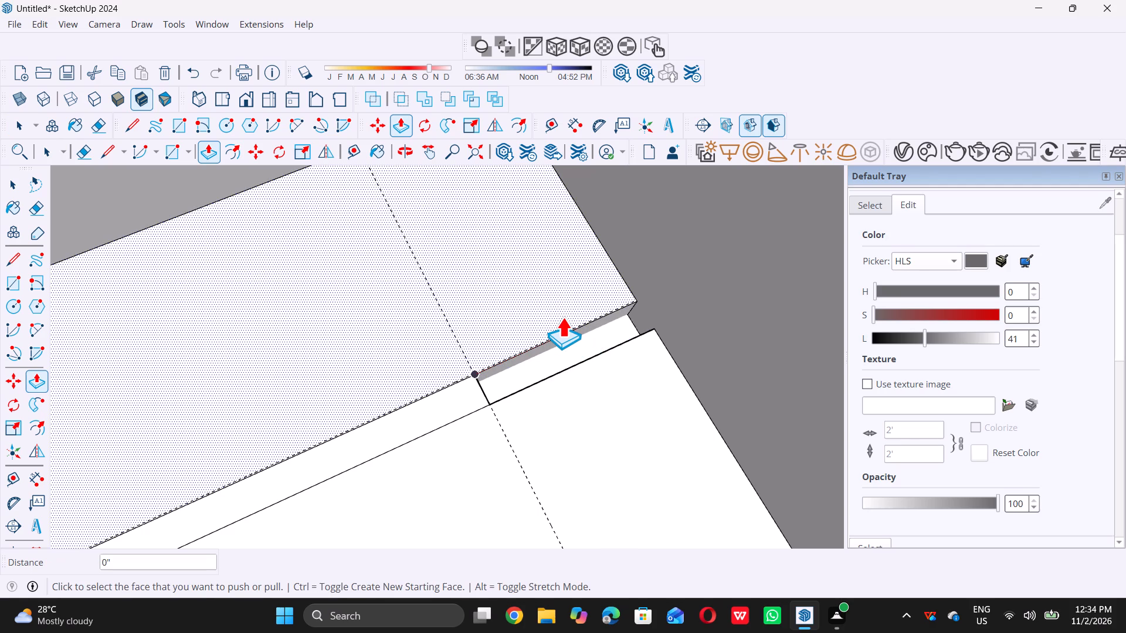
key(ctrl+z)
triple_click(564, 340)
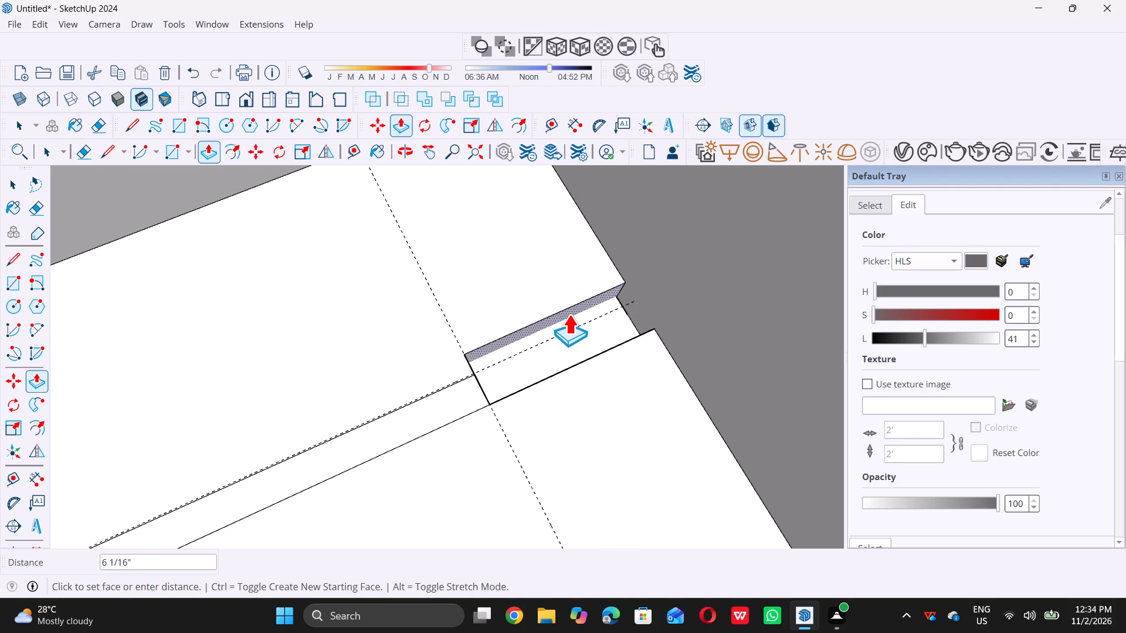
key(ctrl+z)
Pull the strip's end section beside the newly drawn cross line up about 14' 3" as a partition wall.
scroll(561, 344, down, 10)
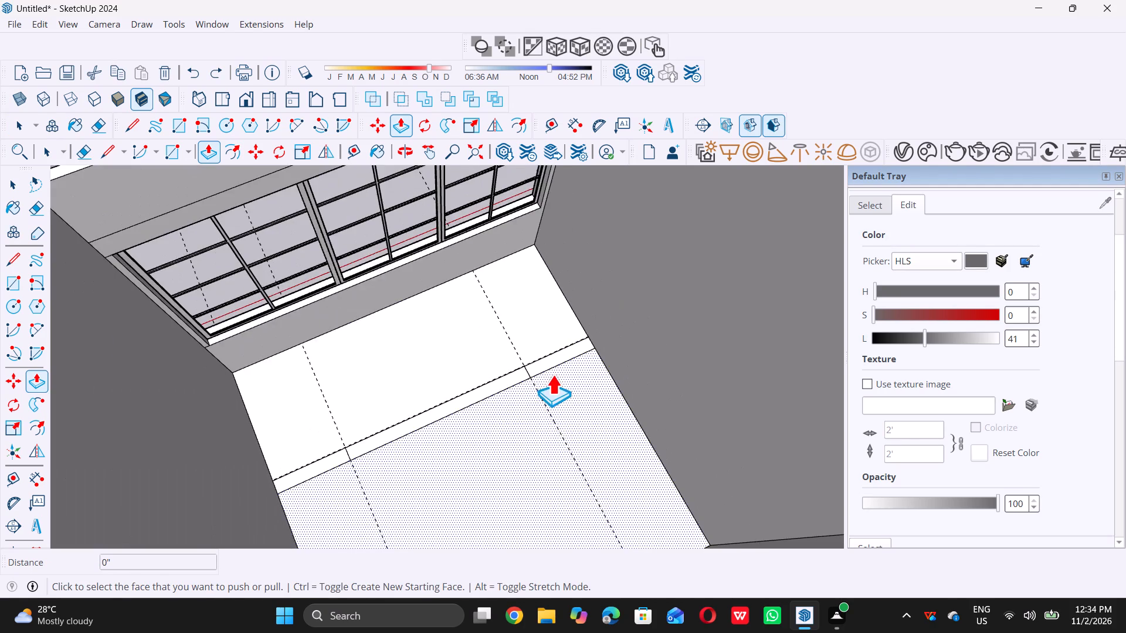
scroll(508, 399, down, 1)
middle_drag(508, 399, 574, 355)
scroll(574, 354, up, 5)
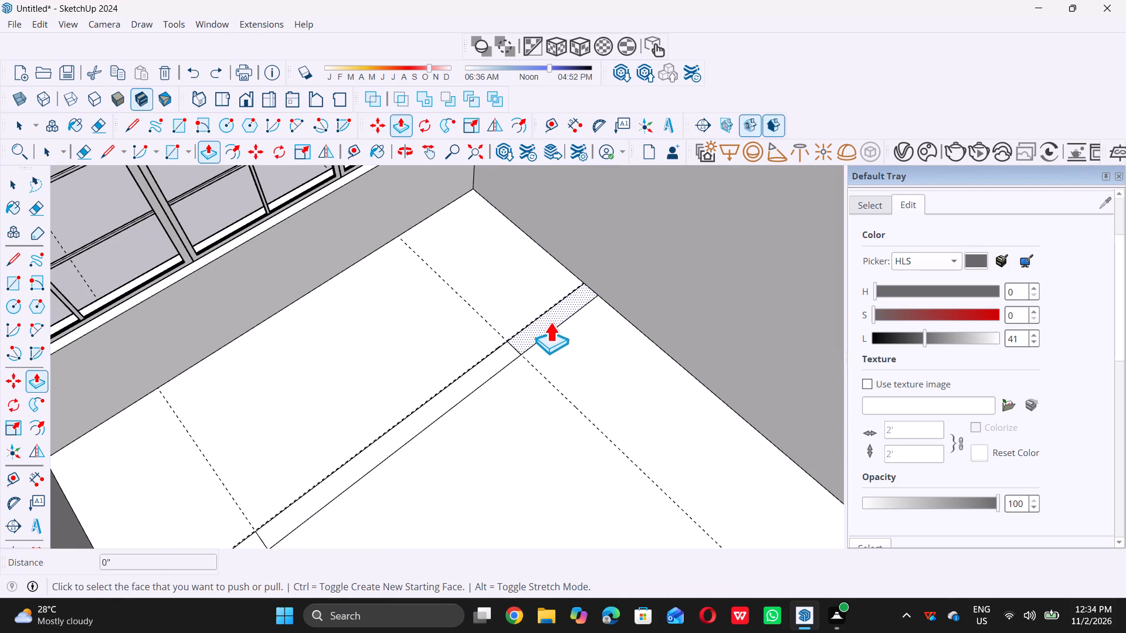
triple_click(548, 319)
scroll(550, 285, down, 13)
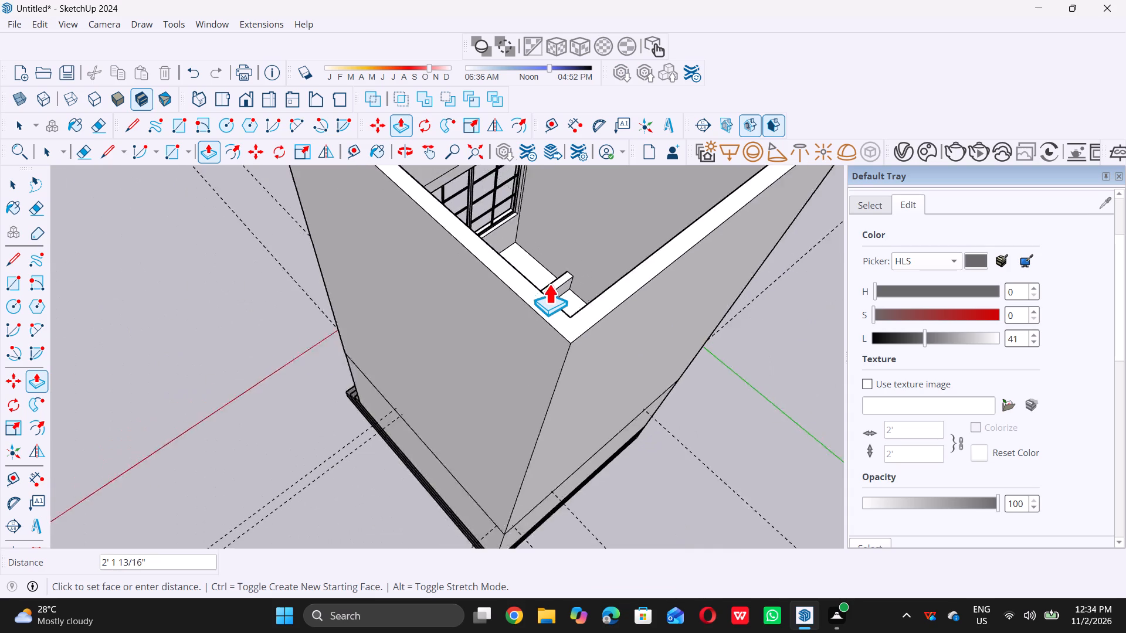
scroll(515, 197, up, 4)
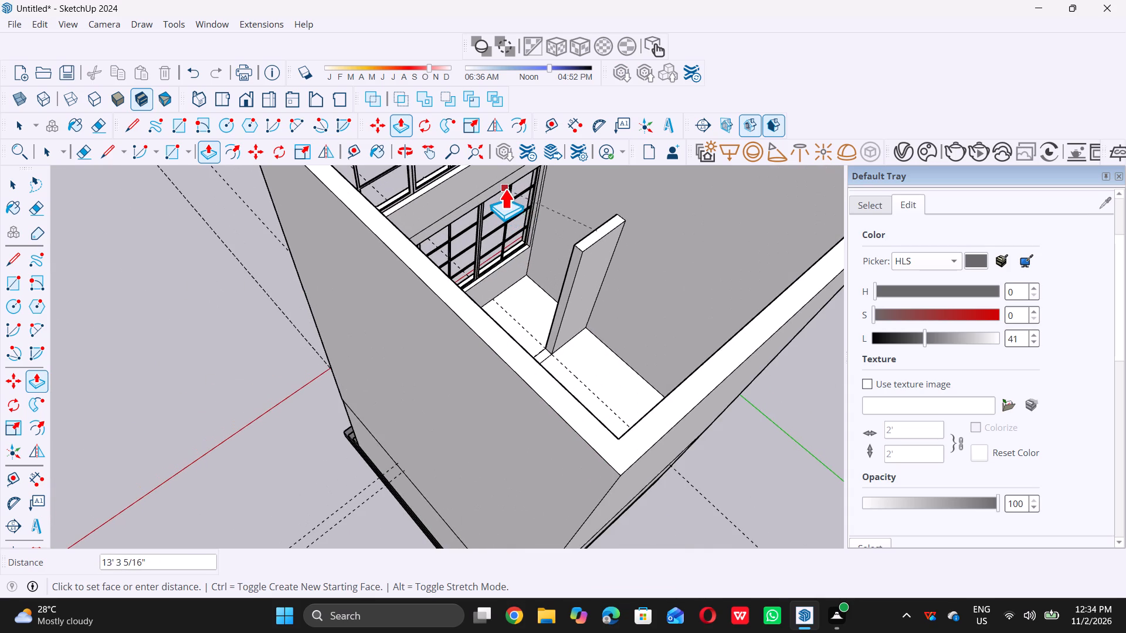
double_click(501, 184)
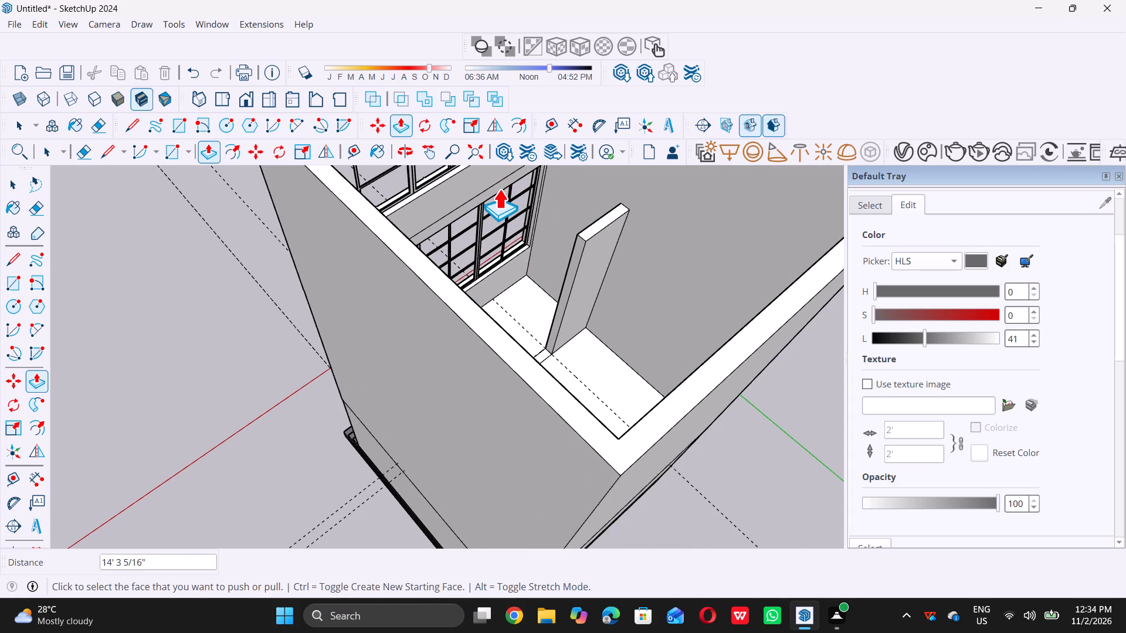
key(space)
Pull the strip's end section against the opposite side wall up 14', using the first partition wall as height reference.
middle_drag(541, 267, 298, 305)
scroll(540, 270, down, 1)
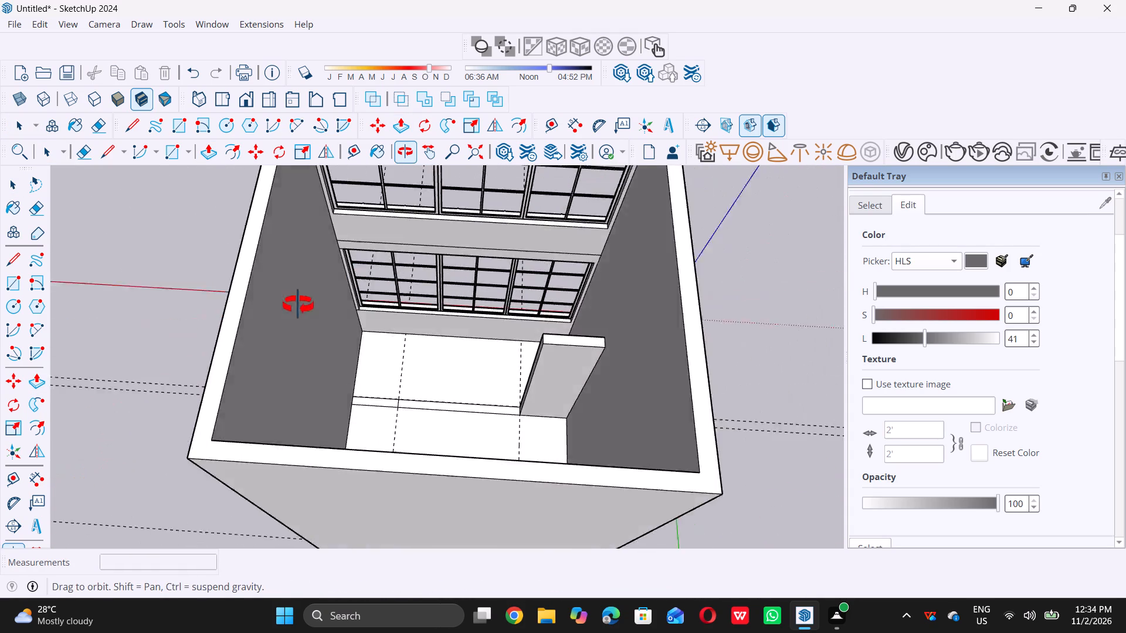
middle_drag(298, 305, 192, 287)
scroll(344, 323, up, 9)
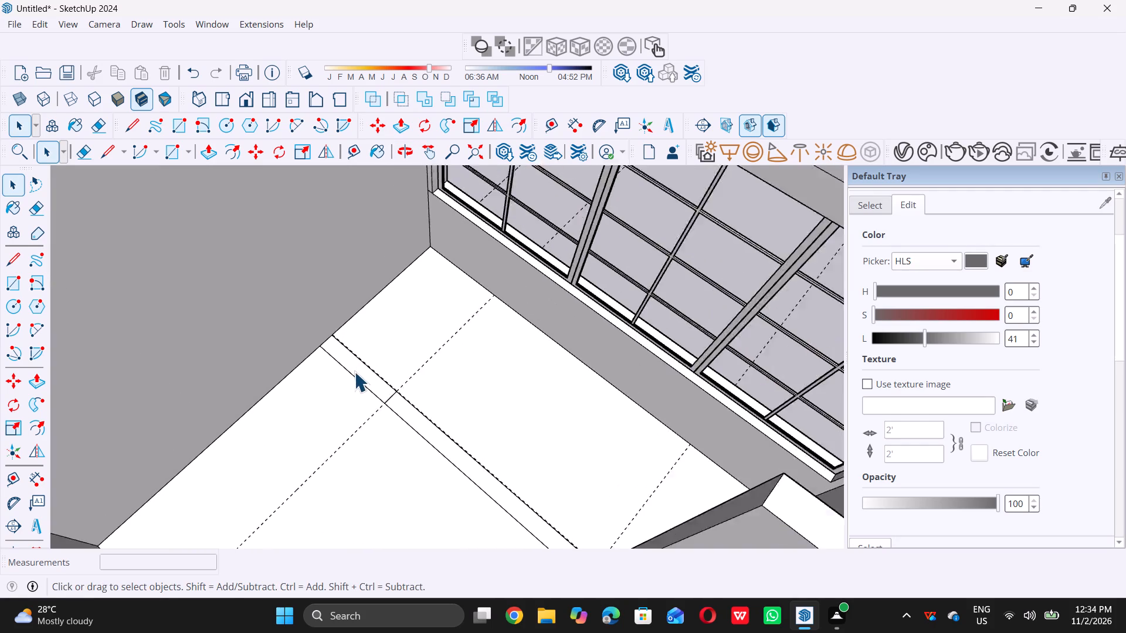
scroll(354, 372, up, 2)
triple_click(354, 376)
scroll(360, 365, down, 9)
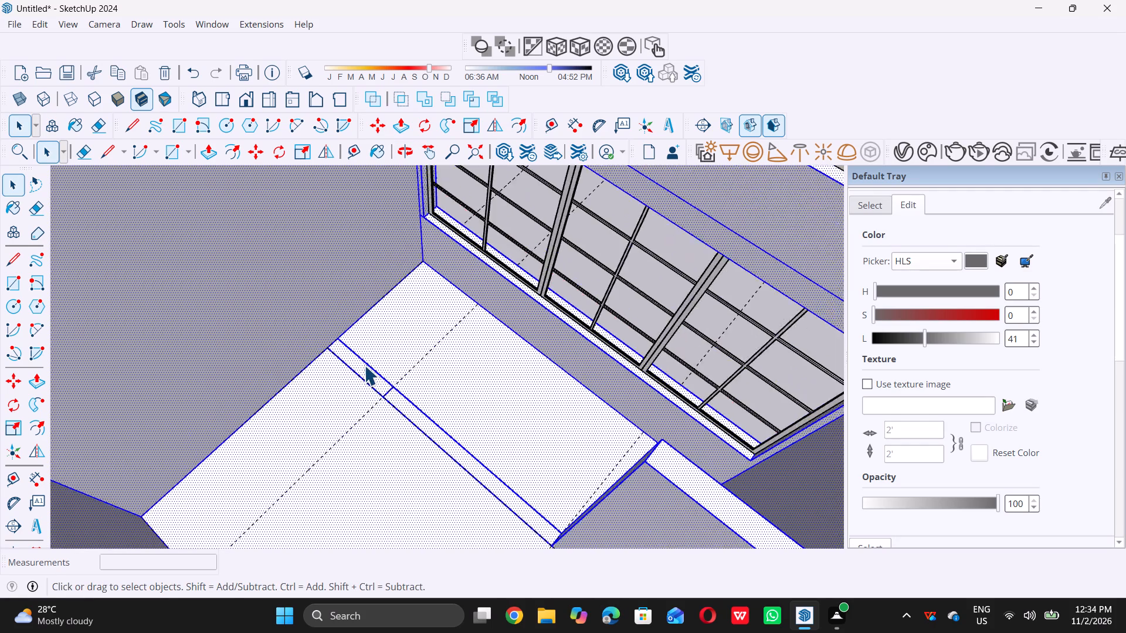
scroll(364, 365, down, 9)
double_click(240, 285)
scroll(365, 361, up, 3)
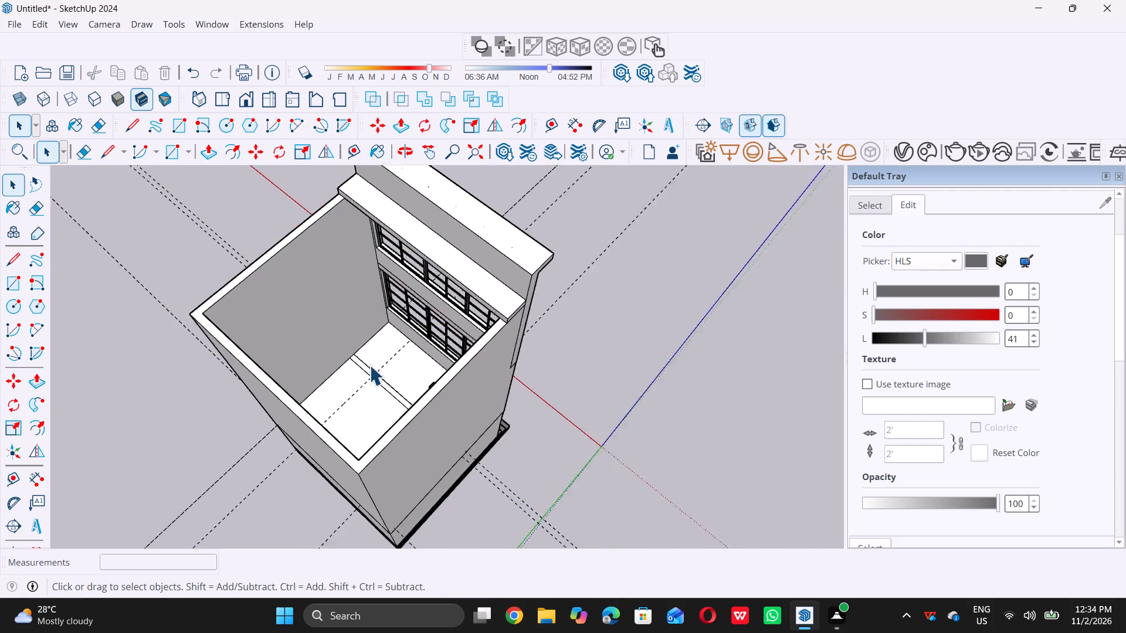
scroll(369, 365, up, 8)
double_click(370, 376)
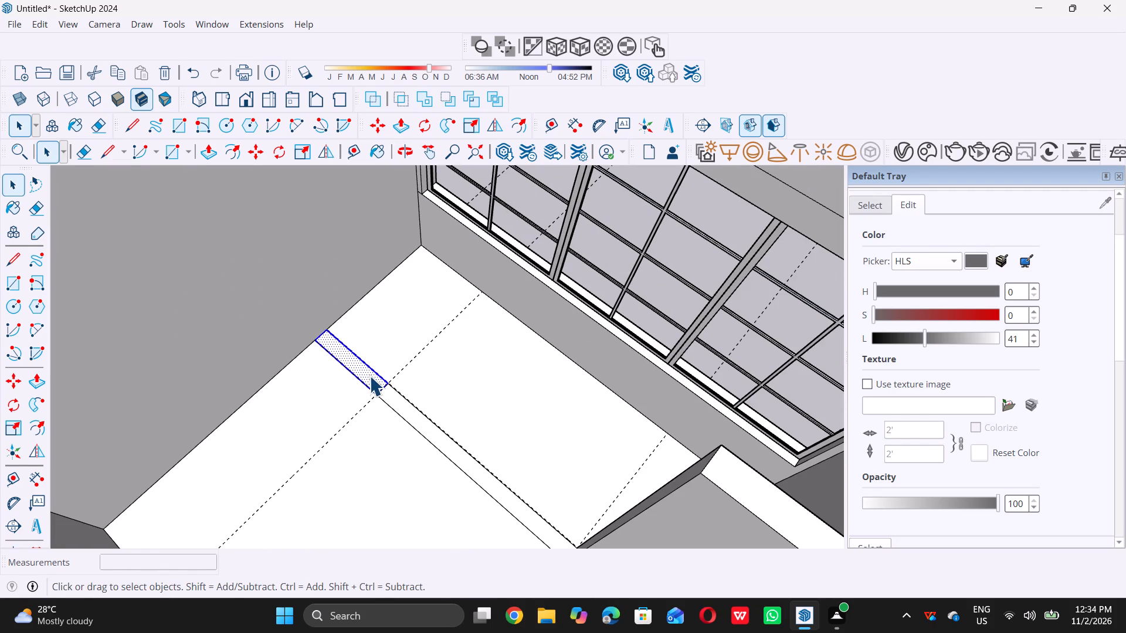
key(p)
click(369, 376)
scroll(336, 331, down, 5)
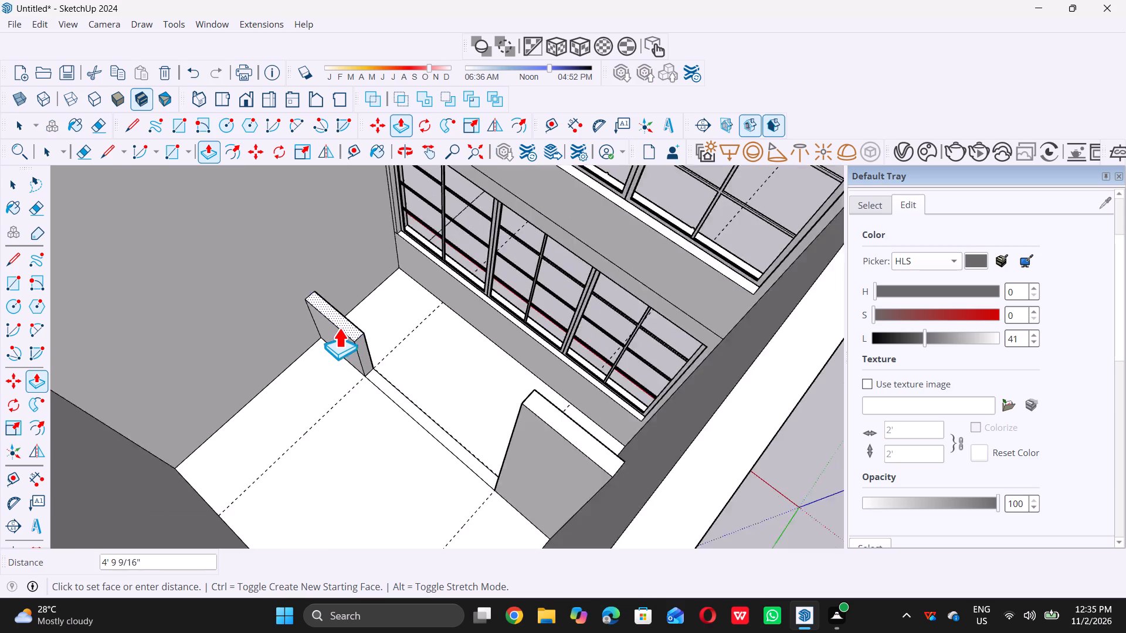
scroll(339, 328, down, 3)
middle_drag(349, 325, 374, 332)
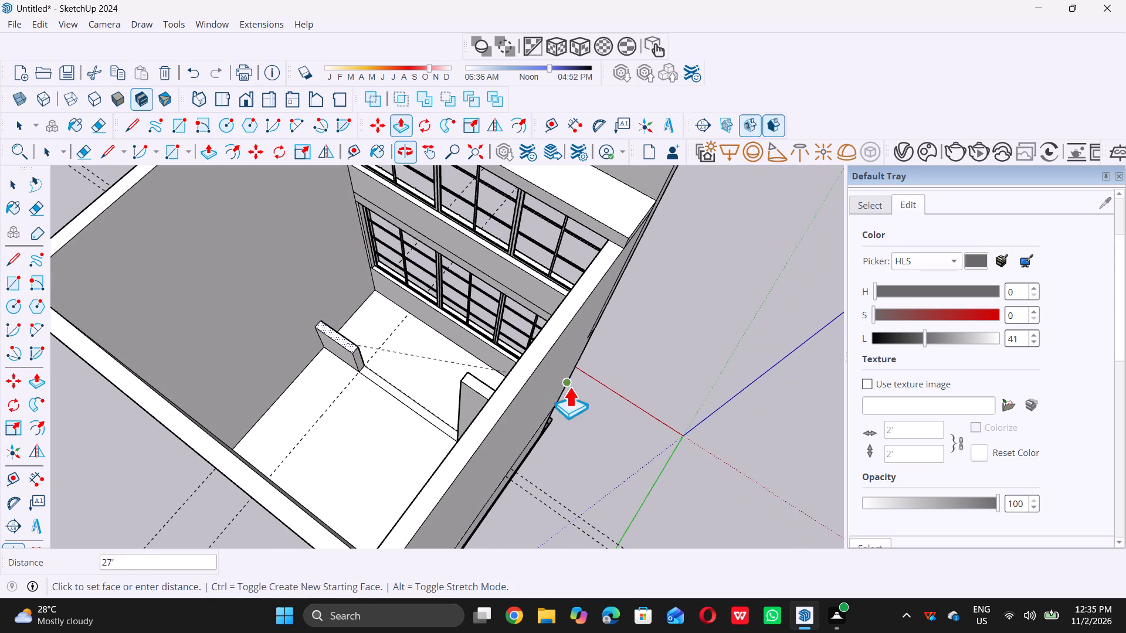
scroll(474, 382, up, 5)
double_click(462, 389)
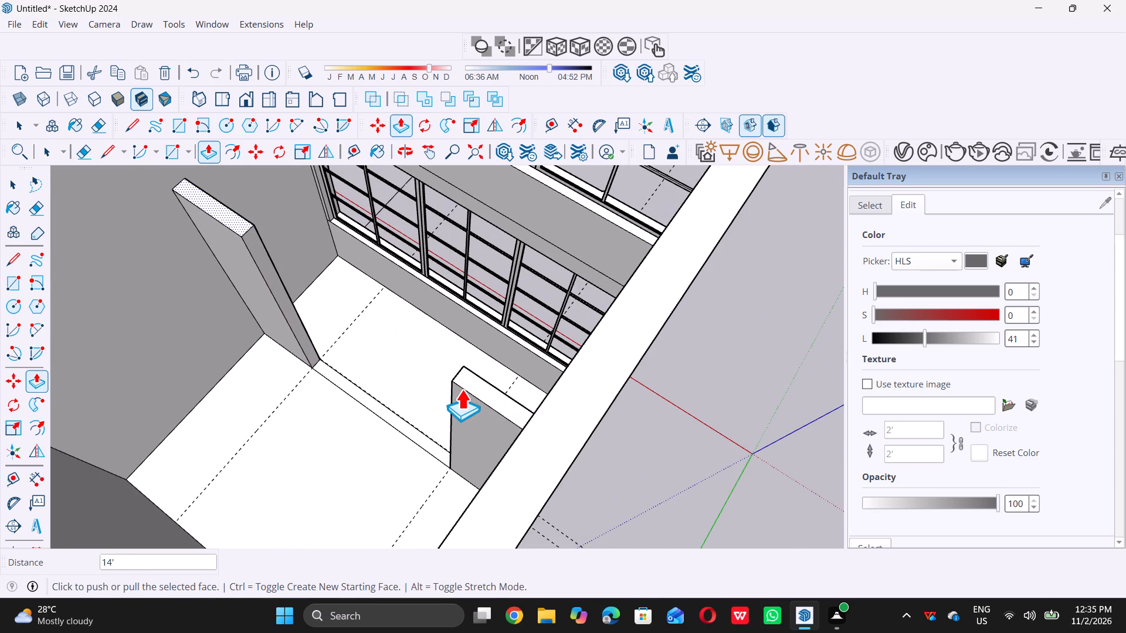
key(space)
Examine the two partition walls from outside, through the front windows and from above inside the kiosk.
scroll(466, 386, down, 11)
middle_drag(479, 362, 53, 382)
middle_click(51, 381)
middle_click(48, 380)
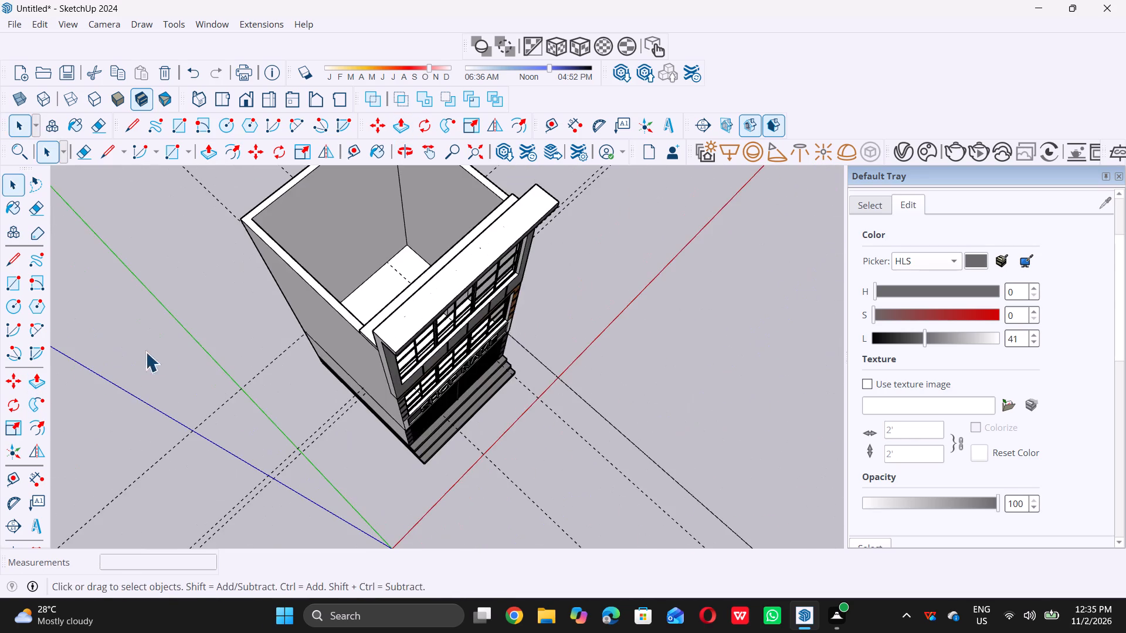
middle_drag(169, 344, 335, 318)
scroll(335, 318, up, 1)
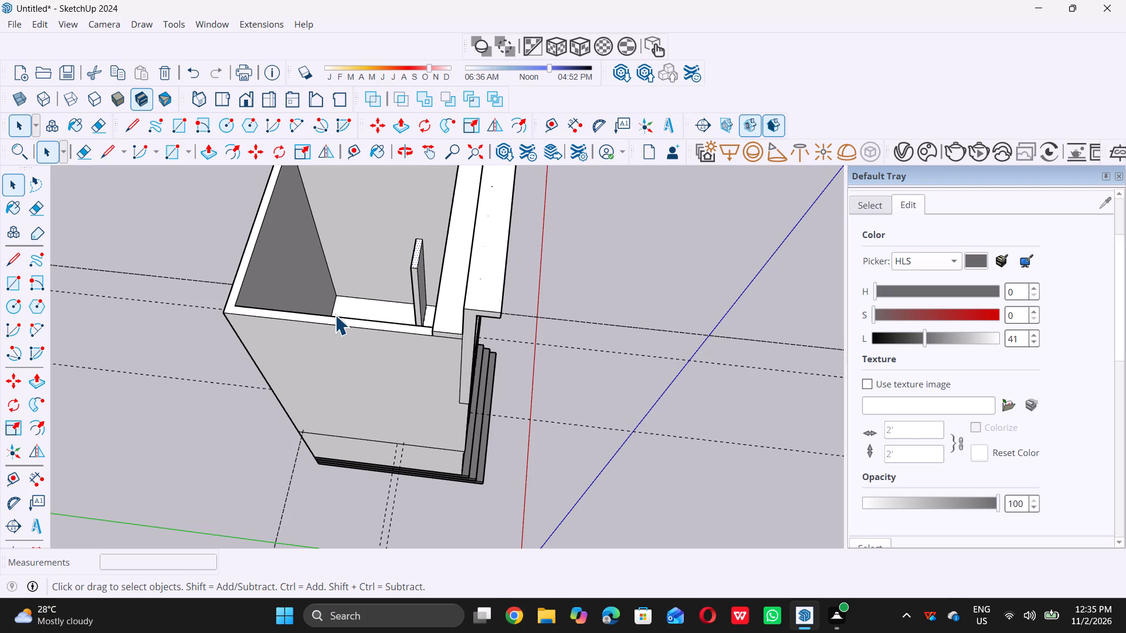
scroll(362, 256, down, 5)
middle_drag(374, 251, 362, 236)
middle_click(362, 235)
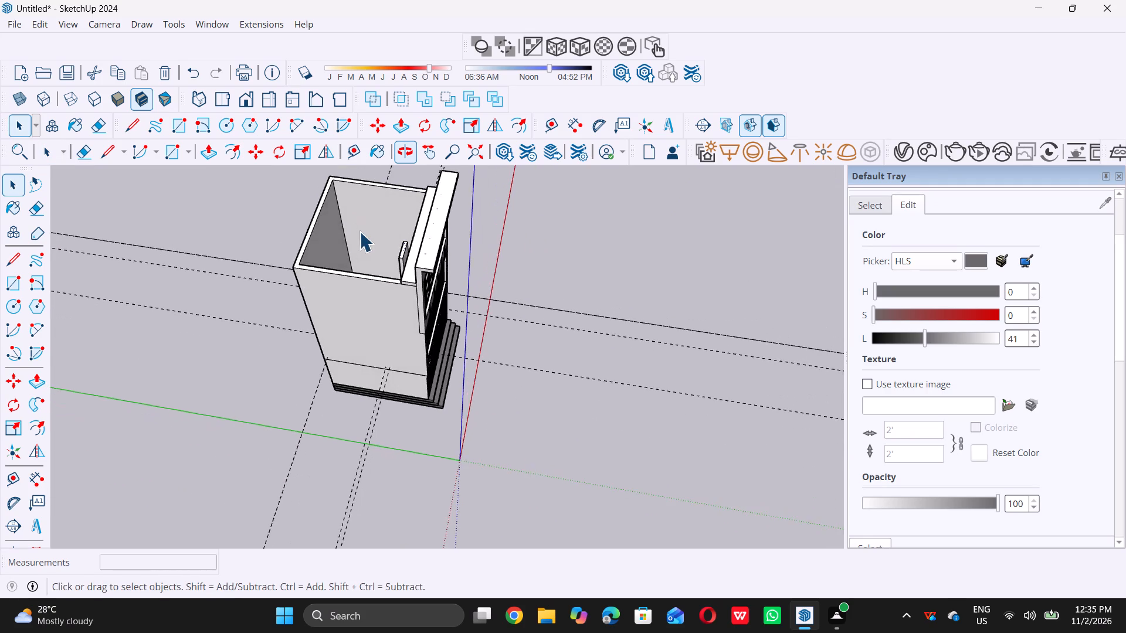
scroll(368, 227, up, 1)
middle_drag(443, 287, 197, 192)
middle_click(197, 192)
scroll(197, 192, down, 1)
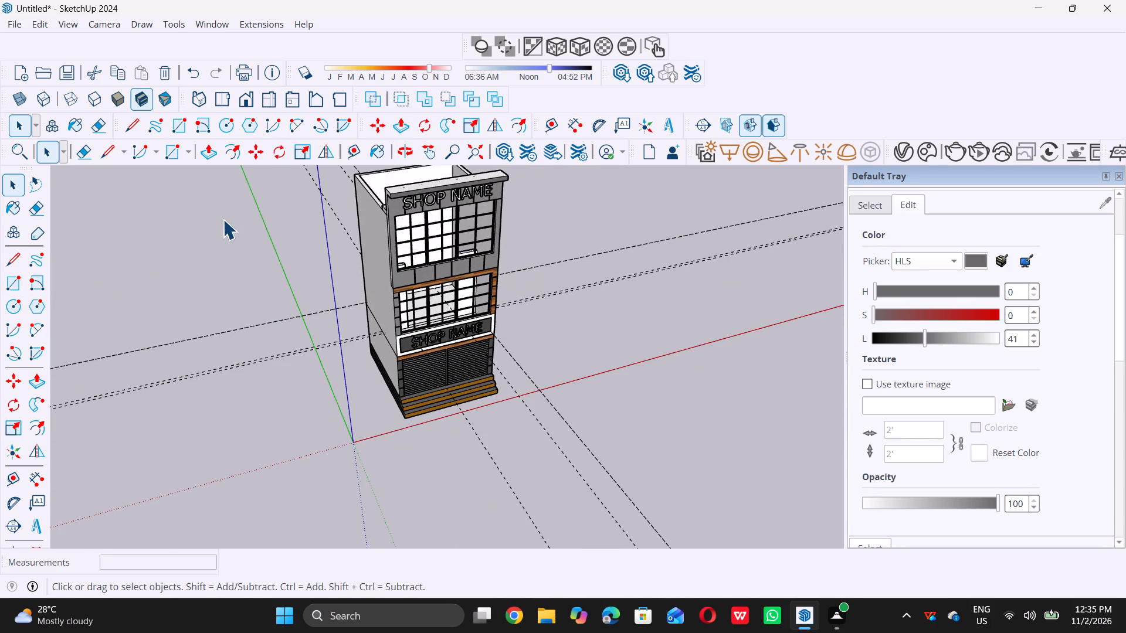
middle_drag(226, 220, 201, 189)
middle_drag(331, 315, 312, 211)
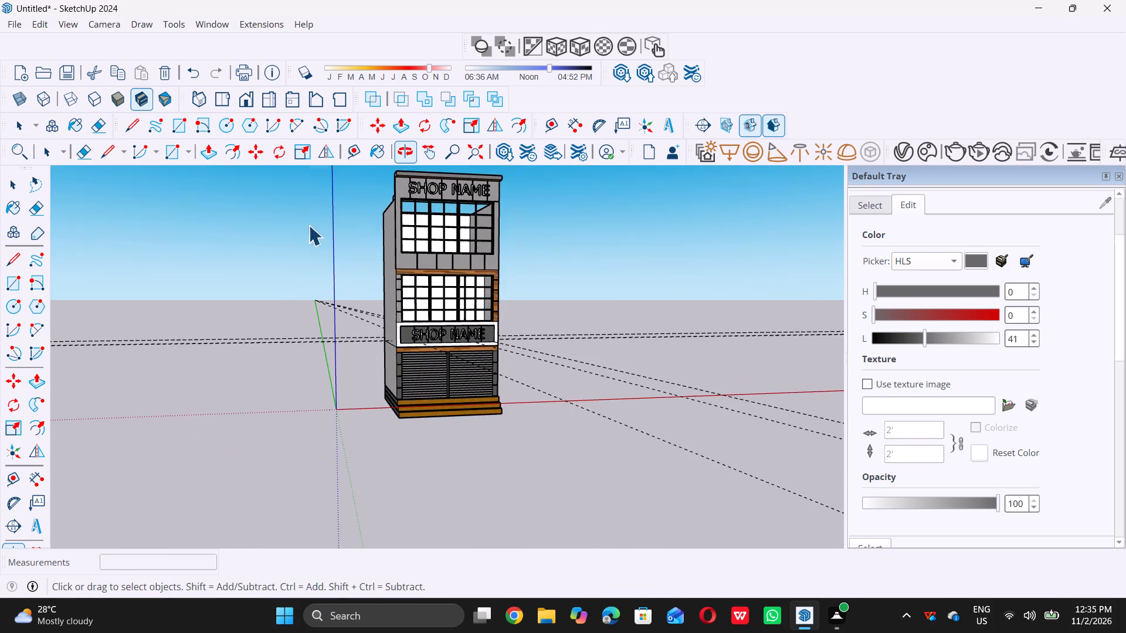
middle_drag(318, 307, 255, 280)
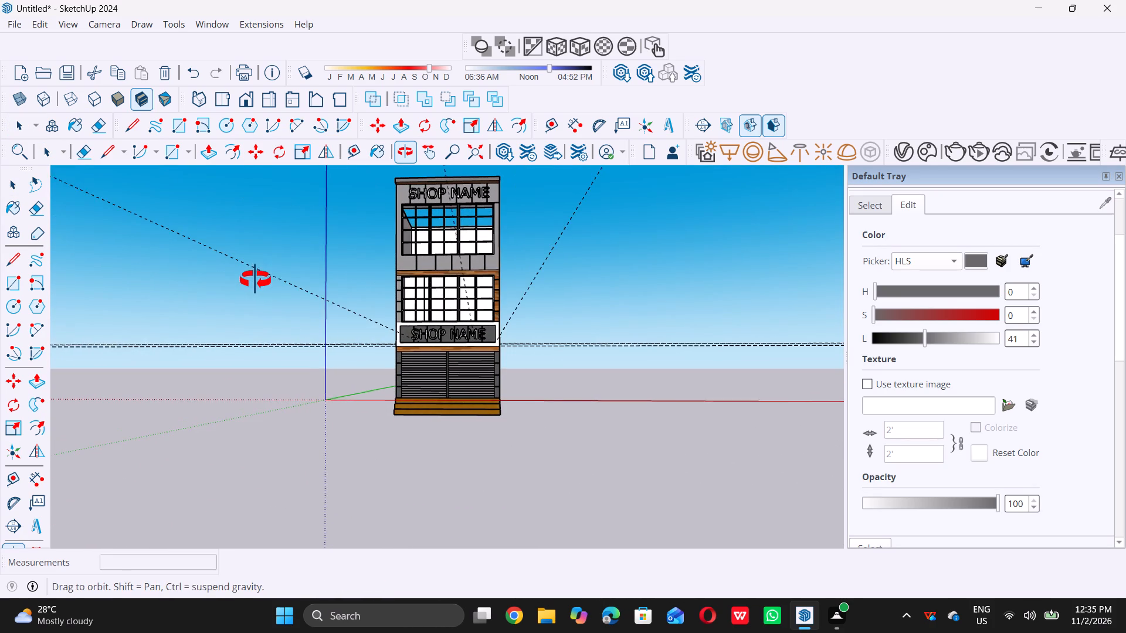
middle_drag(255, 280, 265, 312)
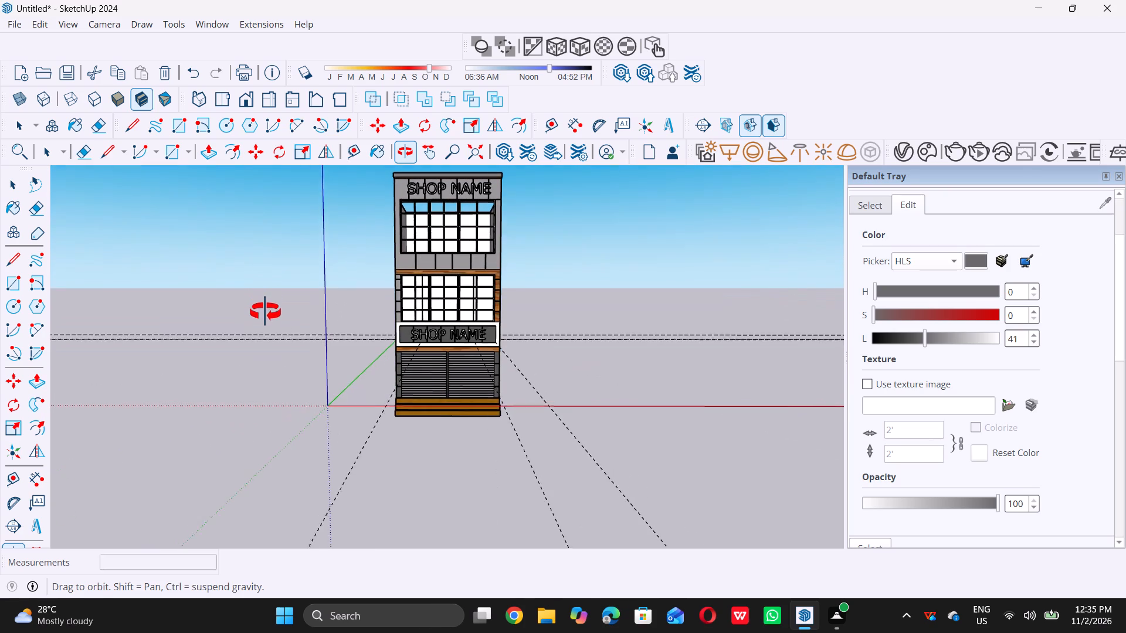
middle_drag(265, 312, 266, 314)
scroll(446, 290, up, 11)
scroll(437, 295, down, 4)
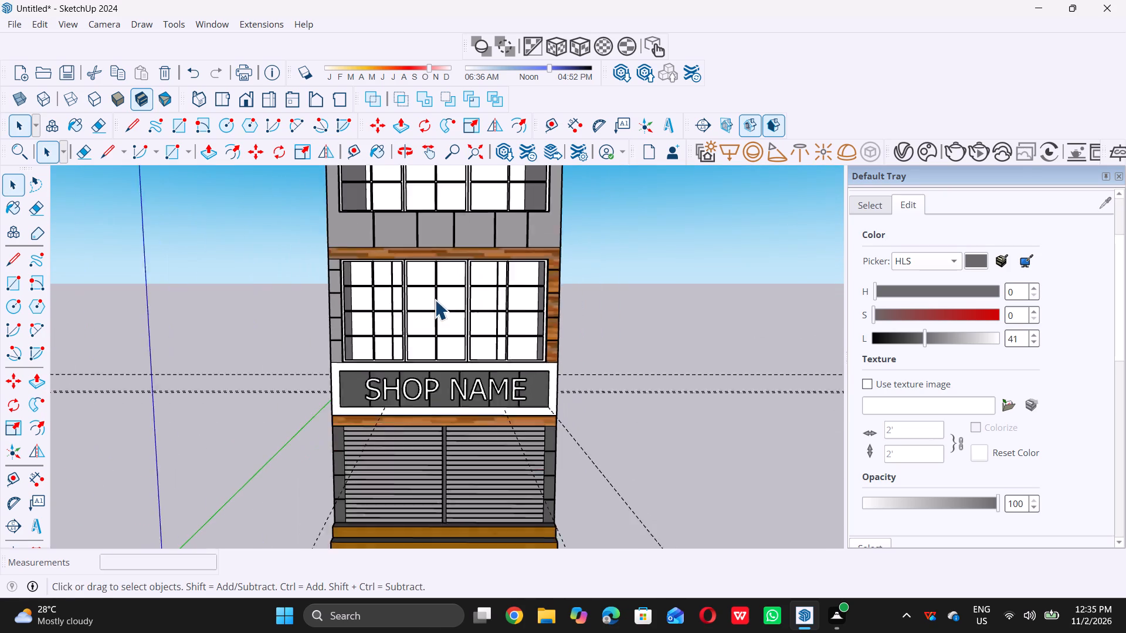
scroll(435, 300, down, 6)
middle_drag(321, 309, 630, 492)
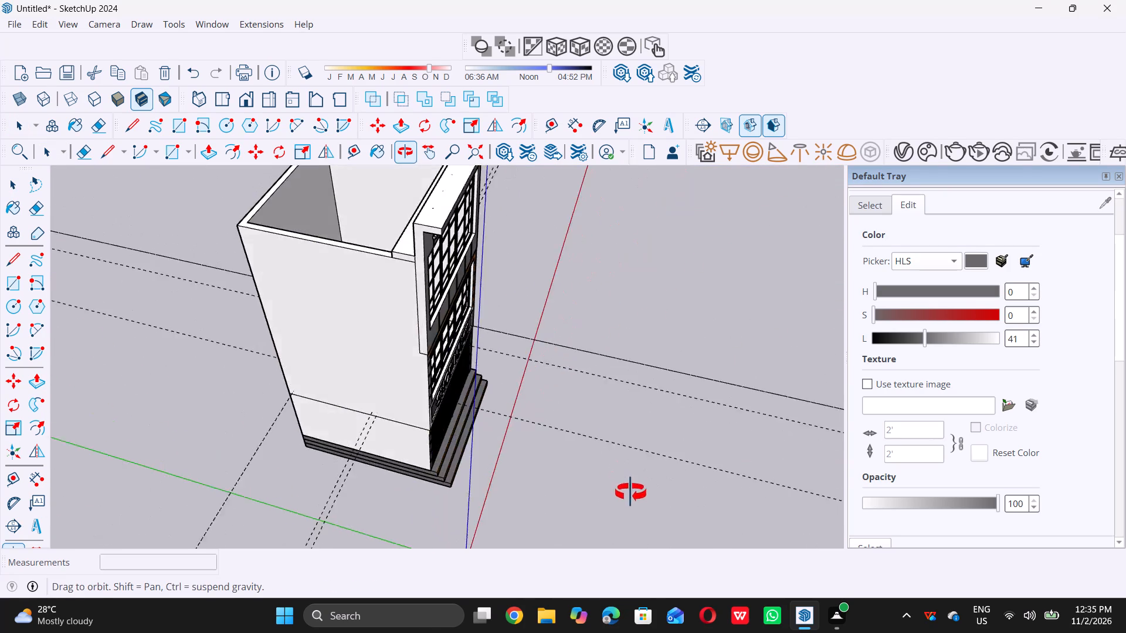
middle_drag(630, 492, 726, 587)
scroll(365, 334, up, 6)
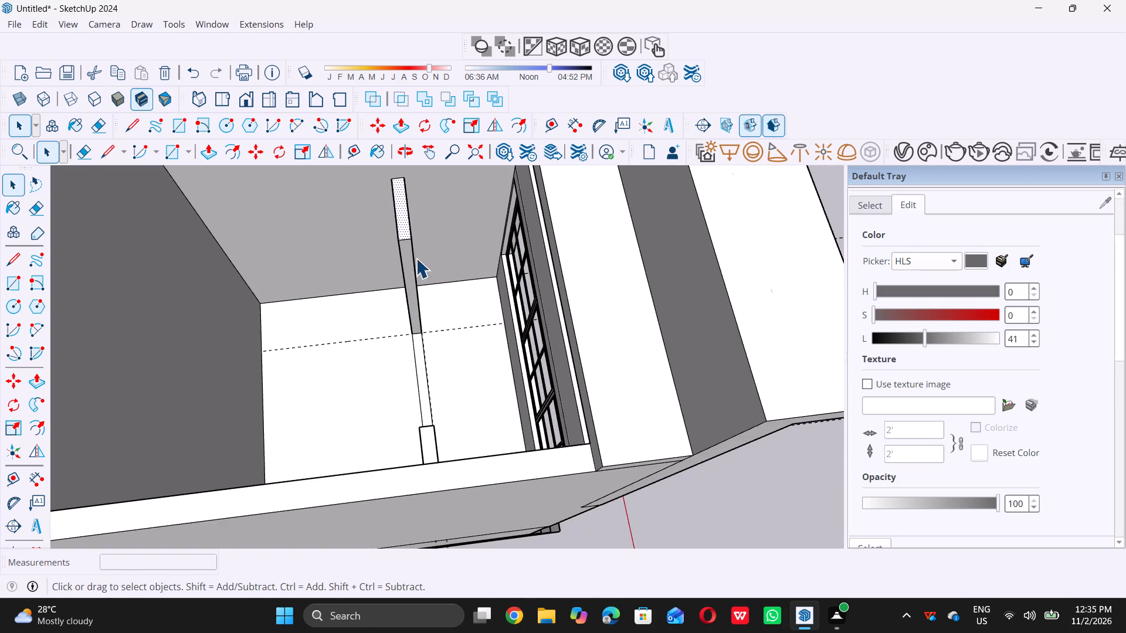
scroll(396, 241, up, 6)
middle_drag(403, 266, 407, 228)
scroll(417, 209, up, 2)
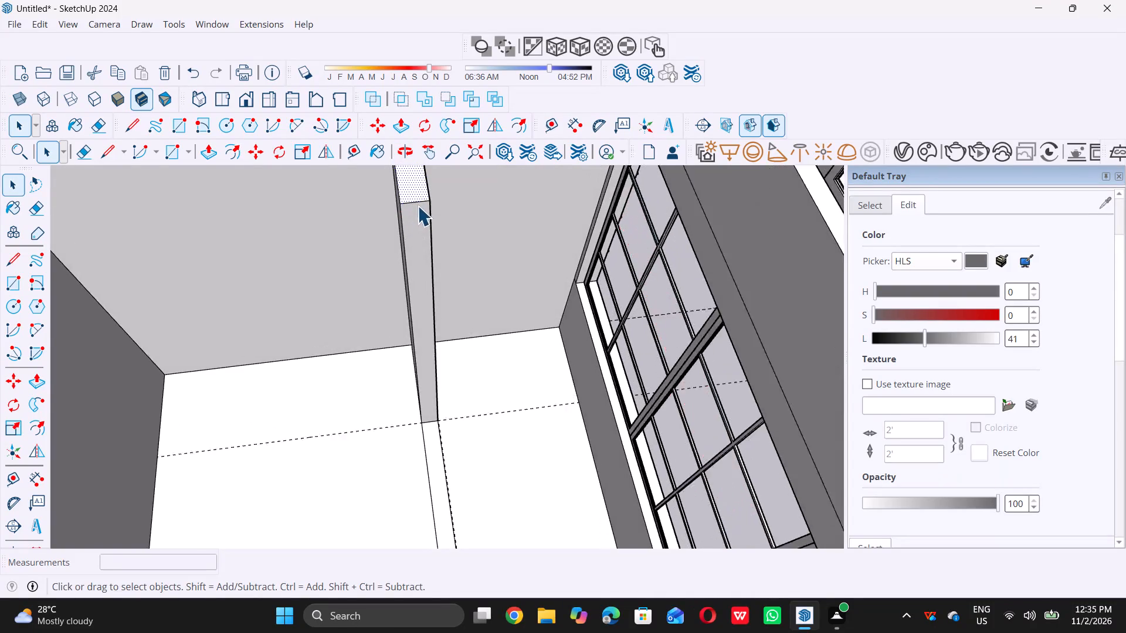
Place a guide line 9" below the top edge on the end face of the partition wall.
scroll(418, 206, up, 5)
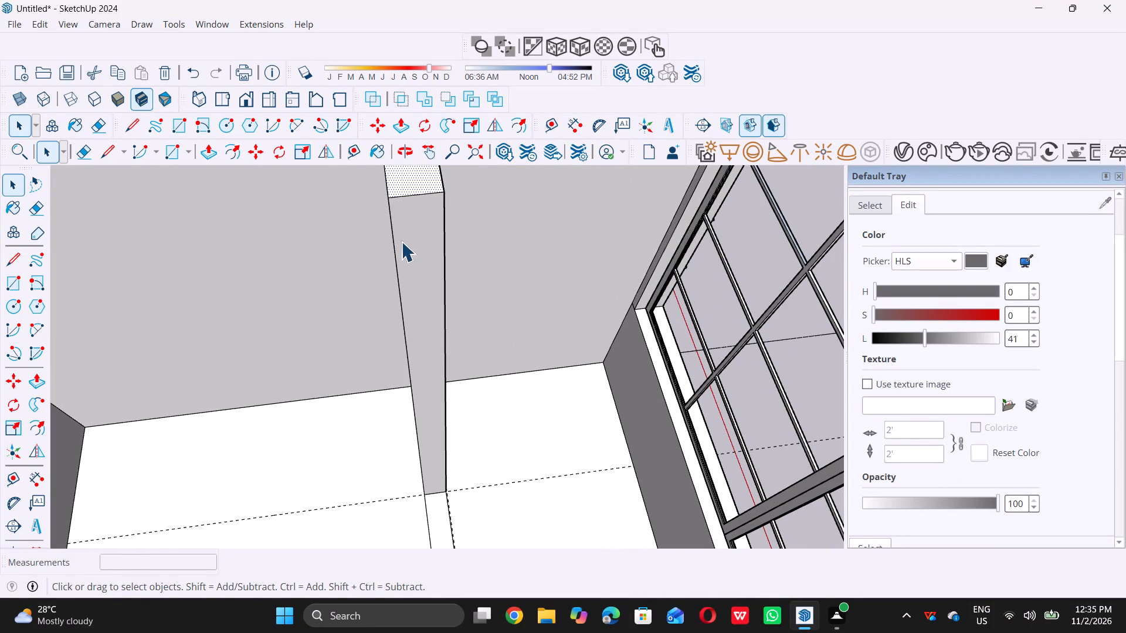
key(t)
click(412, 195)
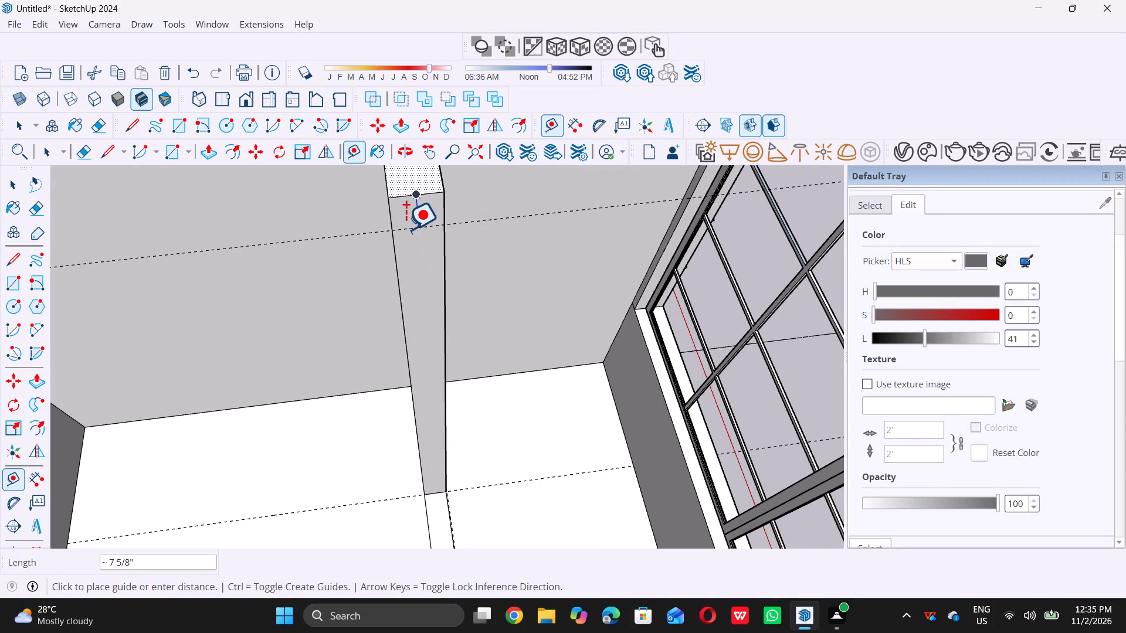
key(9)
key(shift+quotedbl)
key(Return)
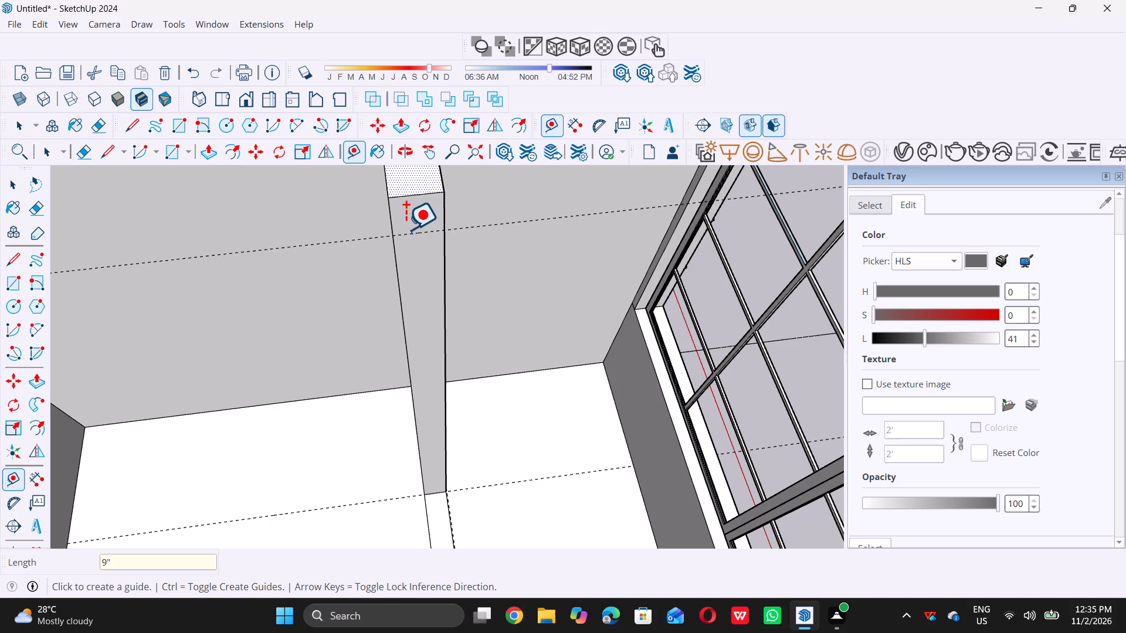
Draw a rectangle on the partition wall's end face from its top corner down to the 9" guide, across the full wall thickness.
key(space)
key(r)
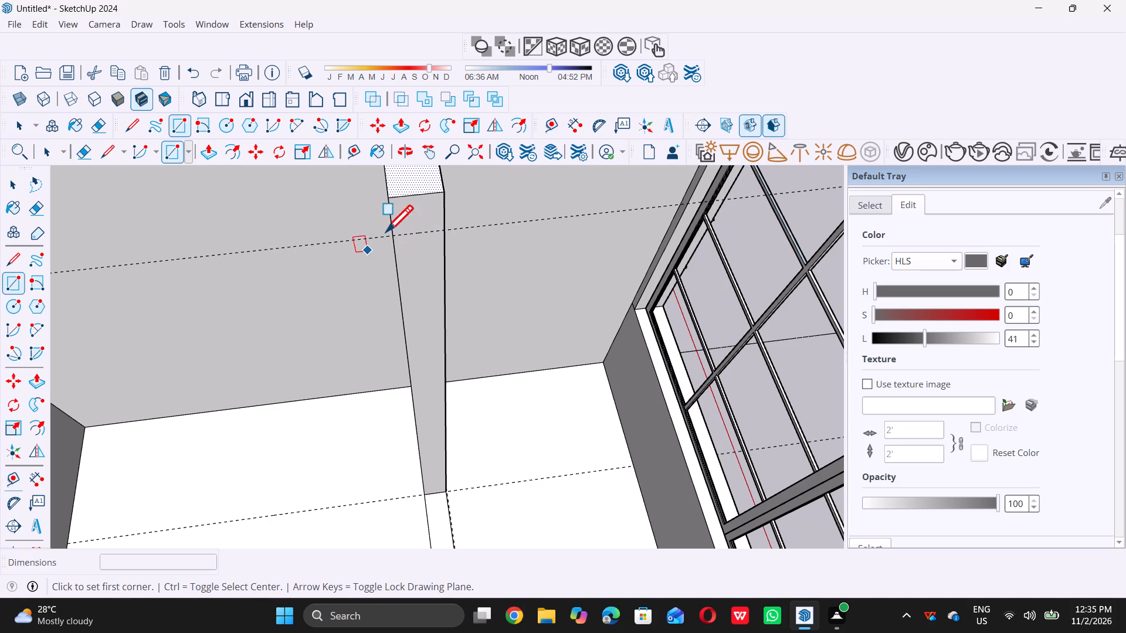
triple_click(386, 202)
click(386, 202)
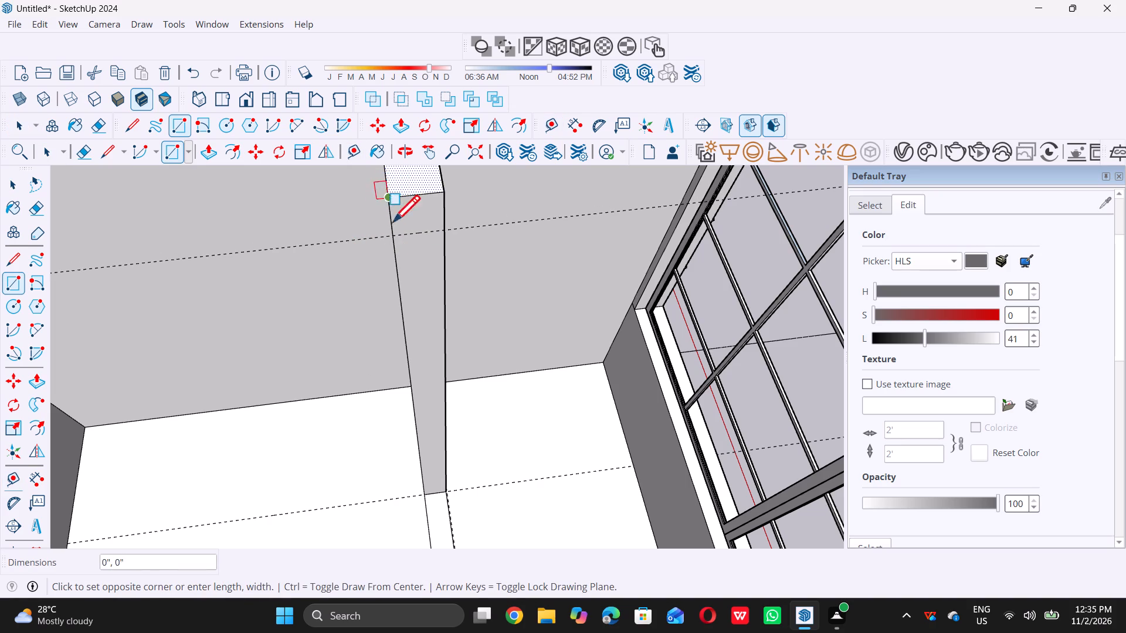
triple_click(444, 230)
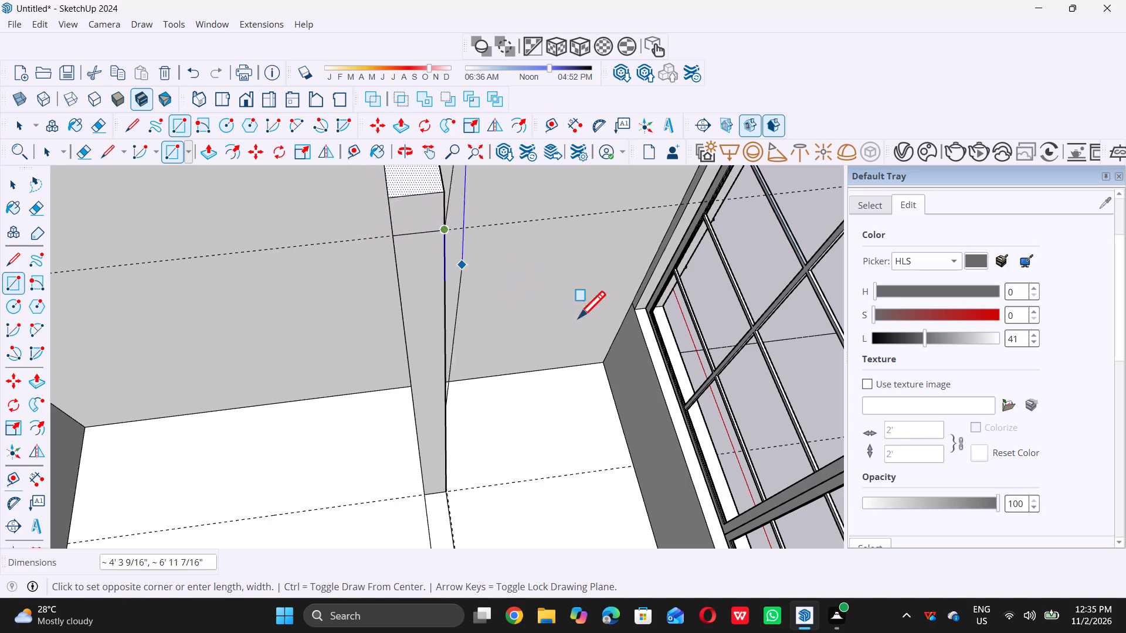
key(space)
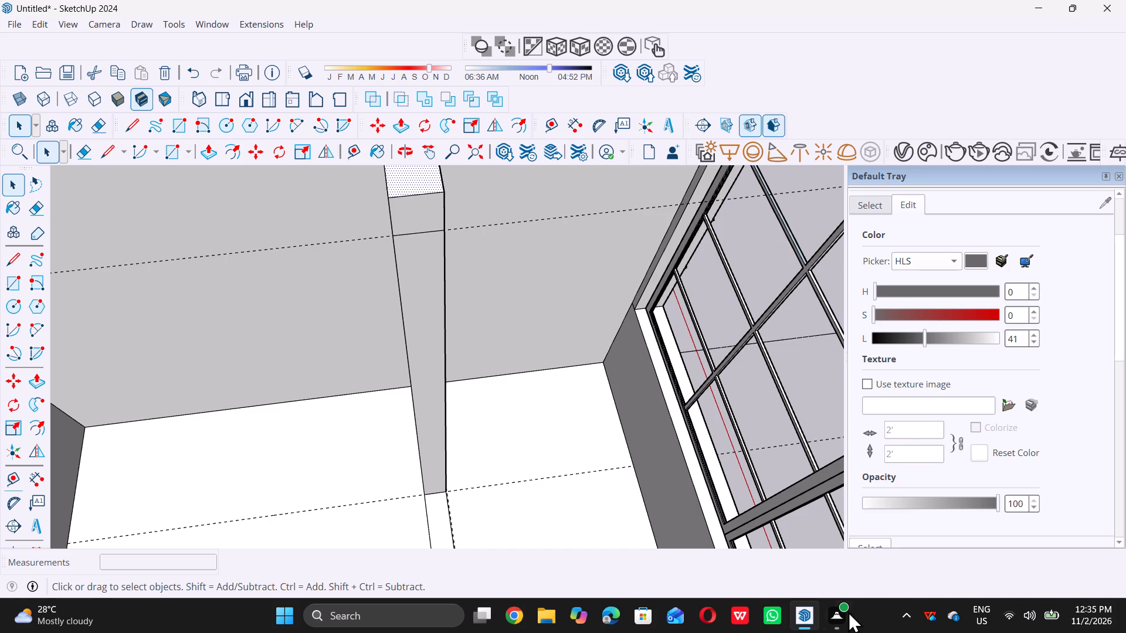
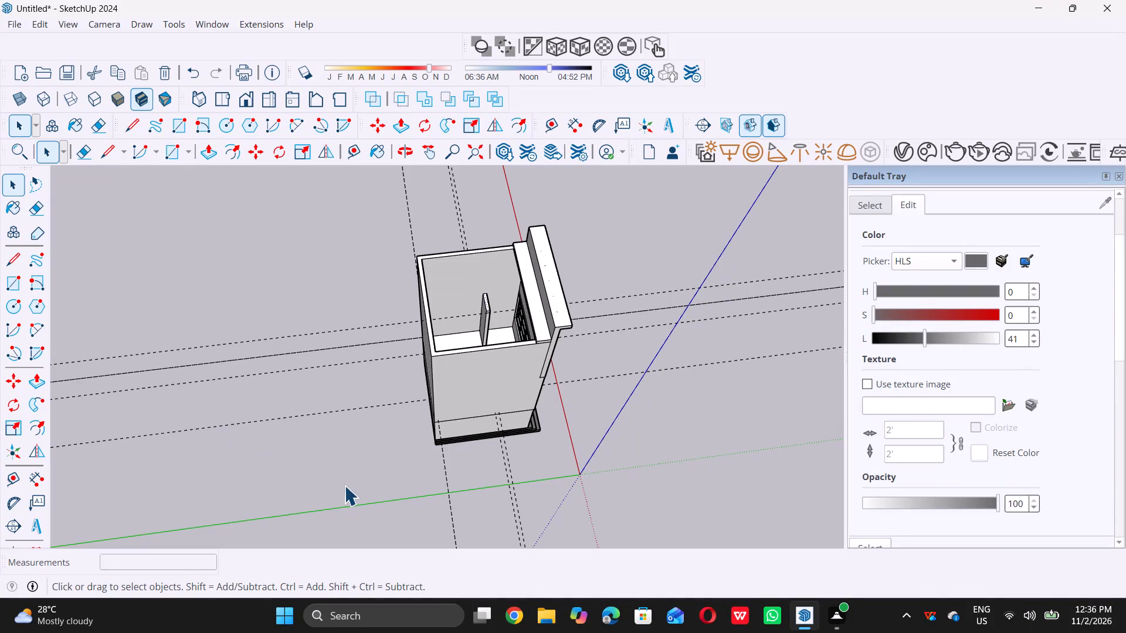
Delete all the construction guides from the model.
scroll(480, 319, up, 3)
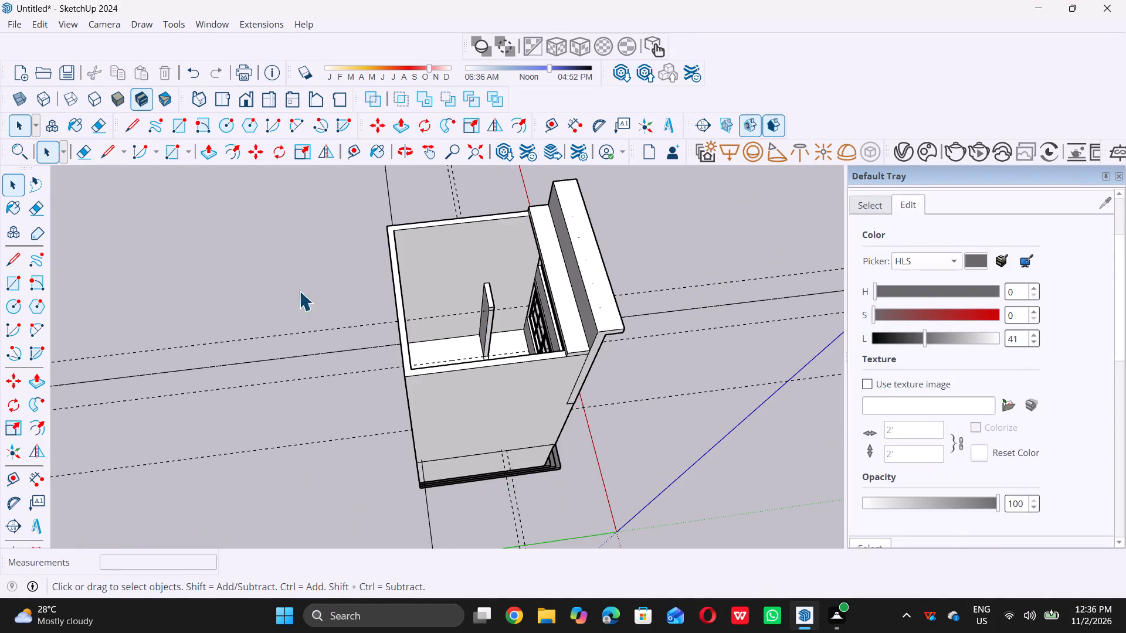
triple_click(39, 26)
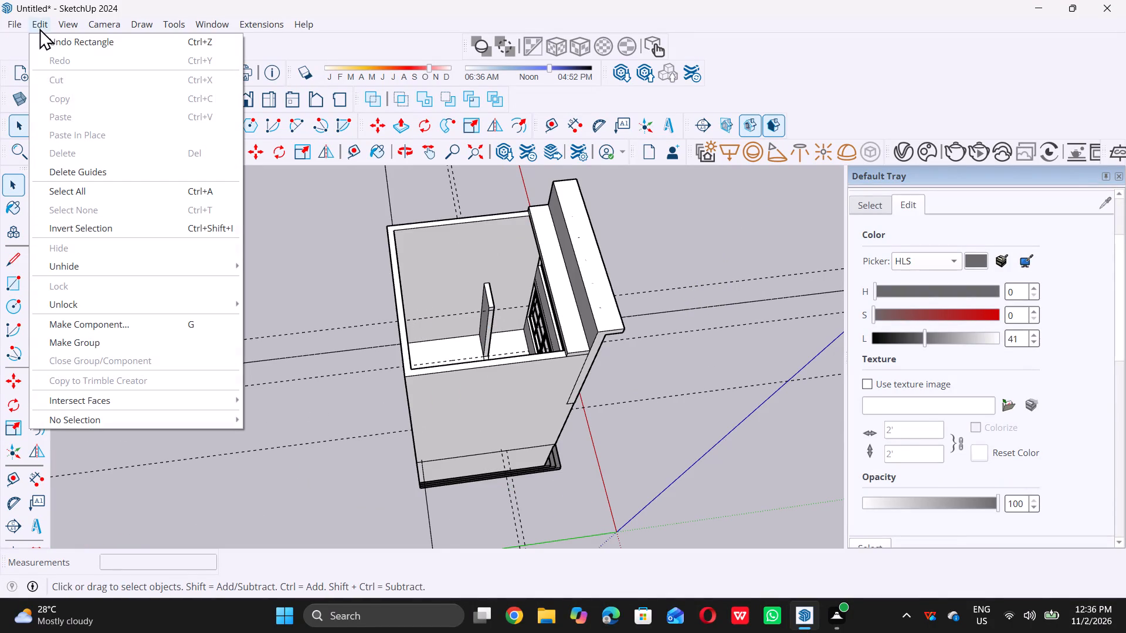
click(83, 173)
Push/Pull the 9" band on the partition wall's end face about 10' 6" across the opening to the opposite partition wall.
middle_drag(464, 310, 466, 312)
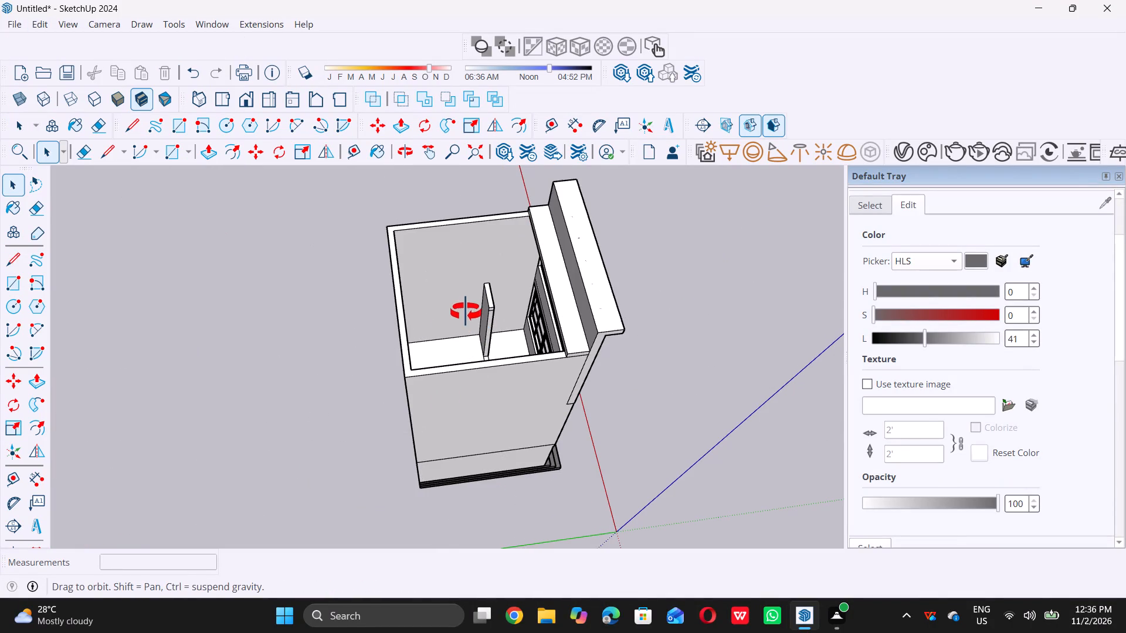
middle_drag(466, 312, 576, 294)
scroll(503, 302, up, 6)
scroll(455, 277, up, 11)
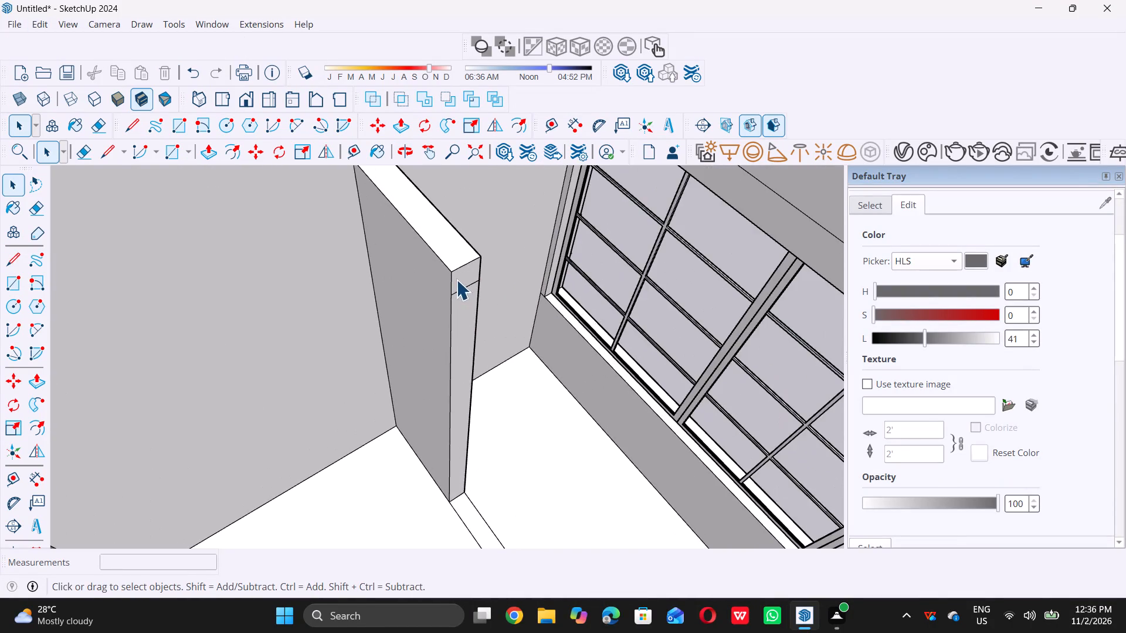
scroll(462, 279, up, 9)
click(461, 275)
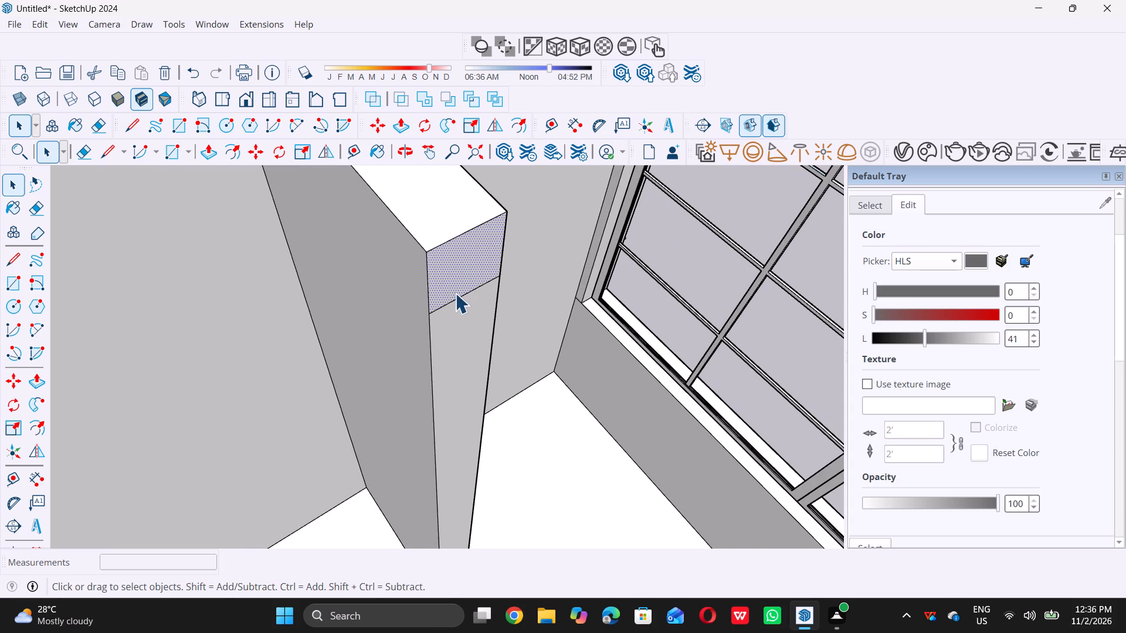
key(p)
click(466, 272)
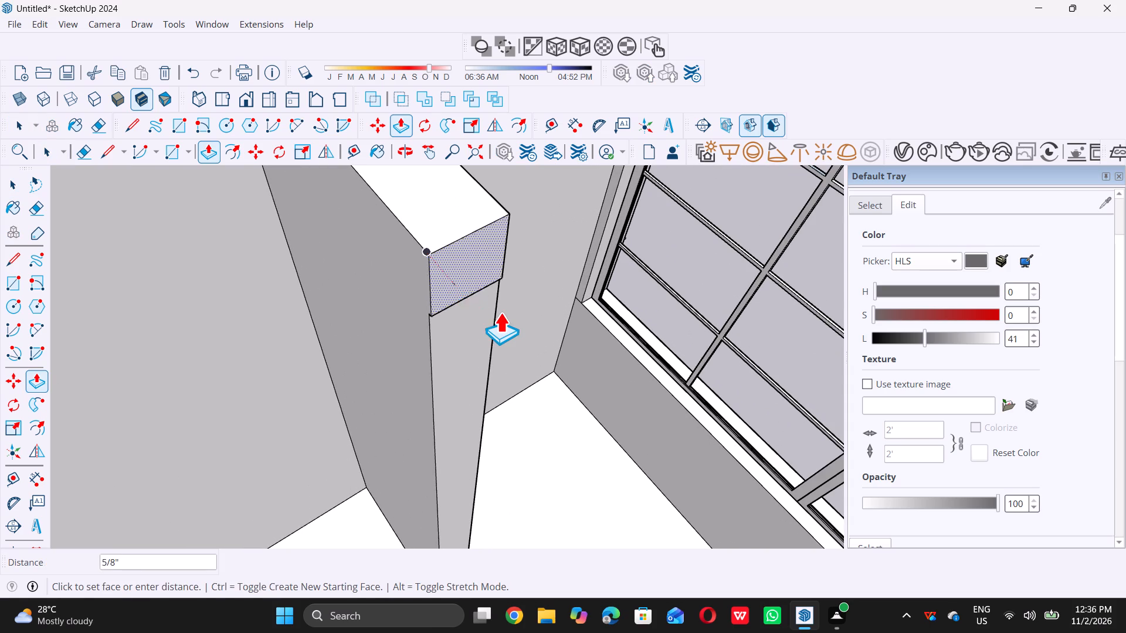
scroll(500, 314, down, 20)
scroll(500, 314, down, 1)
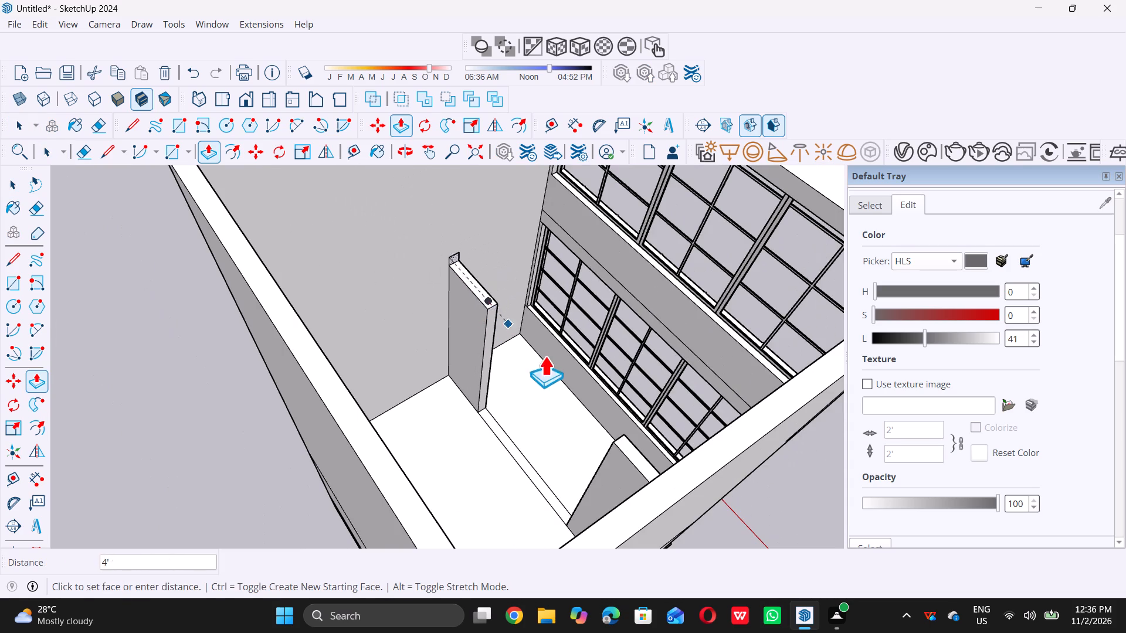
scroll(625, 444, up, 9)
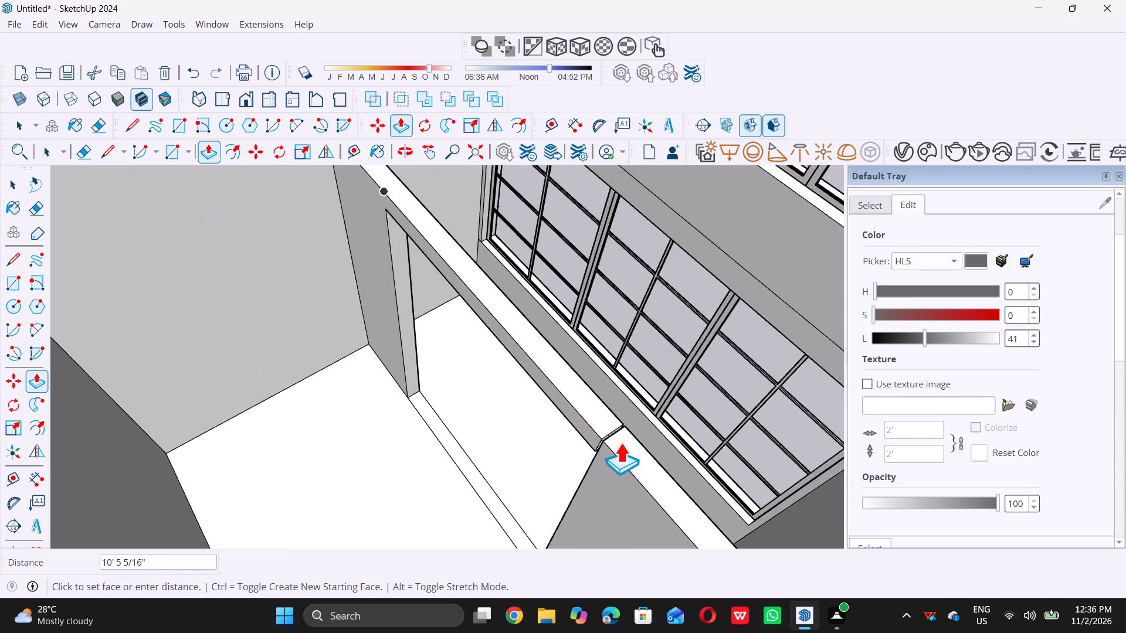
scroll(615, 445, up, 5)
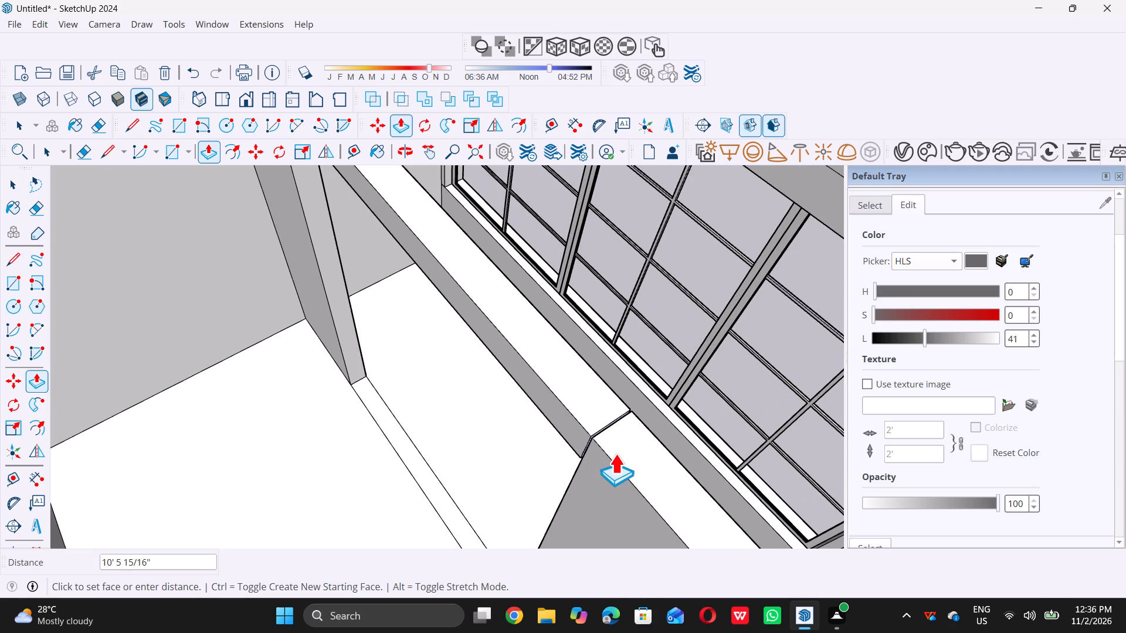
scroll(603, 451, up, 9)
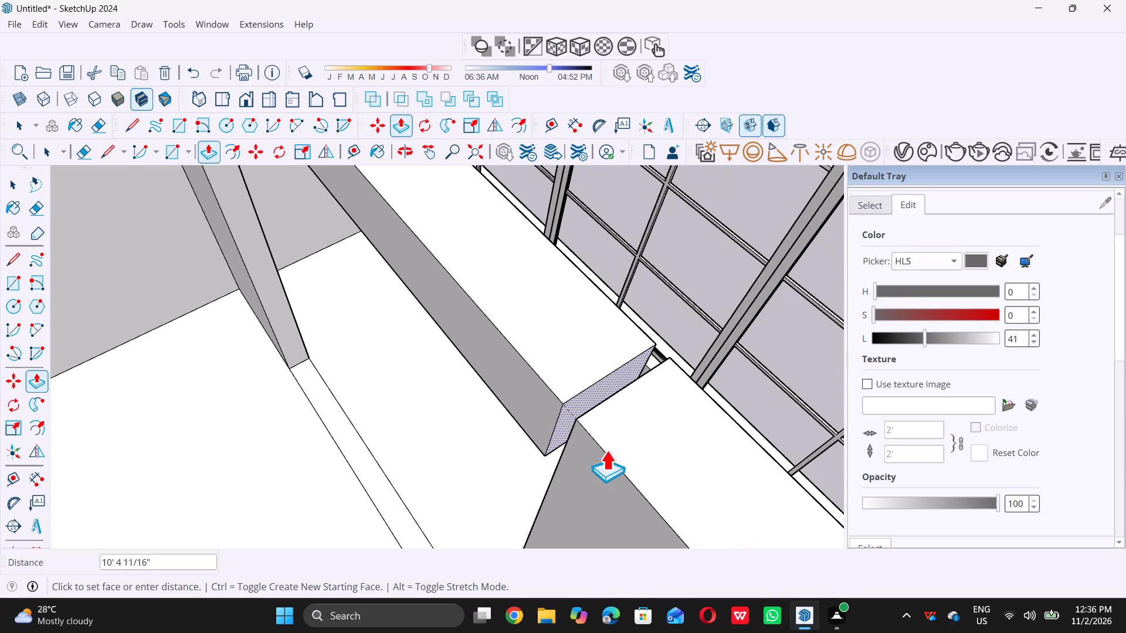
click(624, 464)
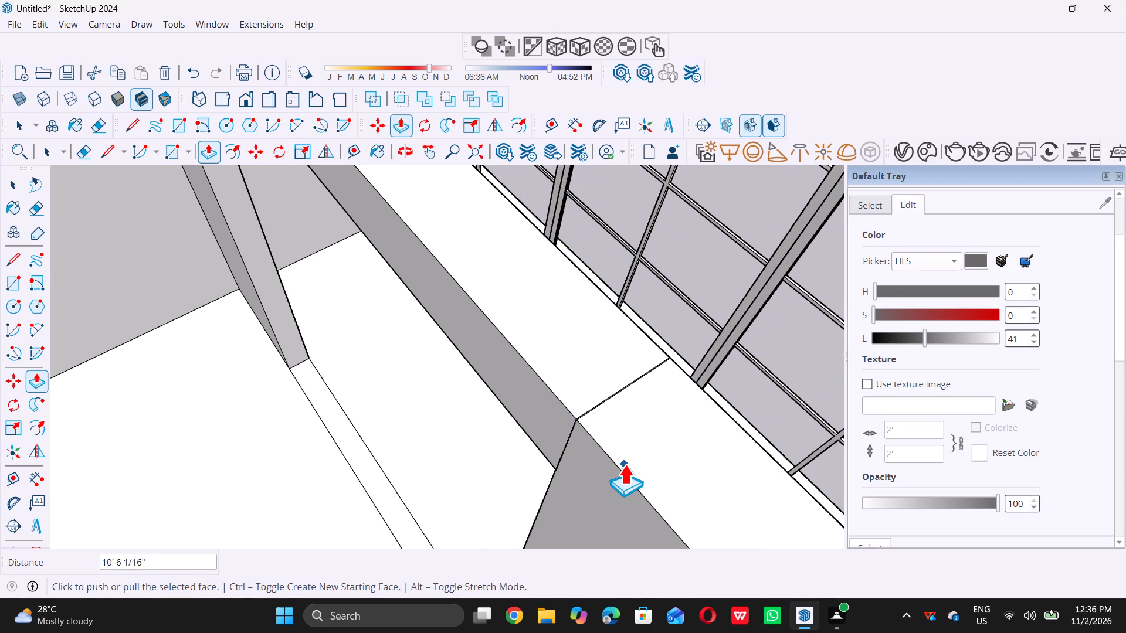
double_click(622, 468)
key(space)
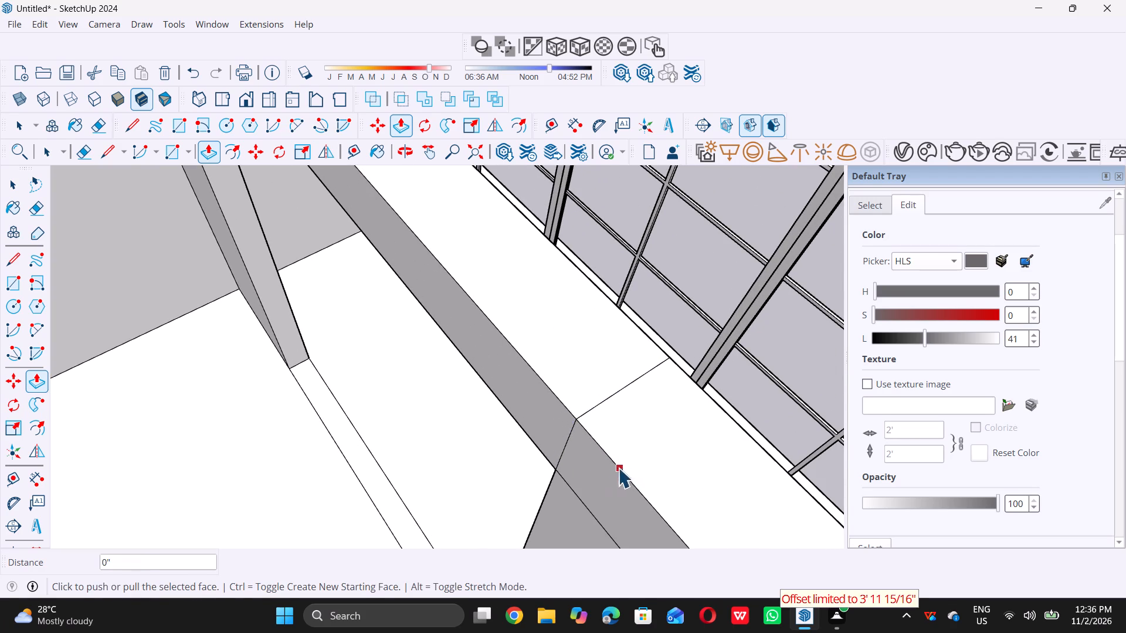
Examine the partition opening and its header from outside, through the front windows.
scroll(492, 403, down, 20)
scroll(492, 403, down, 9)
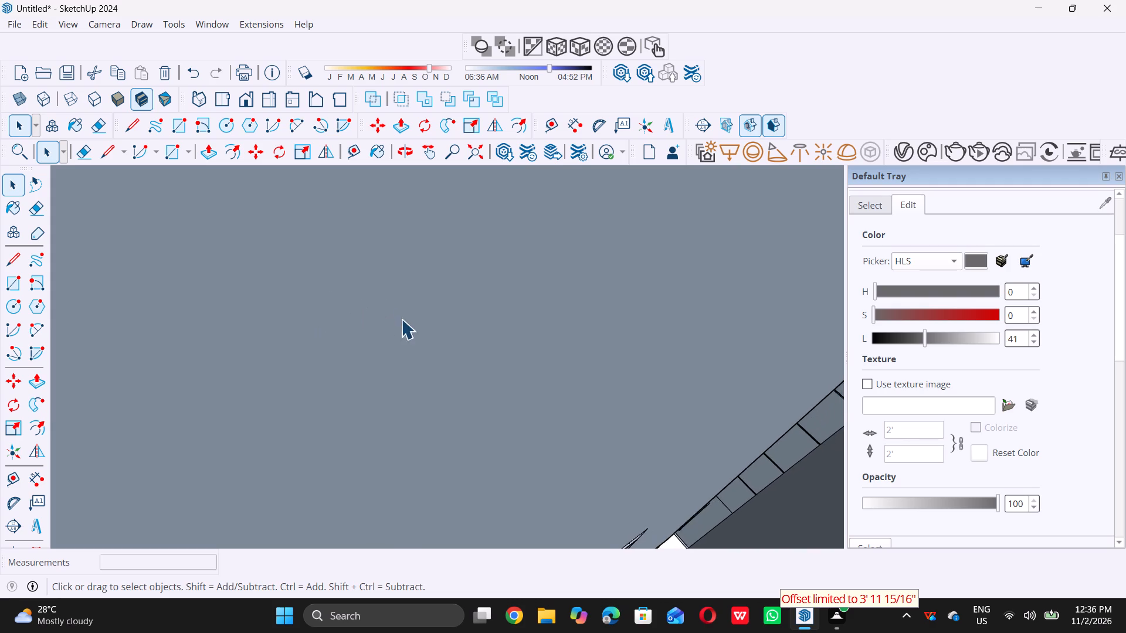
scroll(401, 319, down, 20)
scroll(401, 319, down, 14)
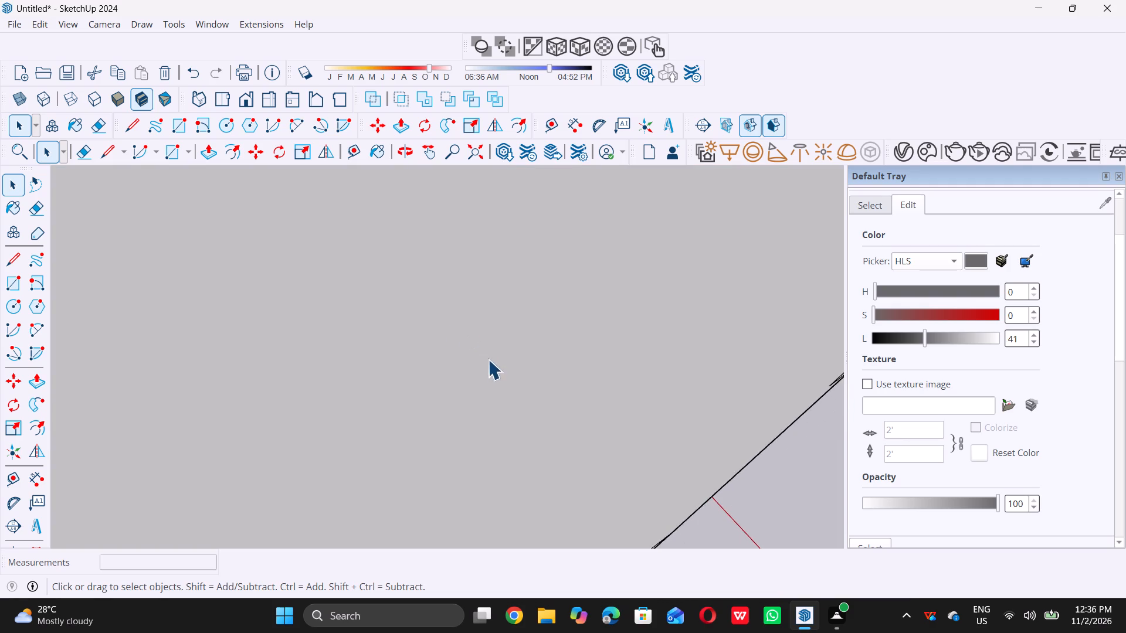
scroll(488, 359, down, 20)
middle_drag(472, 383, 100, 256)
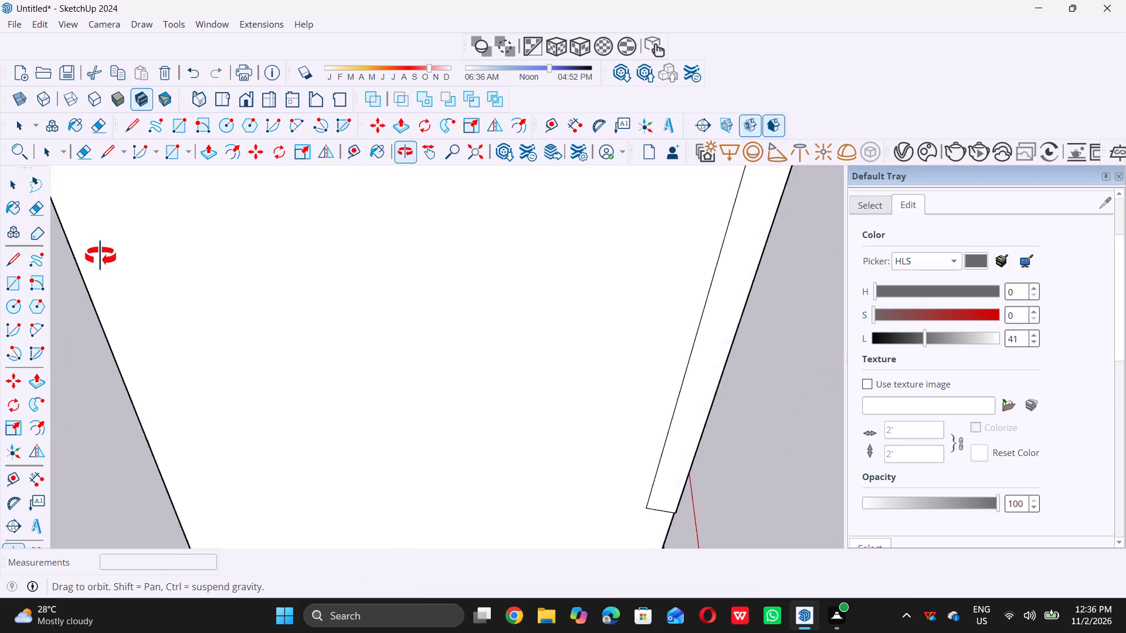
middle_drag(100, 256, 0, 173)
middle_click(0, 173)
scroll(4, 213, down, 14)
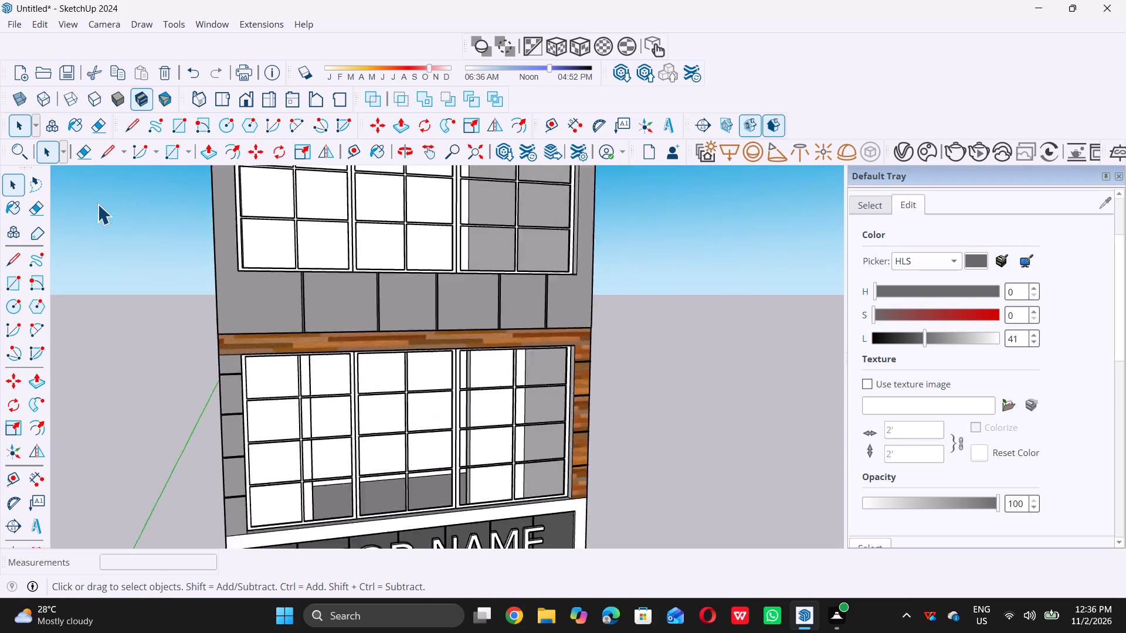
scroll(97, 204, down, 8)
middle_drag(217, 298, 145, 263)
scroll(145, 265, up, 5)
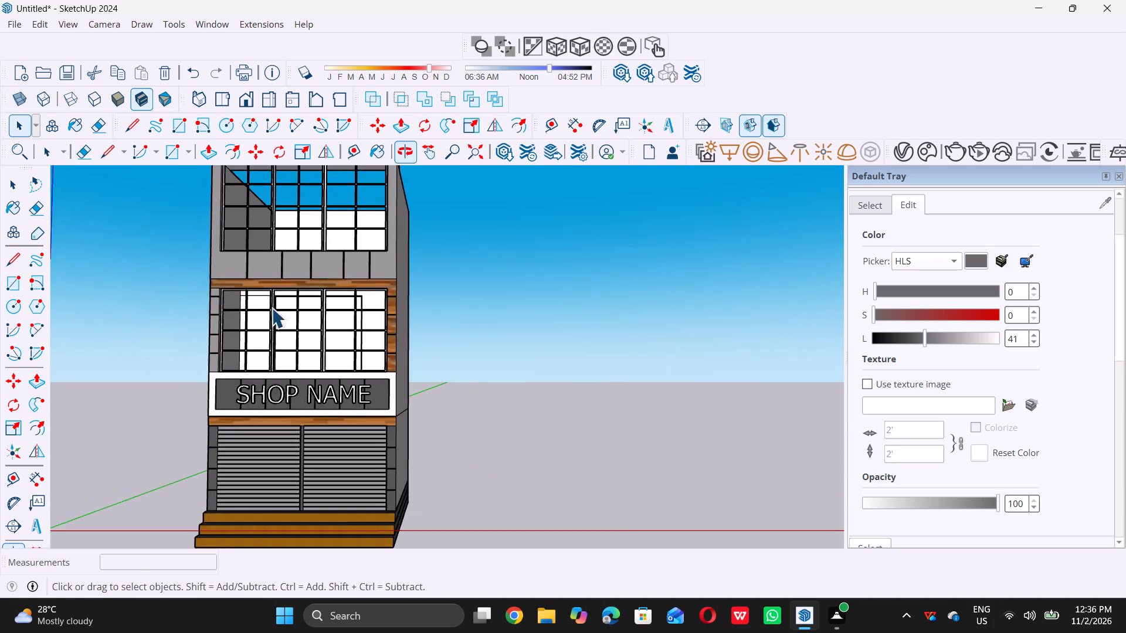
scroll(272, 308, up, 2)
scroll(336, 309, up, 6)
scroll(328, 309, down, 7)
scroll(314, 336, up, 1)
scroll(314, 336, down, 8)
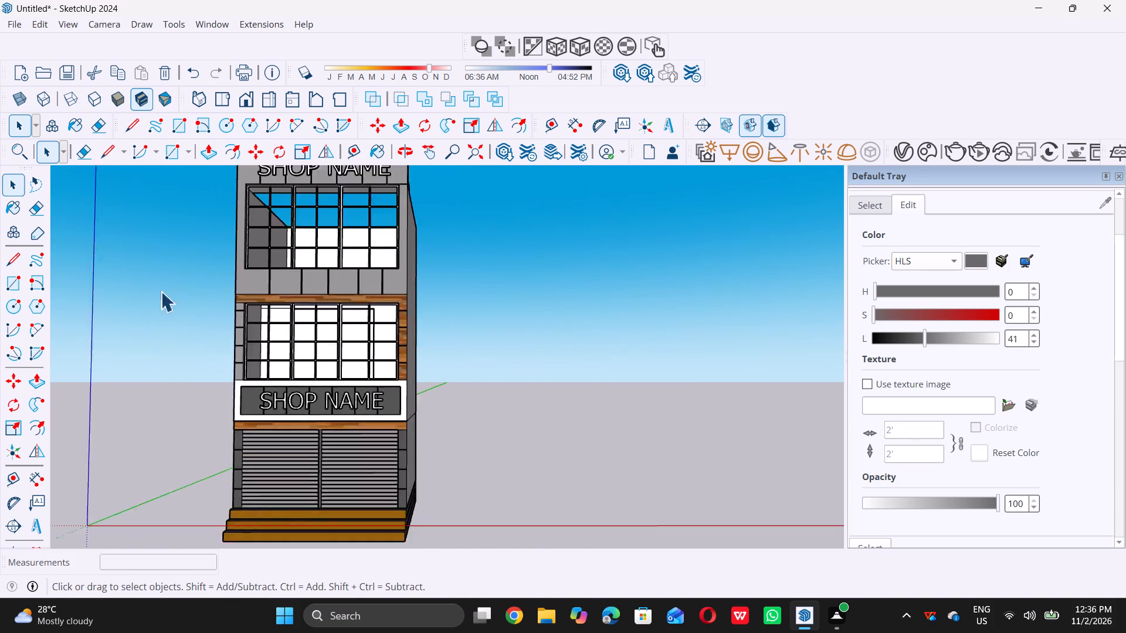
Examine the joined partition walls and the header over the opening from above, viewing the open-topped kiosk from several sides.
scroll(161, 291, down, 7)
middle_drag(131, 268, 707, 502)
scroll(658, 467, up, 7)
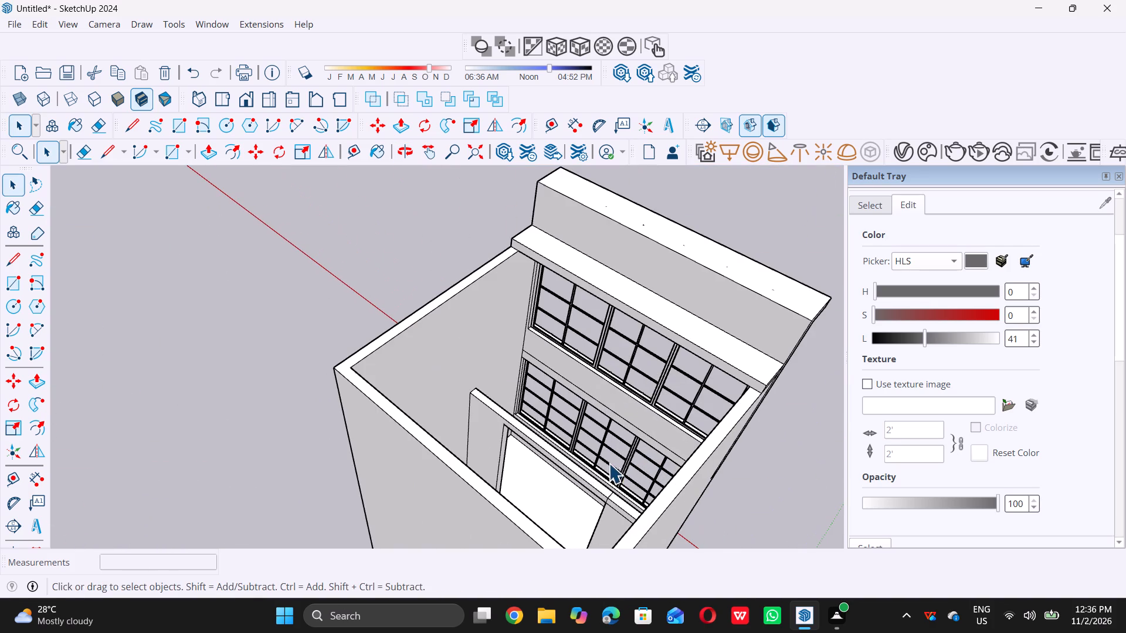
middle_drag(541, 471, 526, 440)
scroll(526, 440, up, 4)
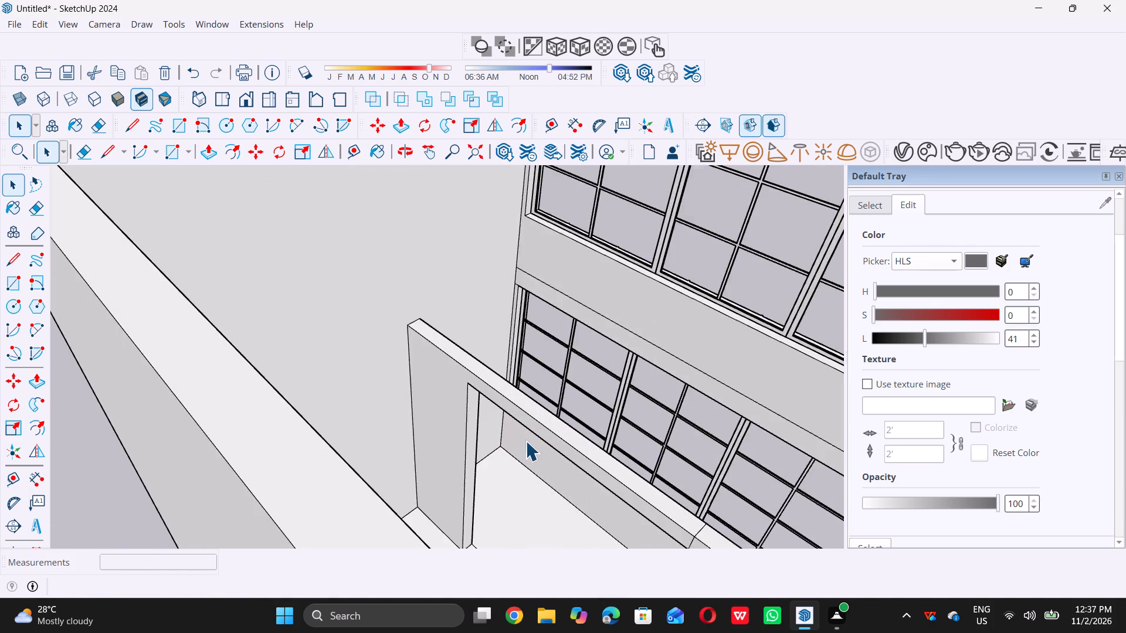
scroll(525, 441, up, 7)
middle_drag(515, 414, 504, 355)
scroll(504, 355, up, 1)
scroll(495, 377, down, 6)
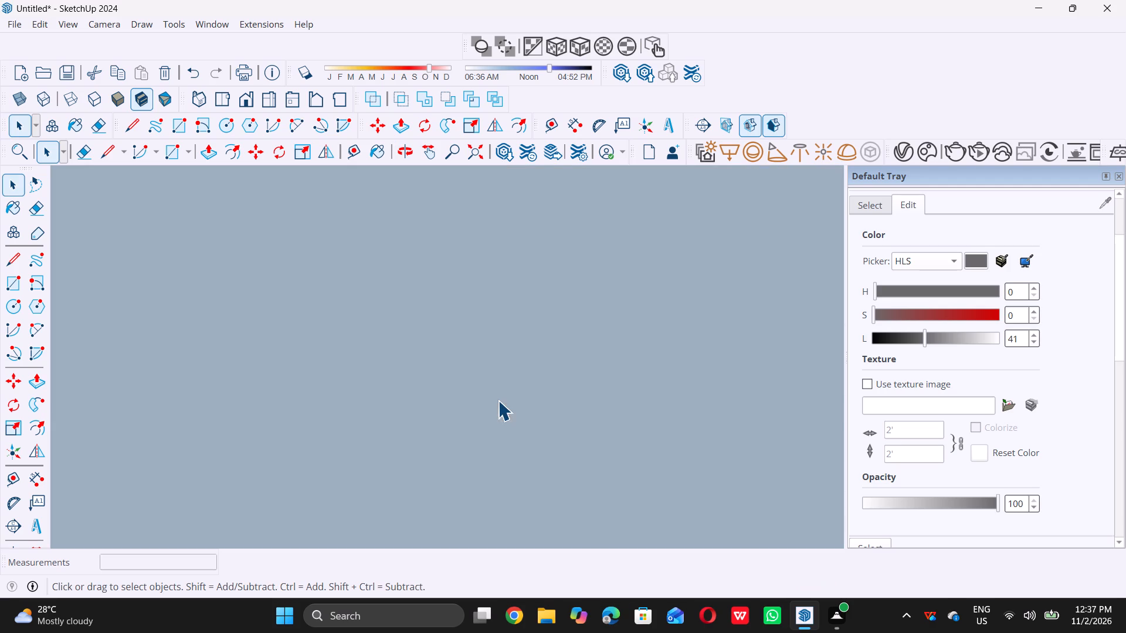
scroll(498, 400, down, 19)
scroll(283, 435, down, 16)
scroll(515, 411, down, 3)
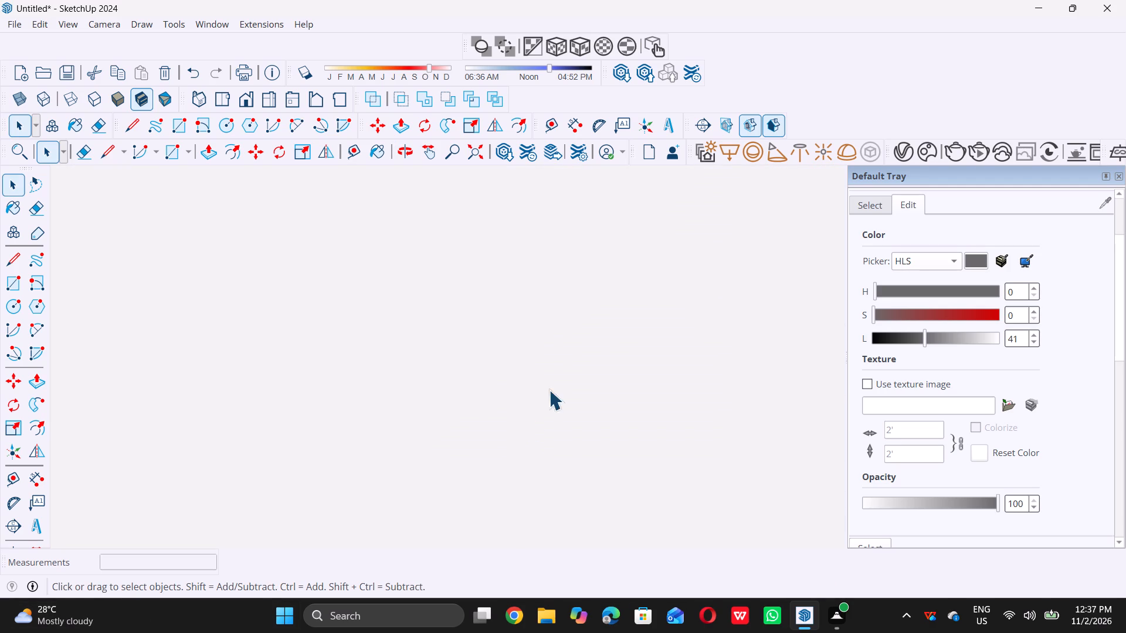
scroll(549, 390, down, 20)
scroll(549, 390, down, 13)
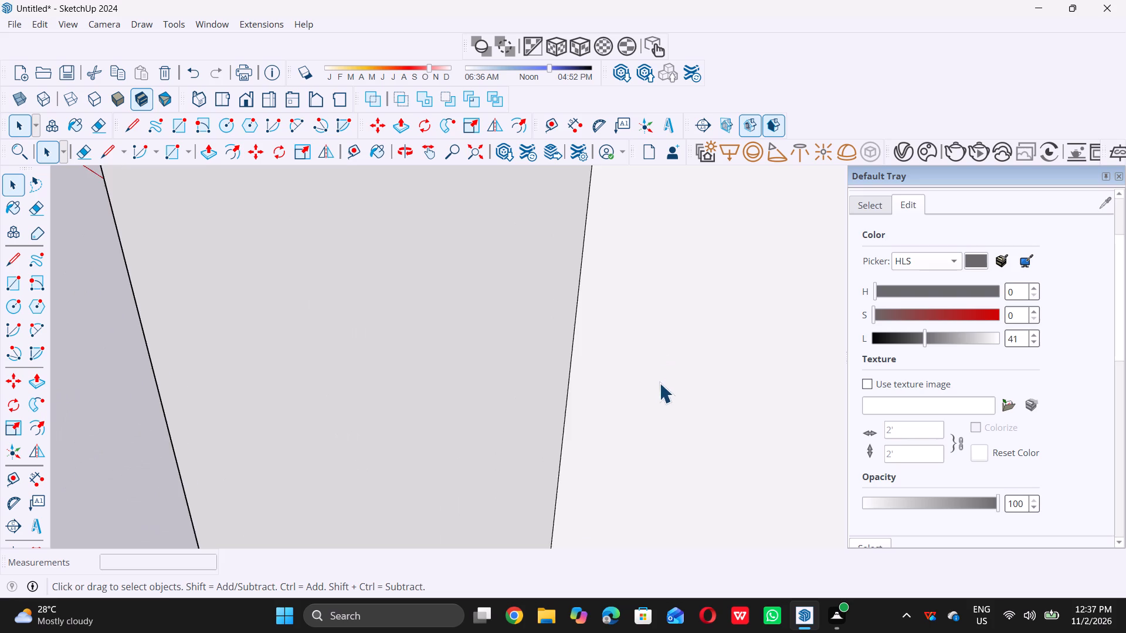
scroll(659, 383, down, 20)
scroll(659, 383, down, 2)
middle_drag(646, 321, 624, 390)
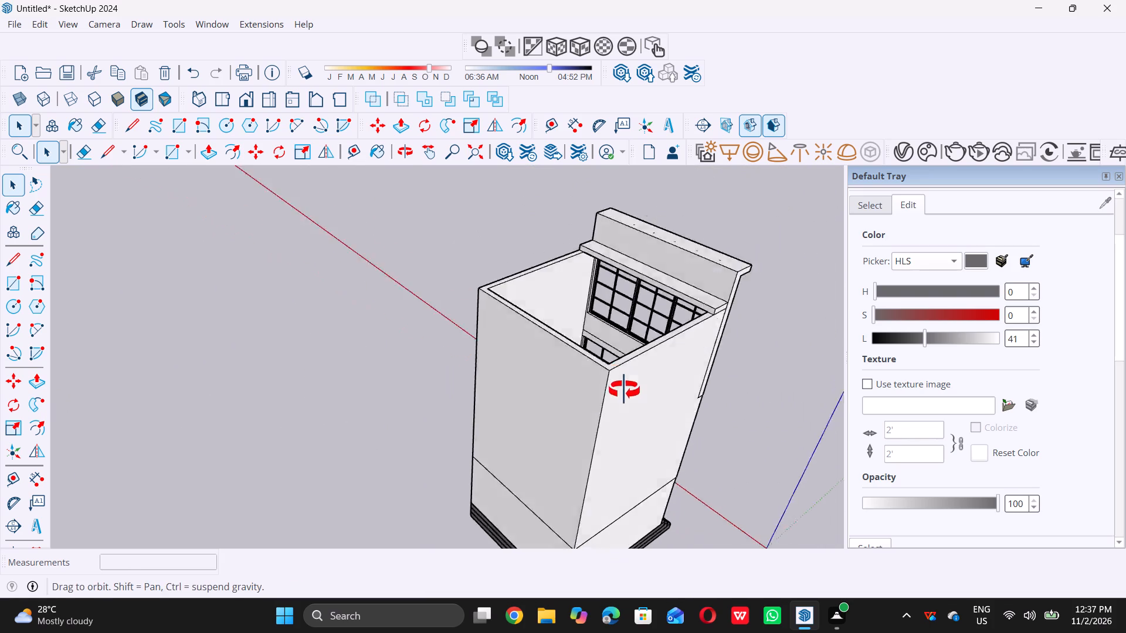
middle_drag(624, 390, 643, 378)
scroll(587, 348, up, 12)
middle_drag(564, 438, 564, 434)
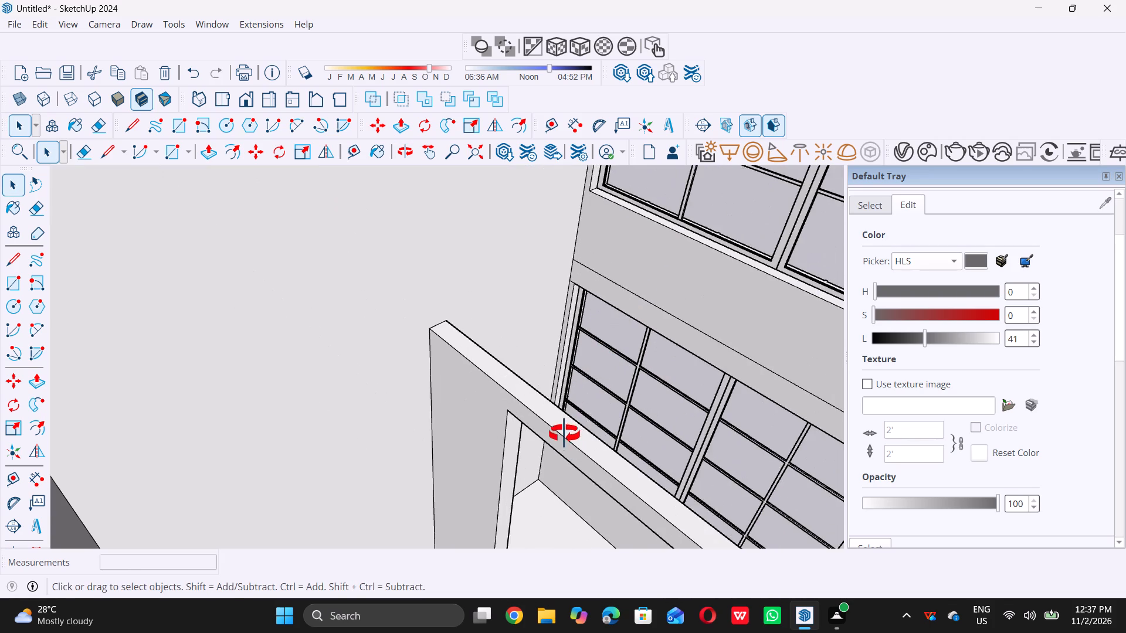
middle_drag(564, 434, 533, 343)
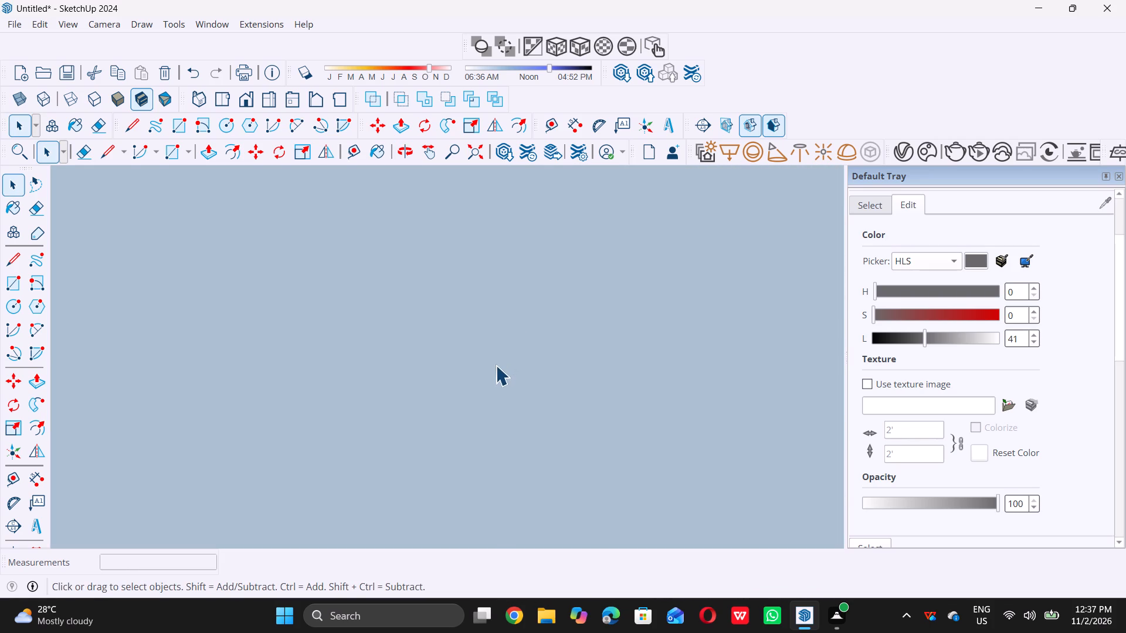
scroll(495, 367, down, 20)
scroll(495, 367, down, 12)
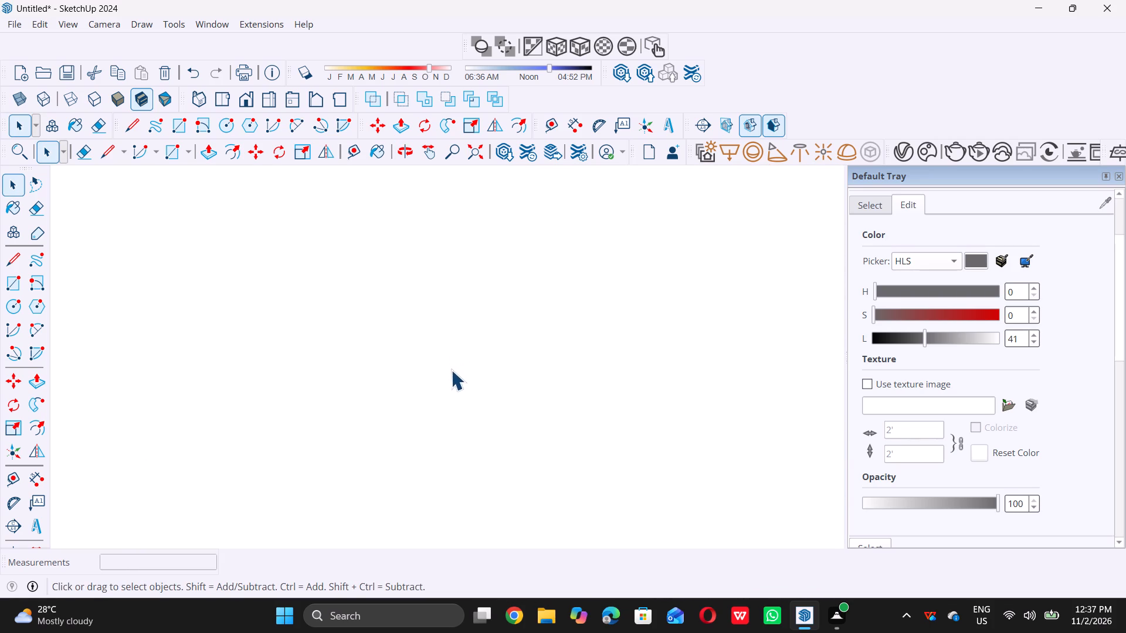
scroll(451, 370, down, 20)
scroll(451, 370, down, 16)
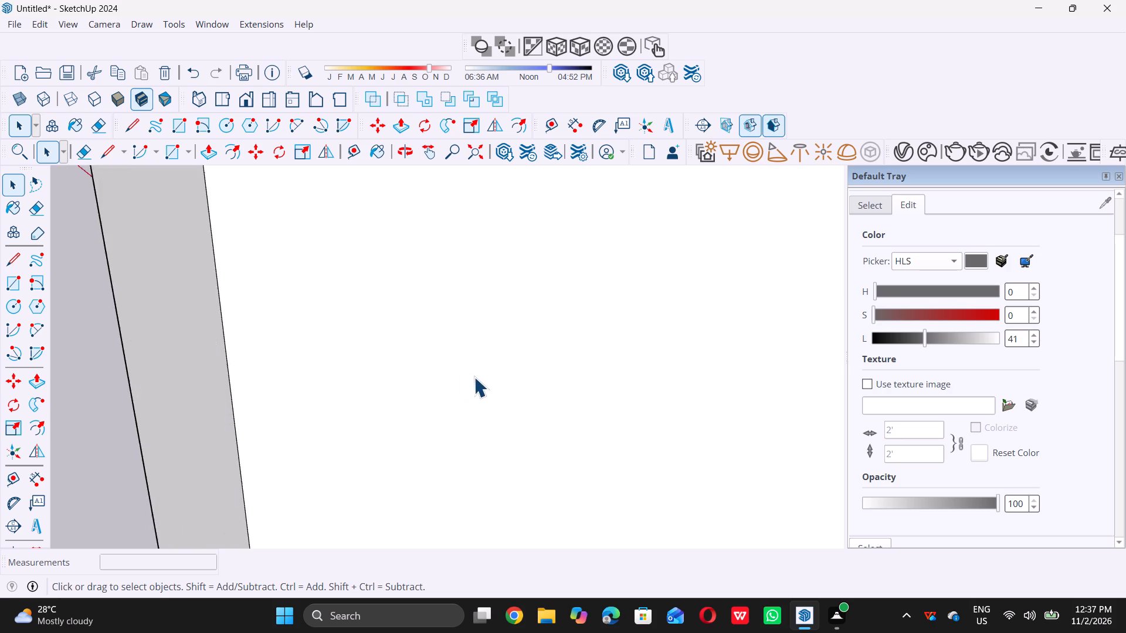
scroll(474, 377, down, 20)
scroll(474, 377, down, 5)
middle_drag(537, 380, 384, 456)
scroll(501, 404, down, 1)
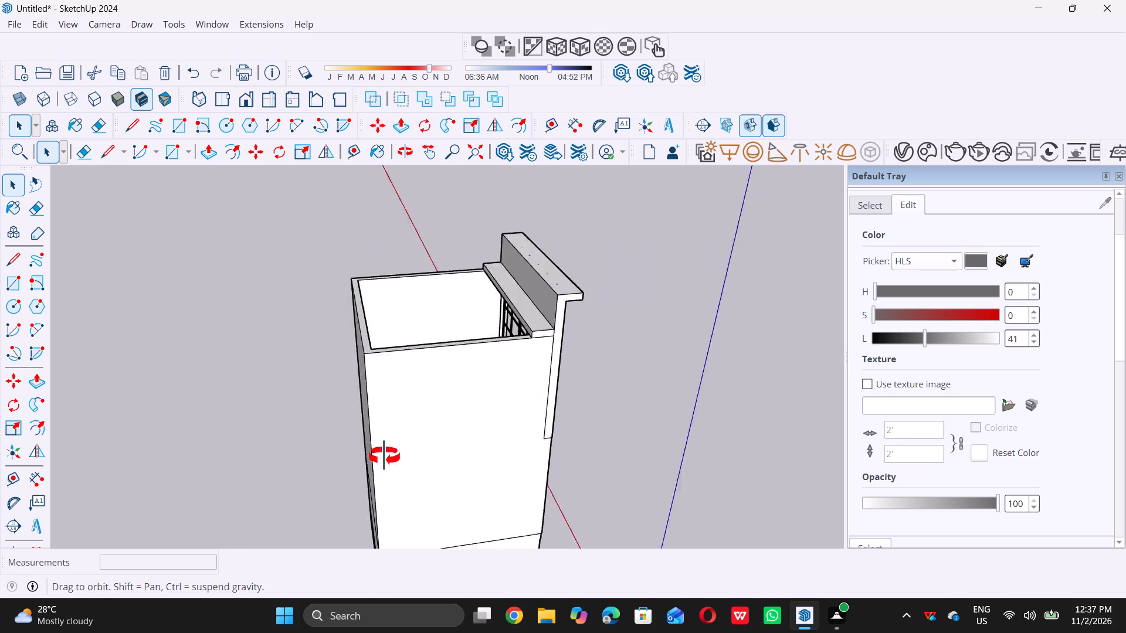
middle_drag(384, 456, 201, 486)
middle_drag(448, 375, 321, 553)
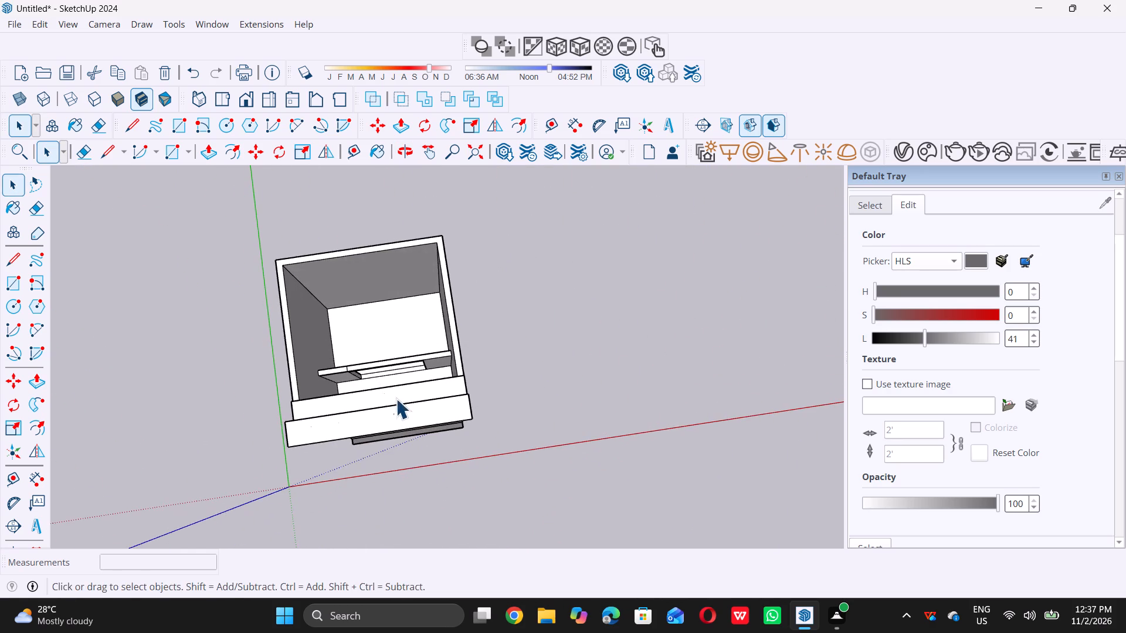
middle_drag(396, 399, 366, 452)
middle_drag(436, 433, 441, 393)
scroll(441, 394, up, 1)
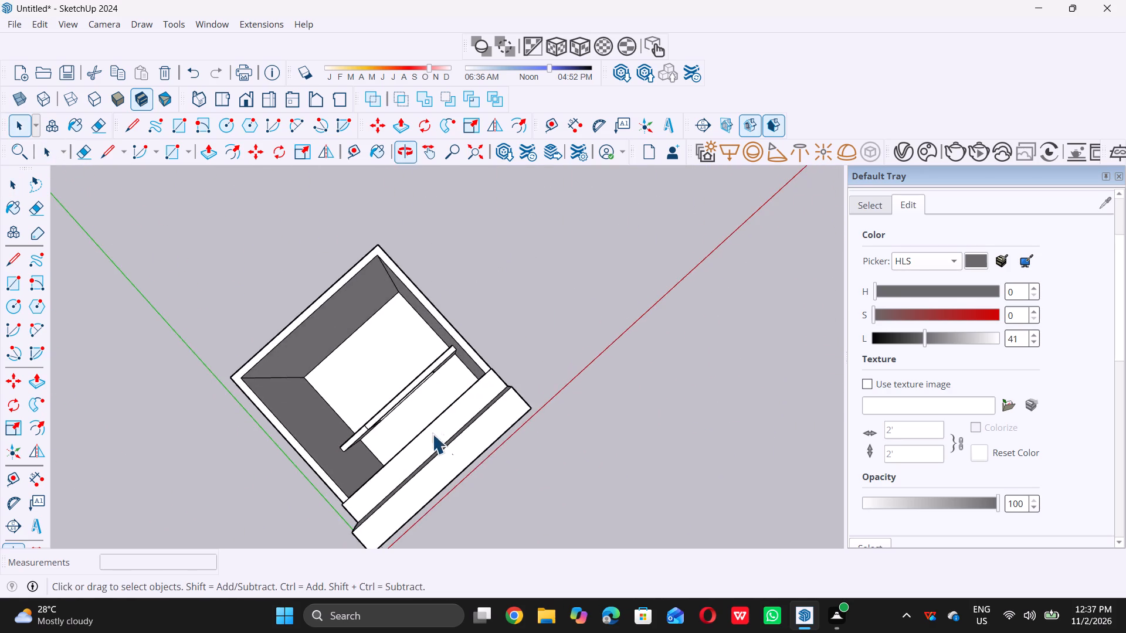
scroll(433, 448, down, 6)
middle_drag(487, 462, 211, 385)
middle_click(211, 384)
middle_drag(351, 402, 123, 451)
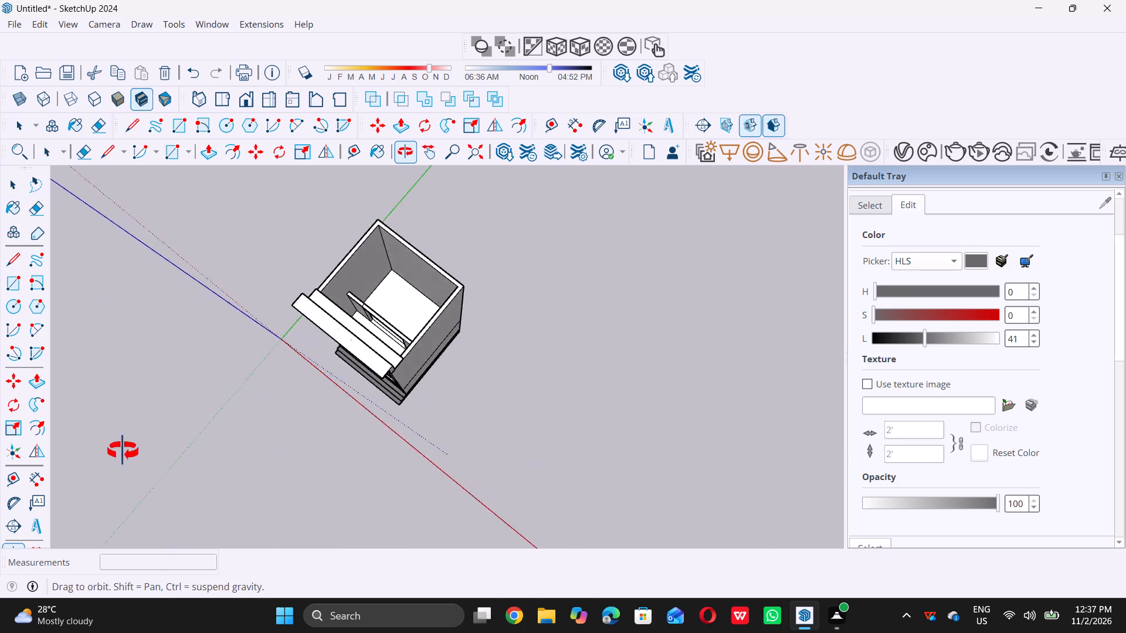
middle_drag(123, 451, 0, 455)
middle_drag(562, 399, 576, 419)
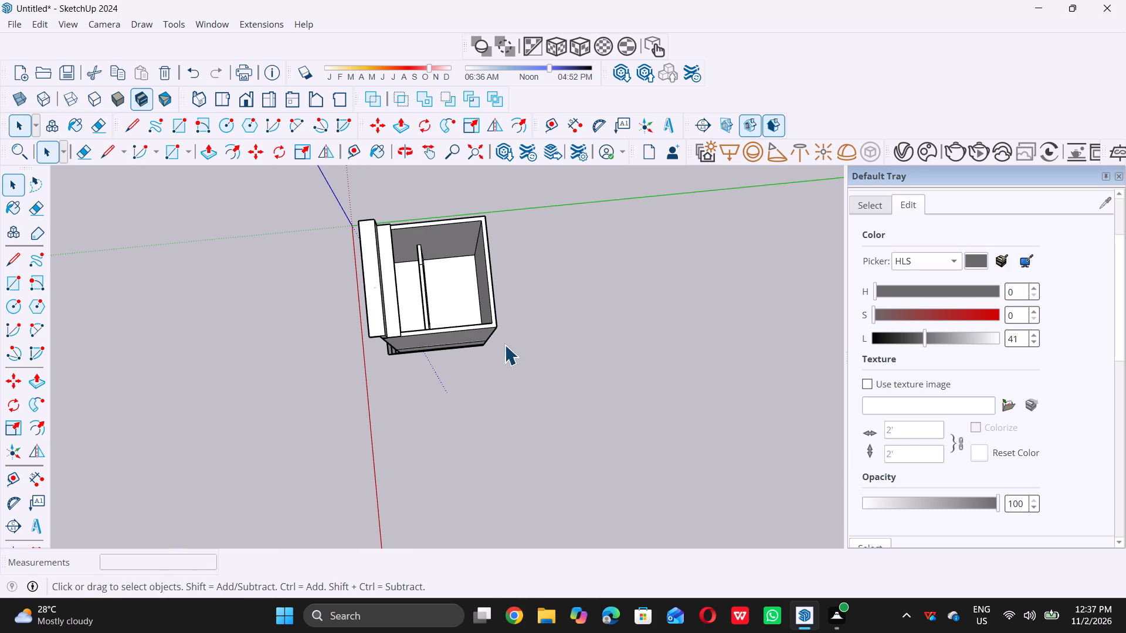
scroll(452, 243, up, 10)
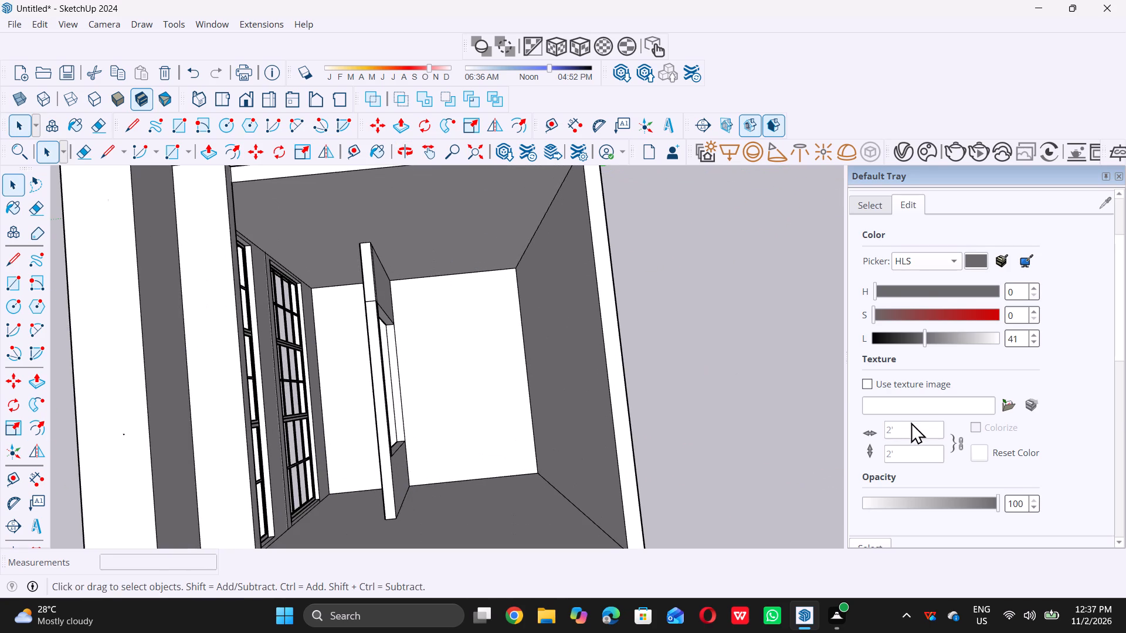
Add two scenes of the close-up view looking down into the kiosk at the interior partition opening.
scroll(911, 422, down, 13)
scroll(945, 477, down, 9)
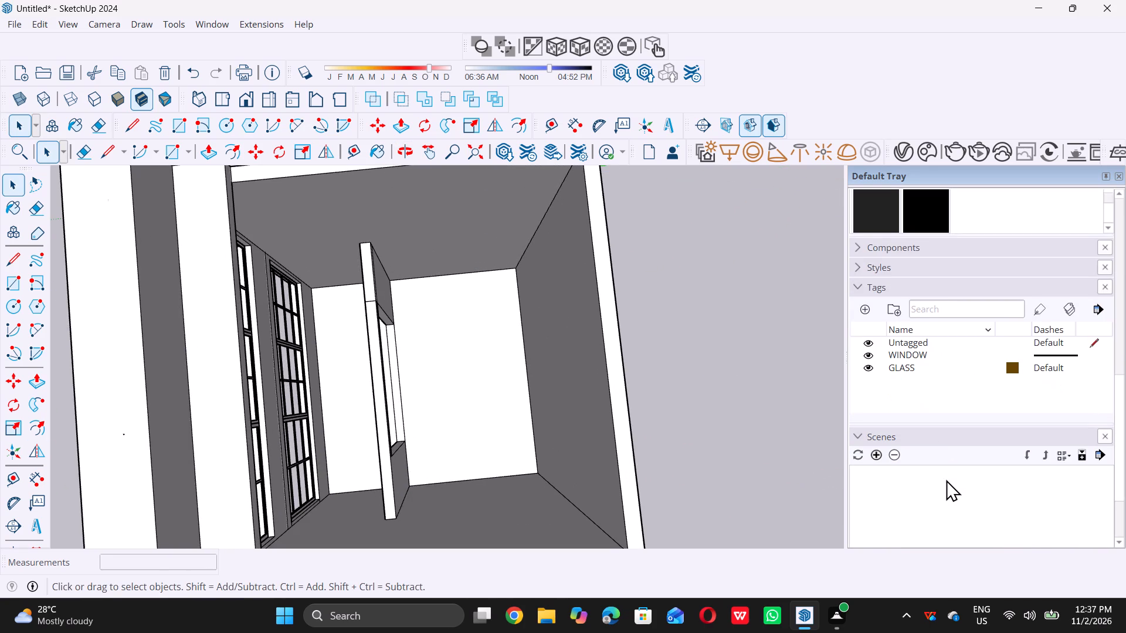
middle_drag(448, 400, 347, 360)
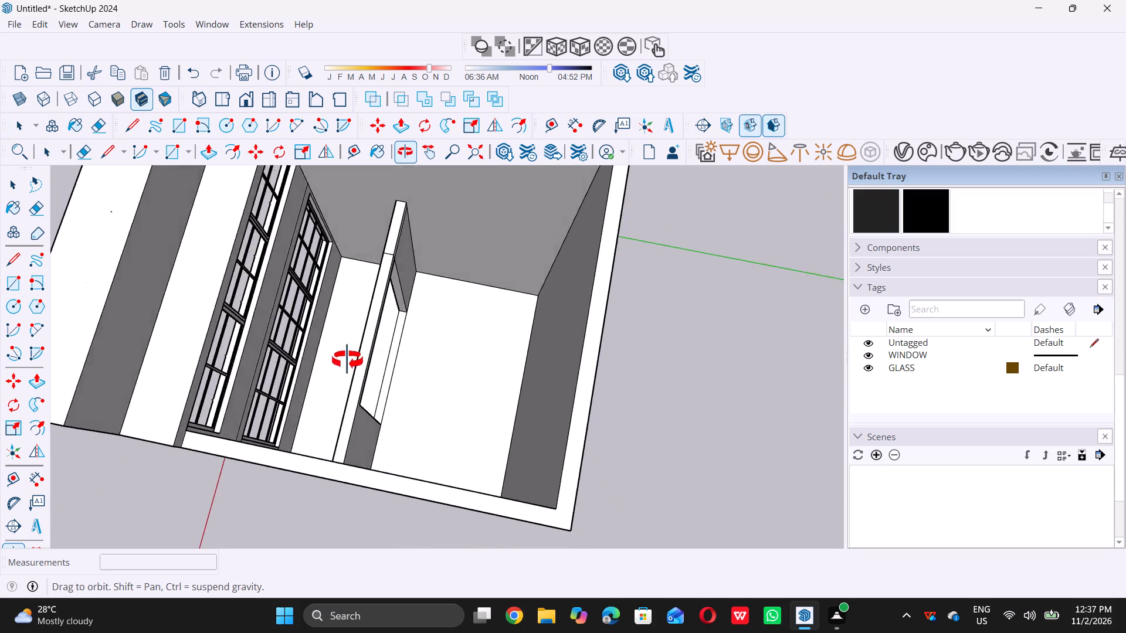
middle_drag(347, 360, 436, 387)
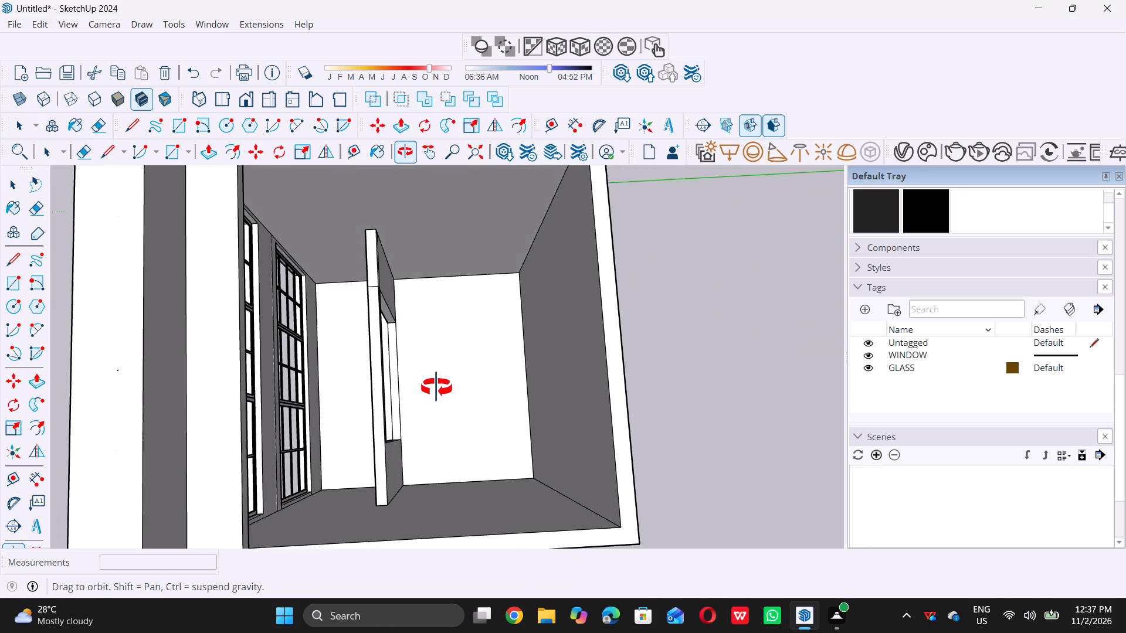
middle_drag(436, 387, 438, 387)
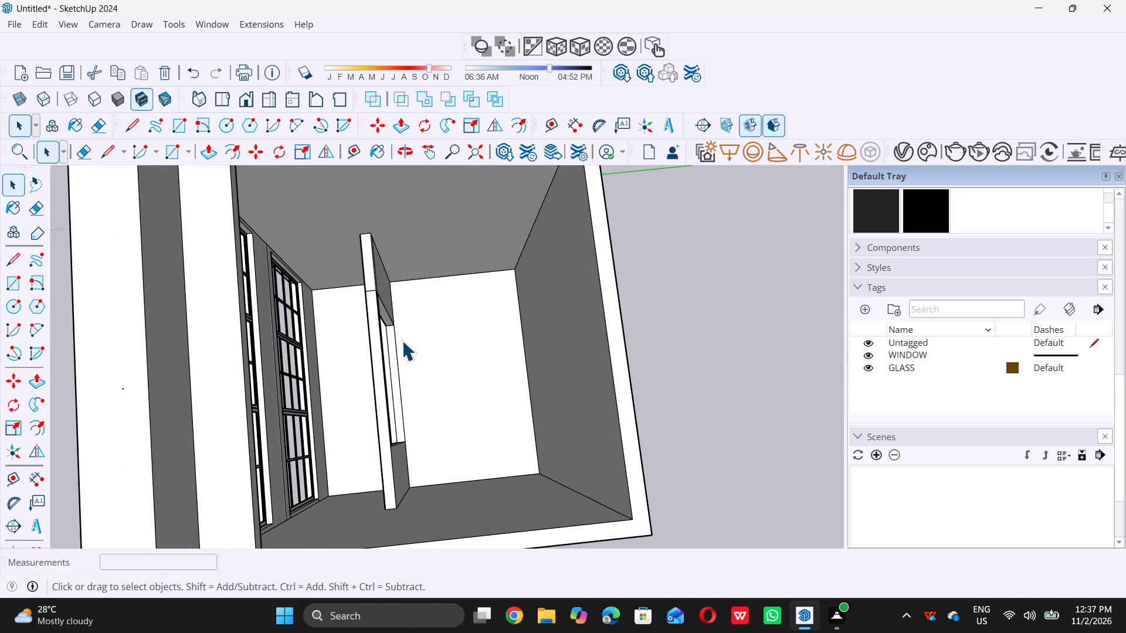
middle_drag(408, 374, 377, 391)
scroll(375, 383, up, 2)
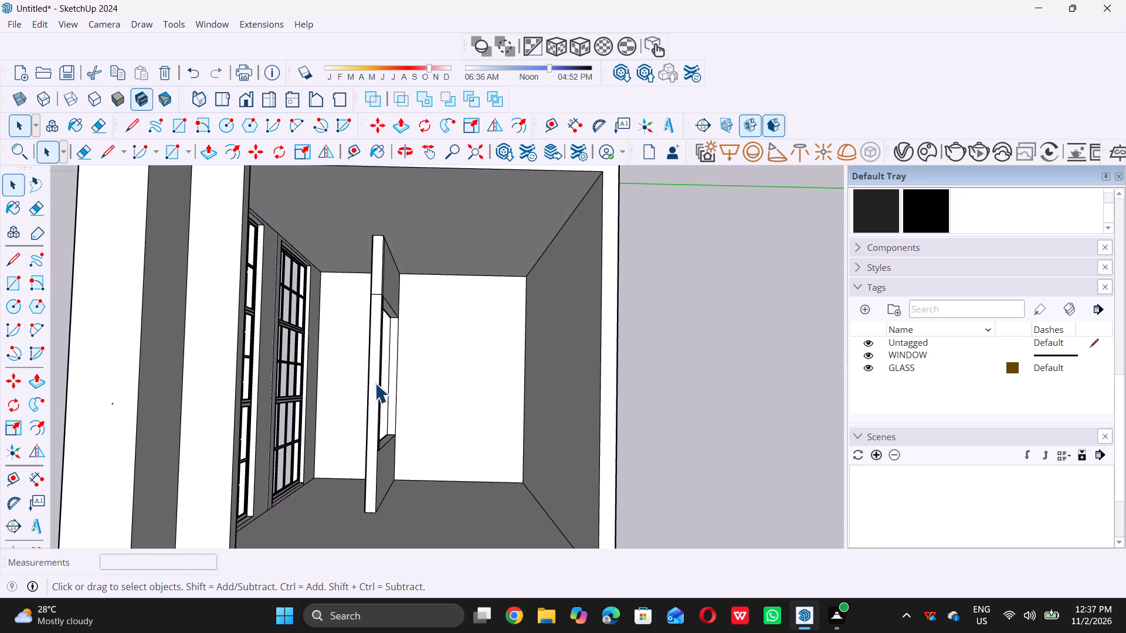
scroll(375, 383, up, 5)
scroll(431, 369, up, 3)
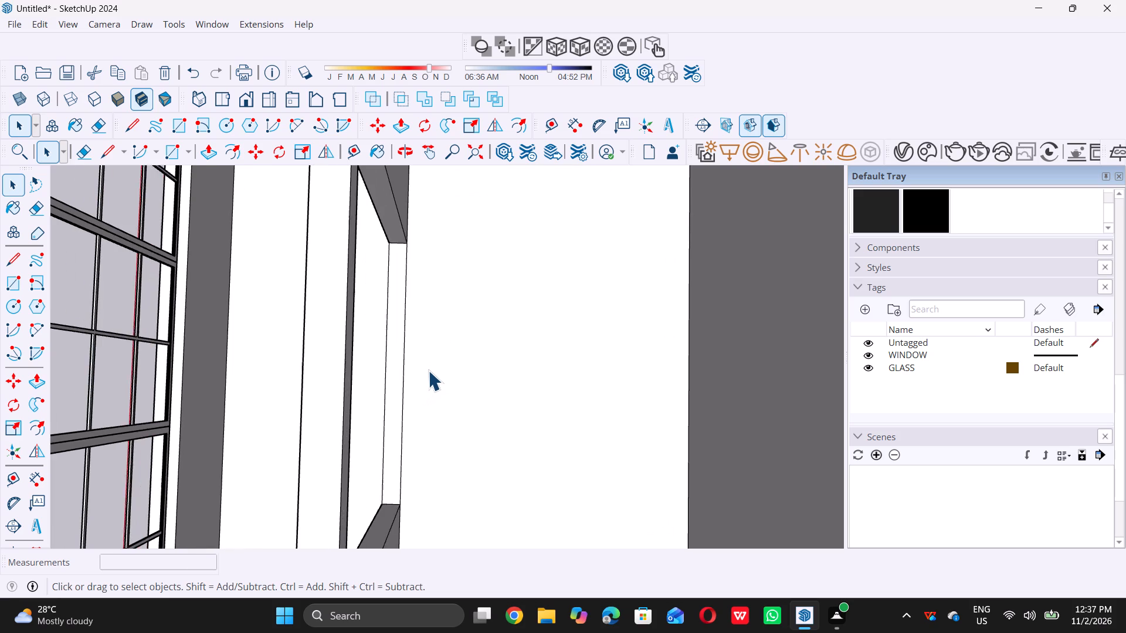
scroll(428, 370, up, 3)
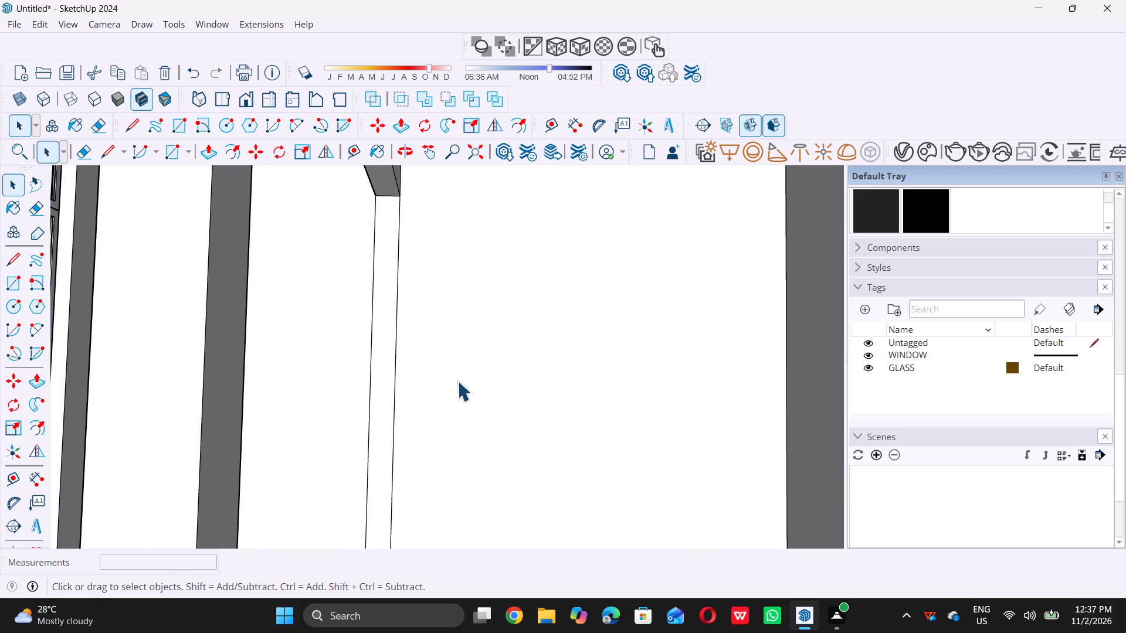
double_click(877, 454)
Examine the partition opening from above and the kiosk's outer corner, recalling Scene 1 between the views.
scroll(411, 390, down, 11)
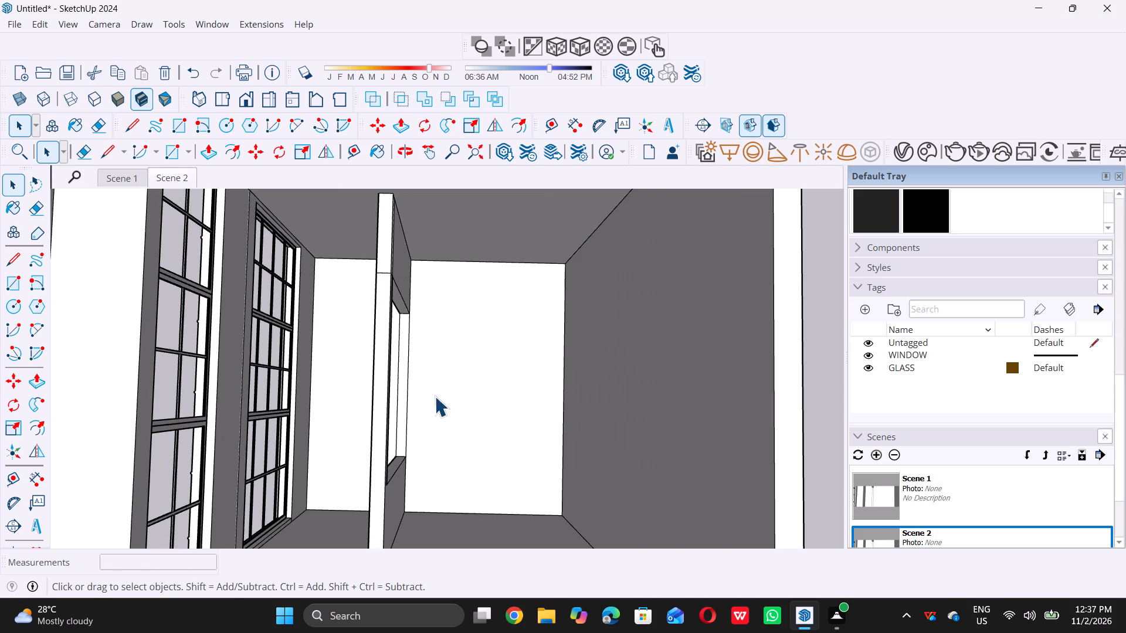
middle_drag(435, 396, 239, 323)
scroll(435, 396, down, 1)
scroll(386, 283, up, 2)
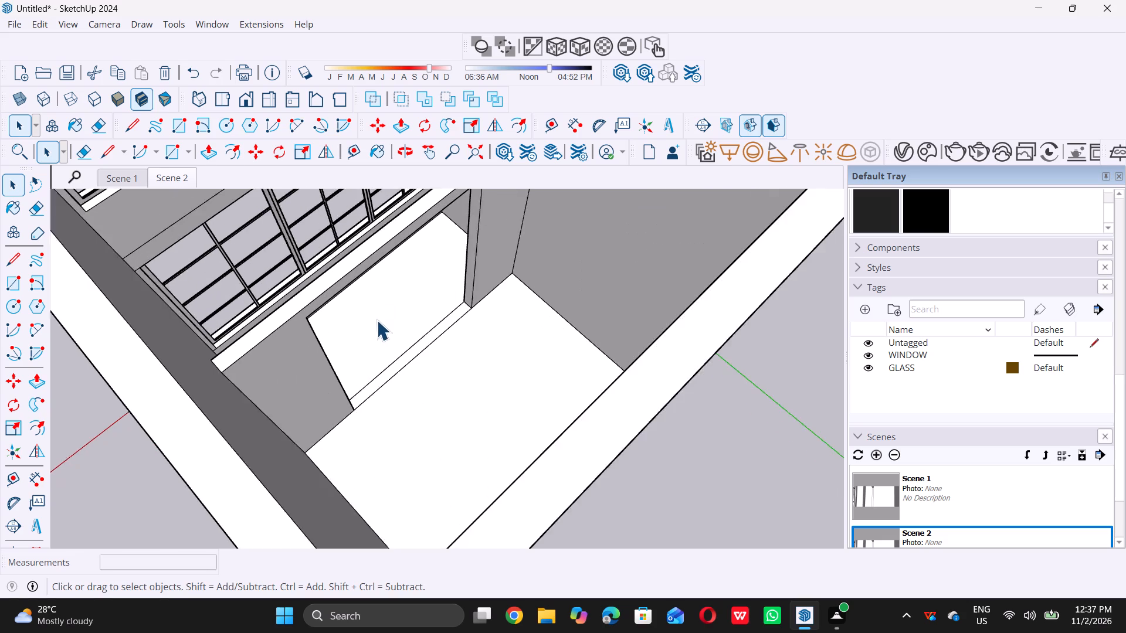
scroll(369, 342, down, 6)
middle_drag(370, 370, 367, 308)
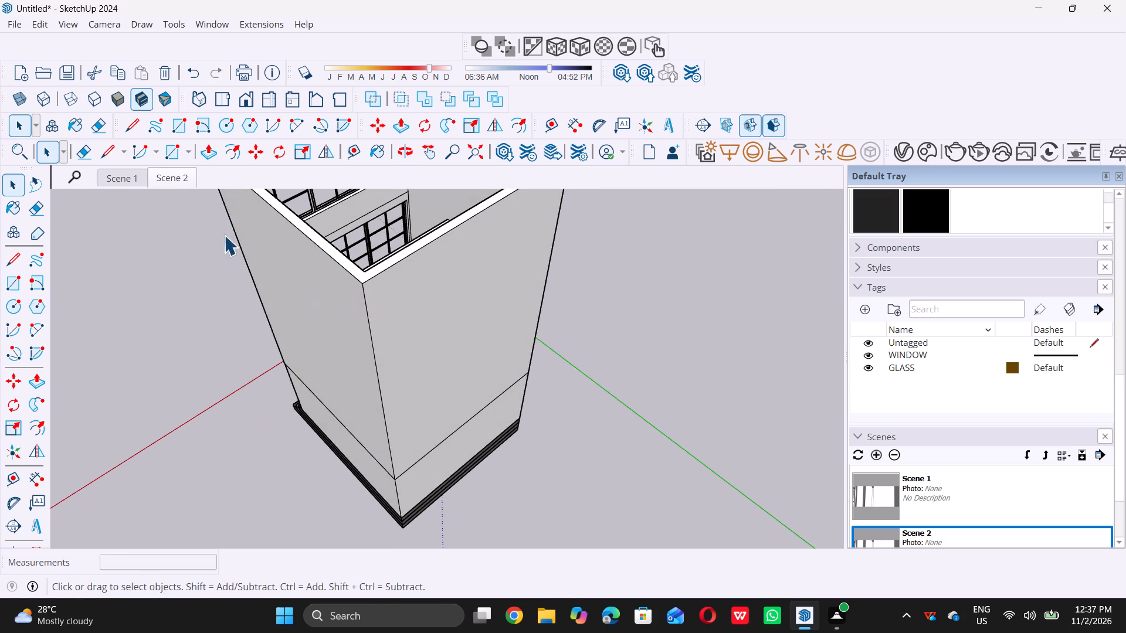
click(105, 178)
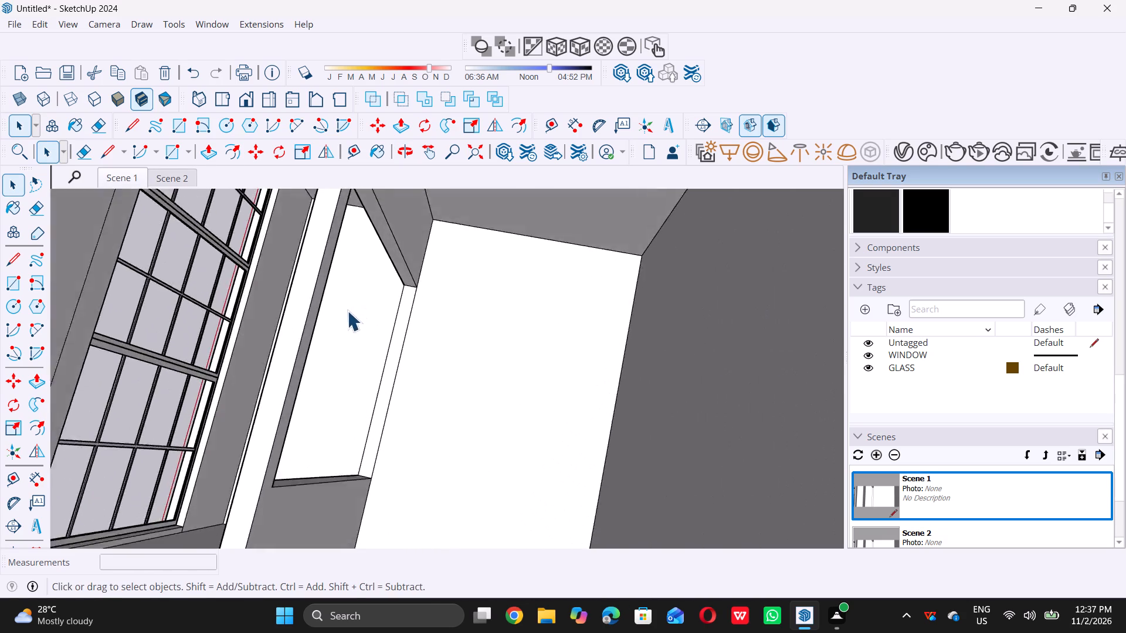
middle_drag(290, 334, 210, 290)
middle_click(210, 290)
scroll(252, 343, down, 5)
middle_drag(274, 328, 213, 281)
scroll(277, 348, down, 13)
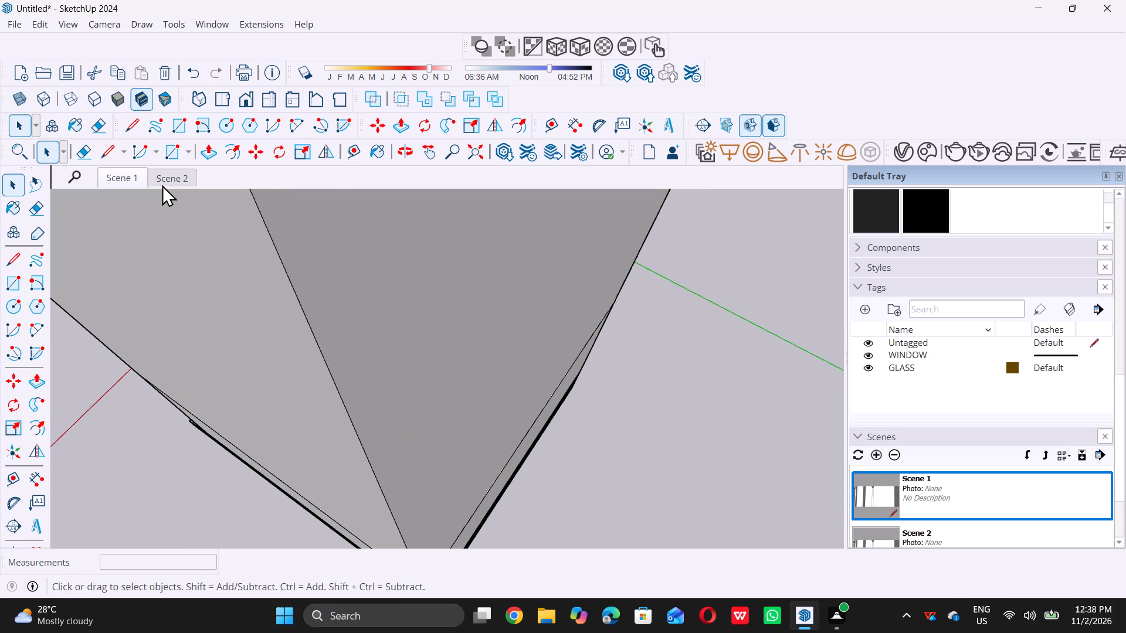
Recall Scene 2 and examine the partition opening and its header from several angles near the front windows.
double_click(162, 181)
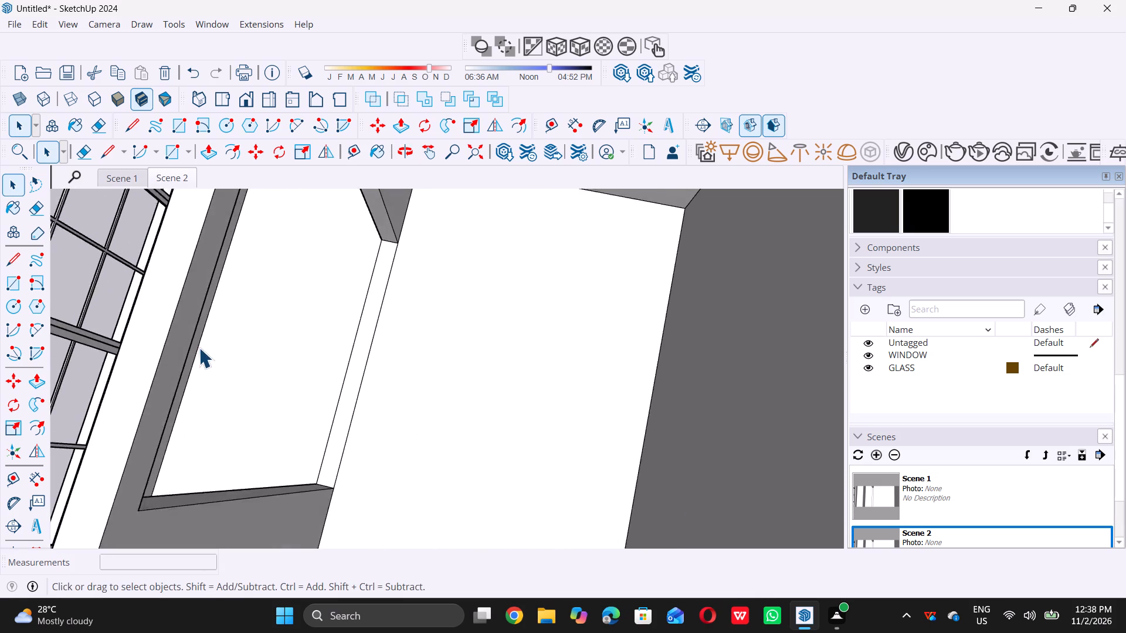
middle_drag(277, 355, 192, 298)
scroll(243, 316, down, 14)
middle_drag(299, 327, 504, 266)
scroll(328, 329, up, 12)
scroll(384, 361, up, 5)
middle_drag(395, 341, 447, 283)
scroll(417, 326, down, 5)
scroll(466, 365, down, 5)
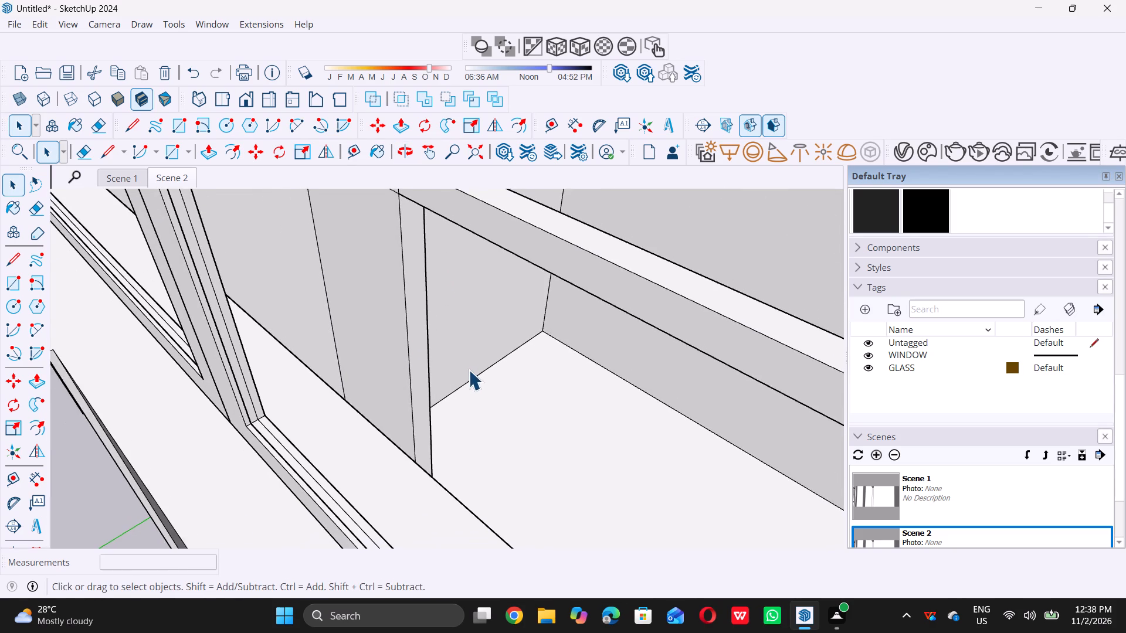
scroll(469, 370, down, 1)
middle_drag(552, 337, 595, 265)
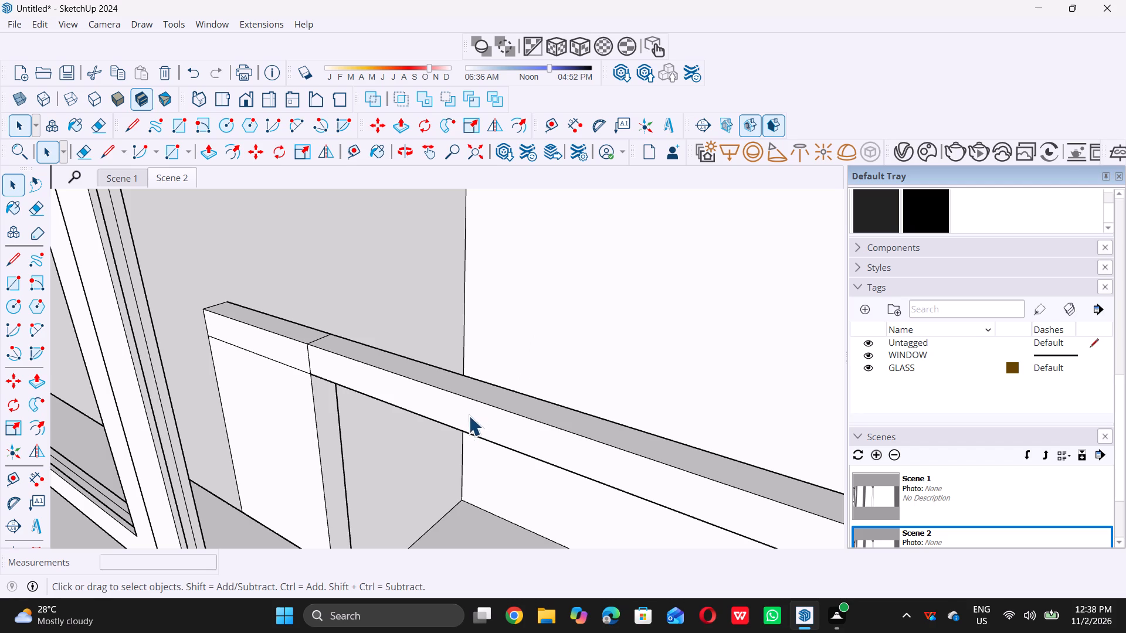
Examine the header's junction with the partition wall at close range from the window side.
shift+double_click(426, 152)
shift+click(365, 392)
shift+drag(374, 382, 382, 338)
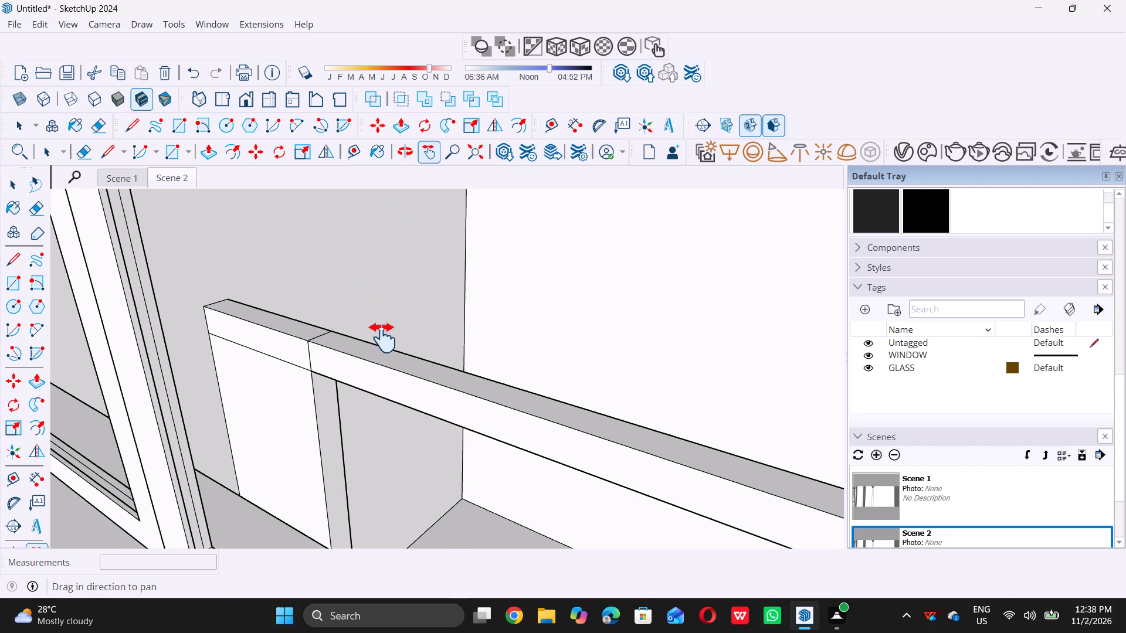
shift+drag(382, 338, 386, 319)
shift+double_click(412, 417)
shift+drag(412, 417, 423, 405)
shift+drag(424, 402, 432, 369)
shift+drag(433, 362, 429, 322)
shift+drag(429, 322, 409, 374)
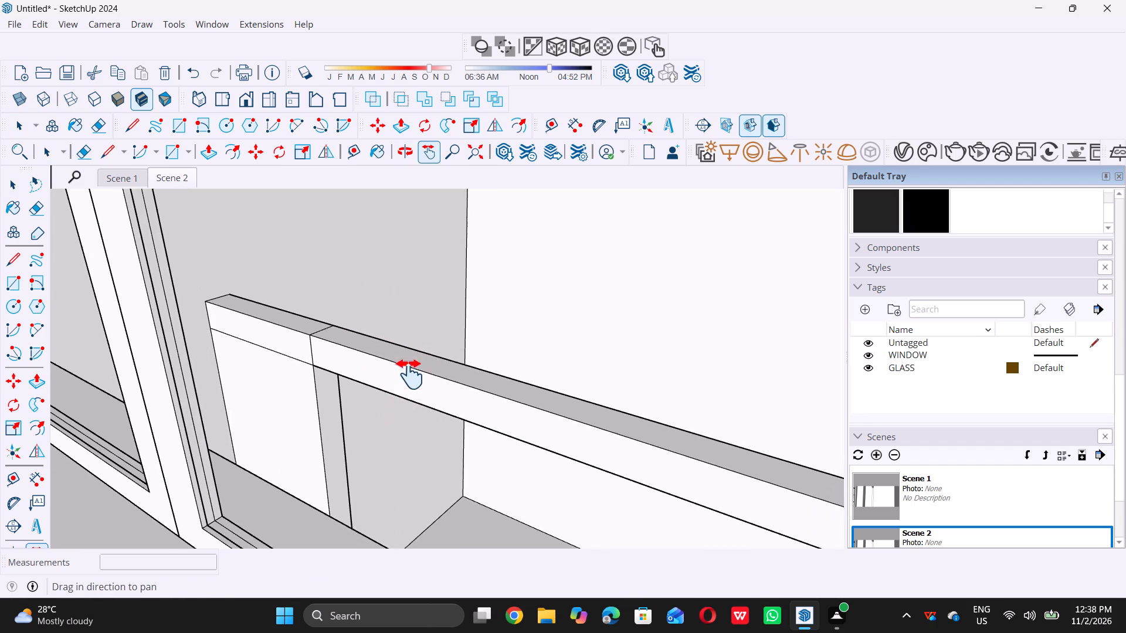
shift+drag(409, 374, 399, 330)
shift+middle_drag(420, 433, 429, 345)
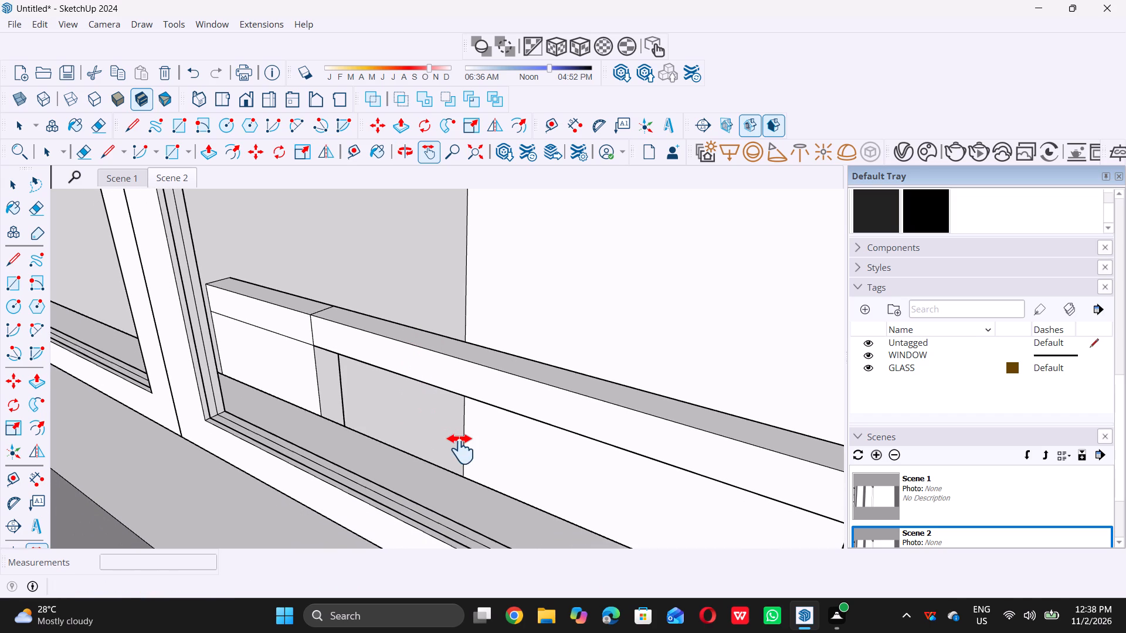
shift+middle_drag(460, 449, 460, 377)
shift+scroll(460, 377, up, 1)
shift+scroll(501, 424, up, 9)
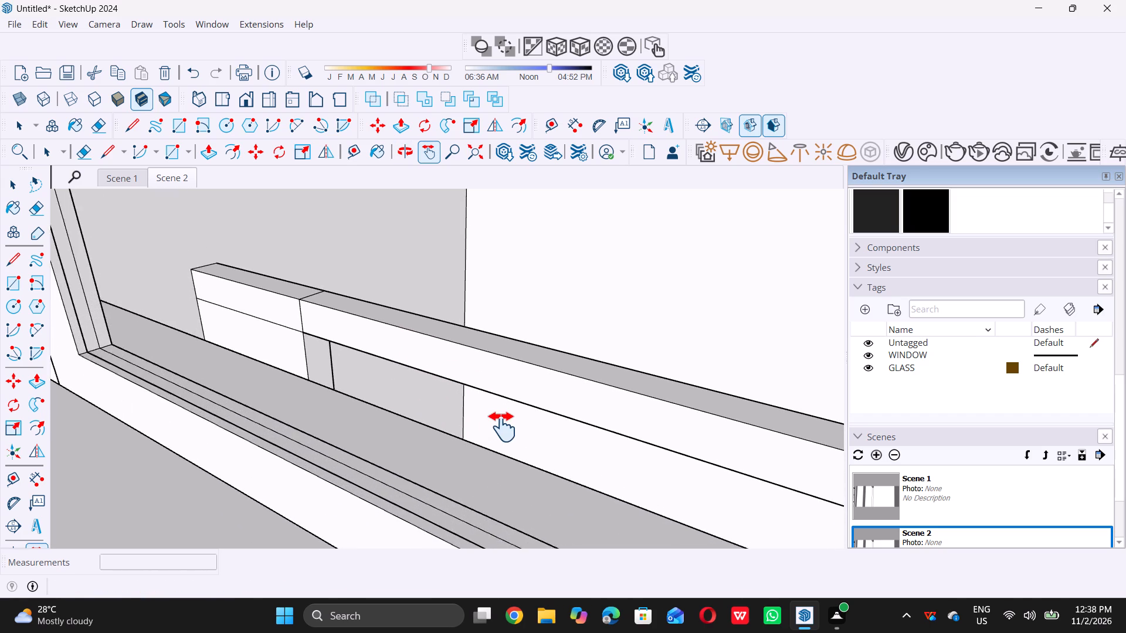
shift+scroll(502, 427, up, 12)
shift+middle_drag(502, 442, 524, 380)
shift+scroll(381, 400, up, 2)
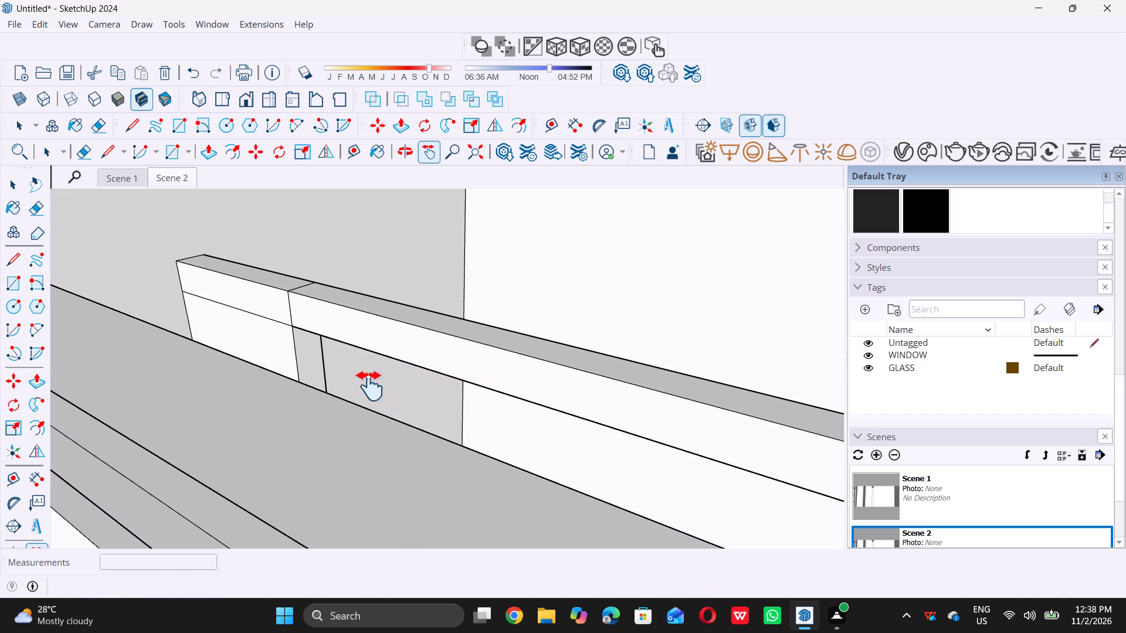
shift+scroll(369, 386, up, 20)
shift+scroll(369, 386, up, 3)
shift+middle_drag(361, 383, 367, 349)
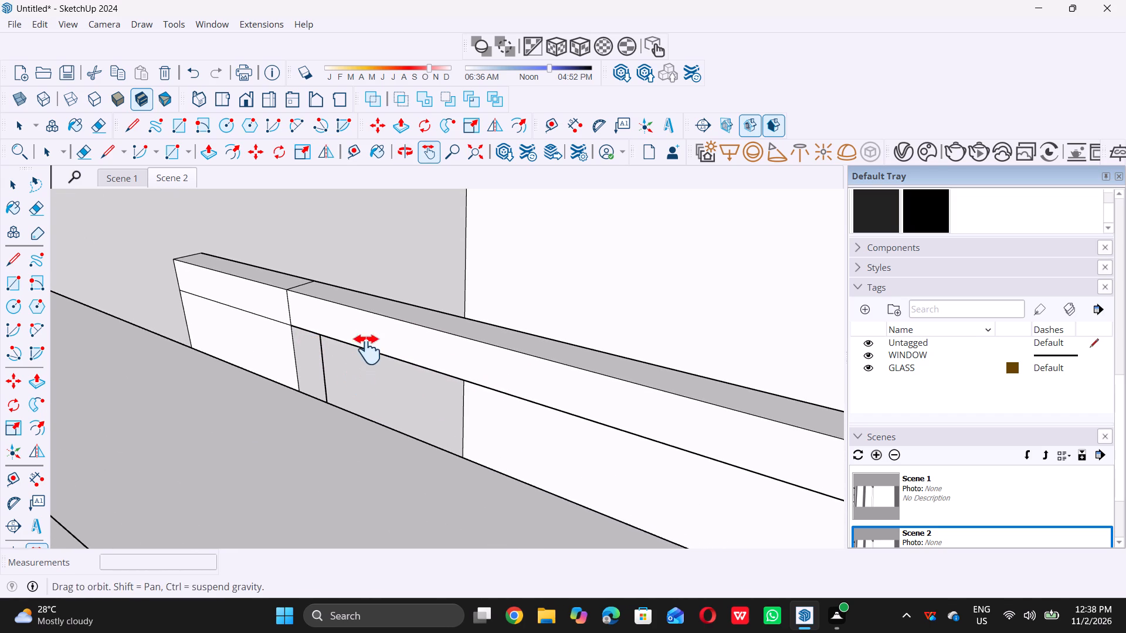
shift+middle_drag(367, 349, 367, 319)
shift+scroll(320, 390, up, 6)
scroll(348, 359, up, 14)
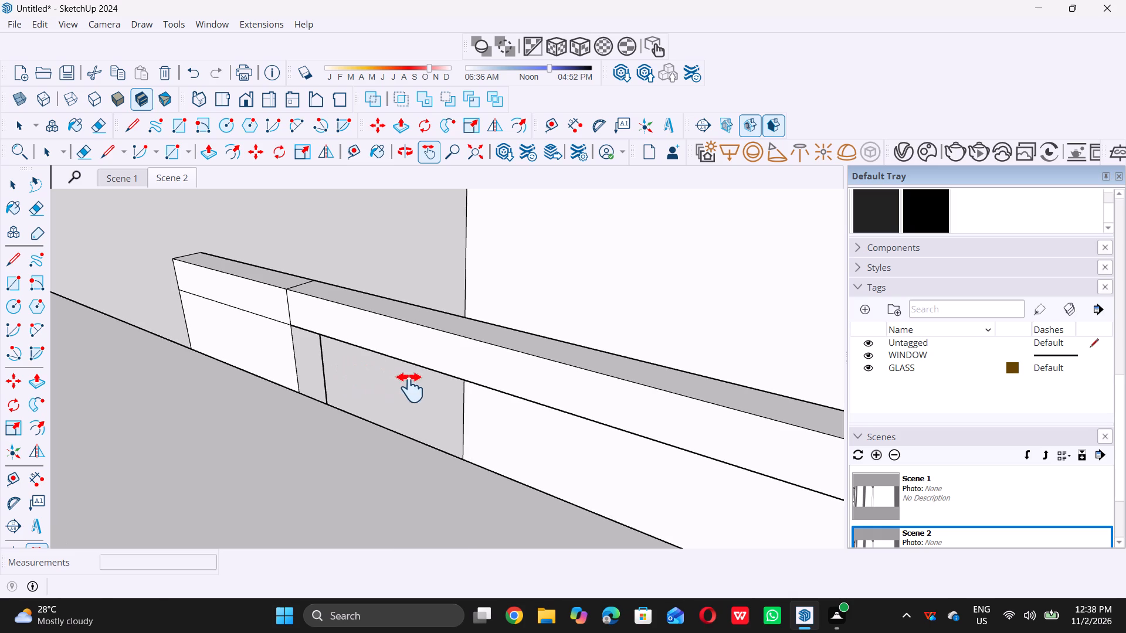
key(space)
scroll(409, 389, up, 11)
scroll(414, 356, down, 6)
middle_drag(422, 384, 430, 355)
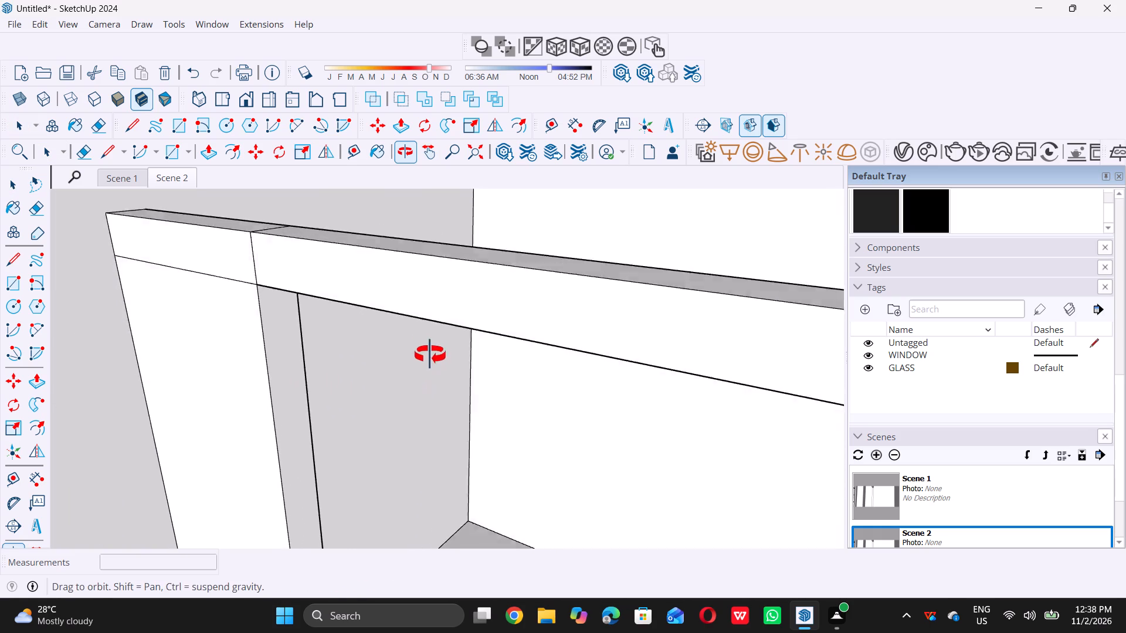
middle_drag(430, 355, 437, 338)
scroll(431, 334, up, 1)
scroll(411, 365, down, 5)
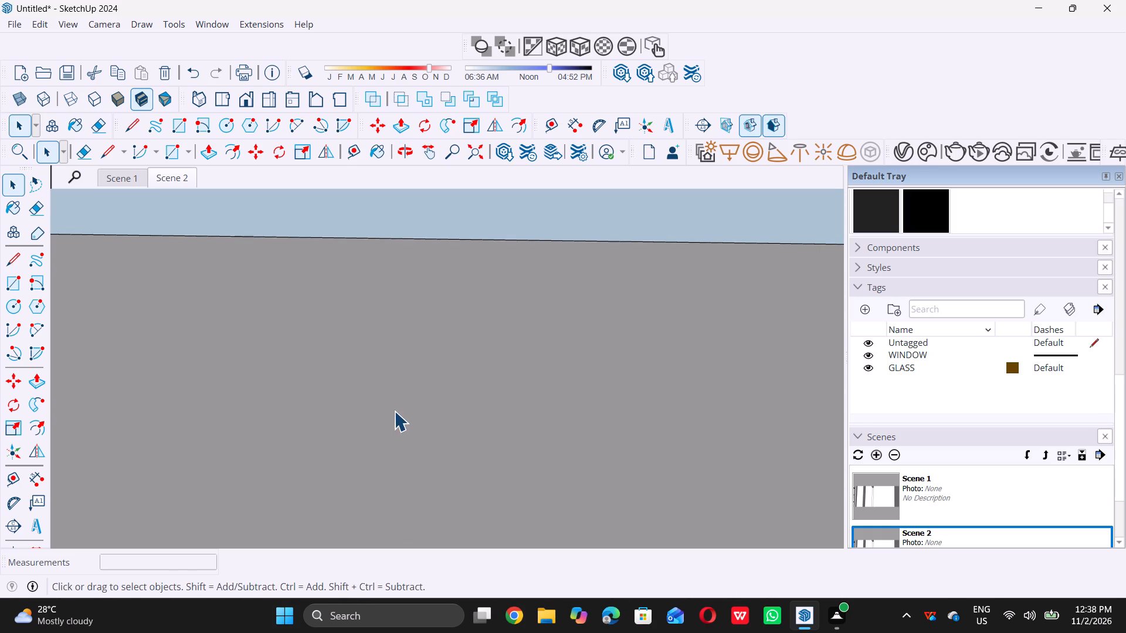
Recall Scene 1 and examine the front windows and the partition behind them, from above and at close range.
click(137, 175)
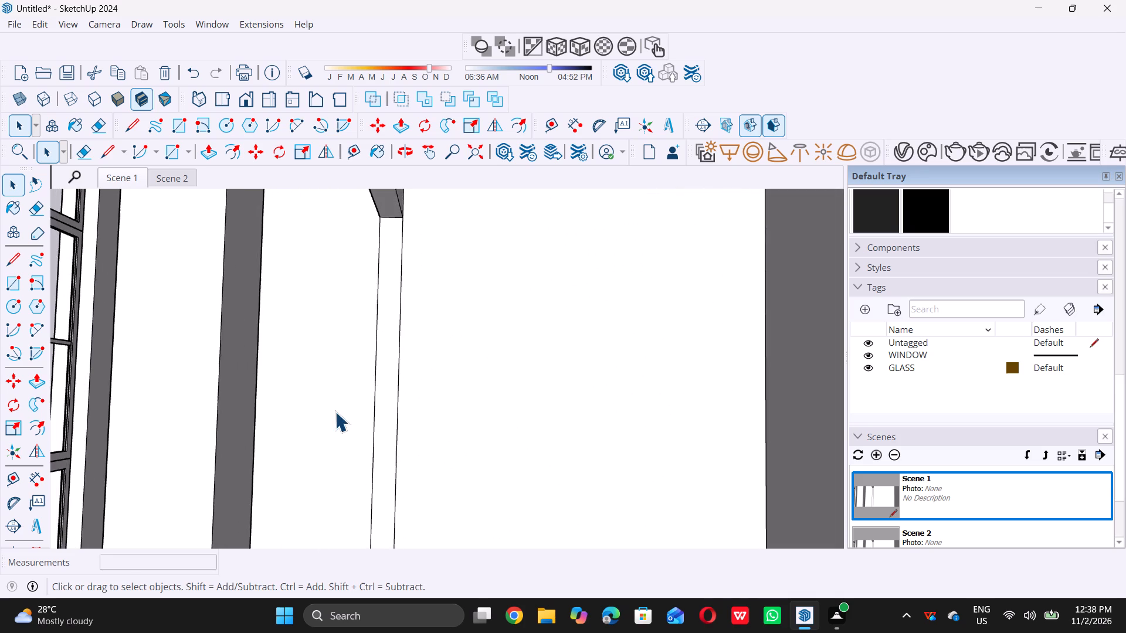
middle_drag(276, 406, 541, 334)
scroll(541, 334, down, 1)
middle_drag(541, 334, 547, 329)
middle_click(547, 329)
scroll(540, 336, down, 20)
scroll(540, 336, down, 3)
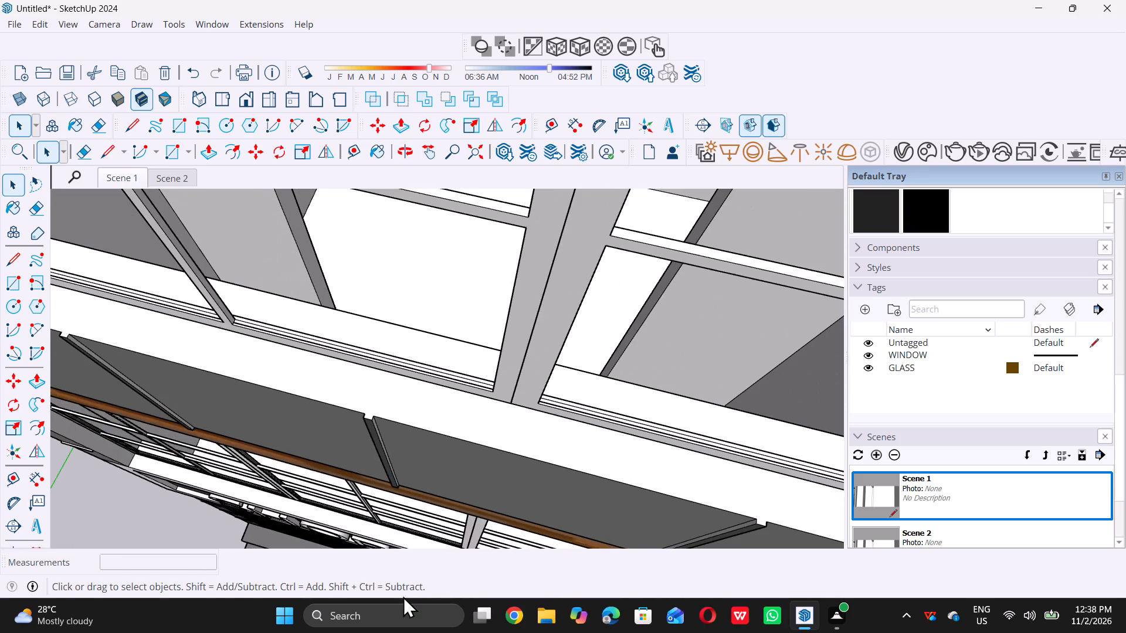
scroll(446, 519, down, 19)
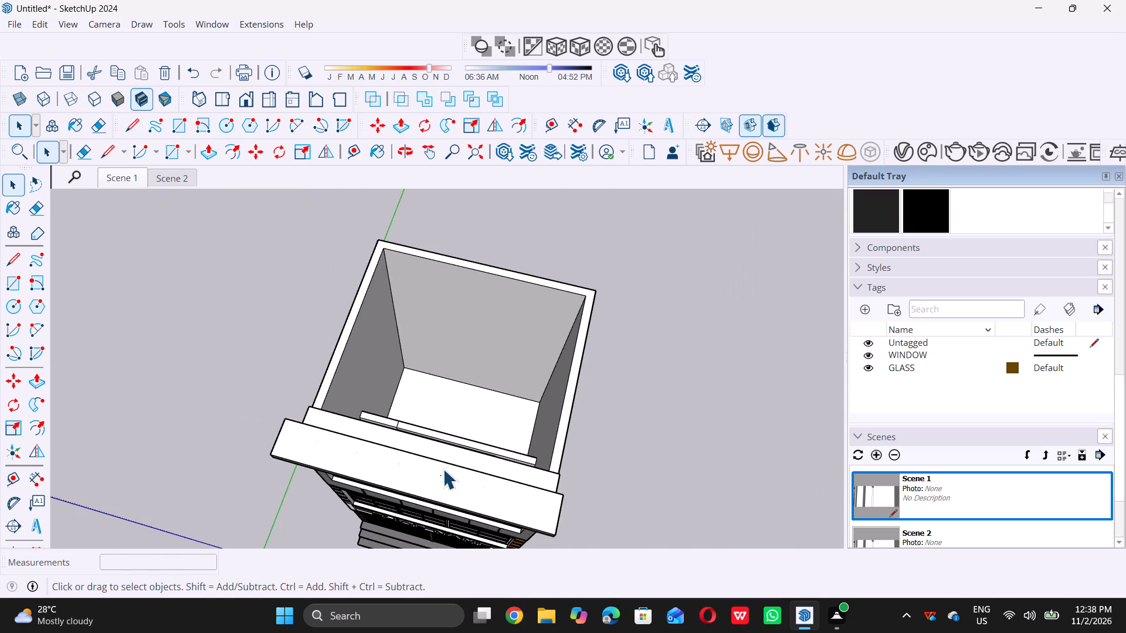
middle_drag(443, 469, 425, 487)
scroll(448, 467, up, 12)
middle_drag(546, 471, 599, 416)
middle_drag(565, 423, 413, 438)
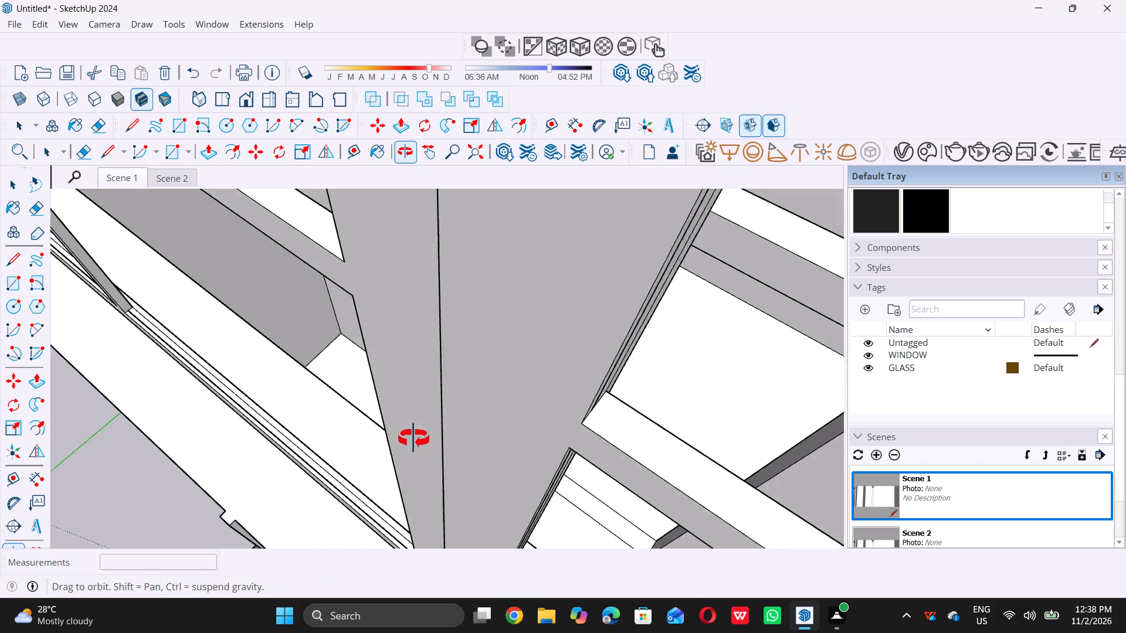
middle_drag(413, 438, 357, 428)
scroll(771, 397, up, 7)
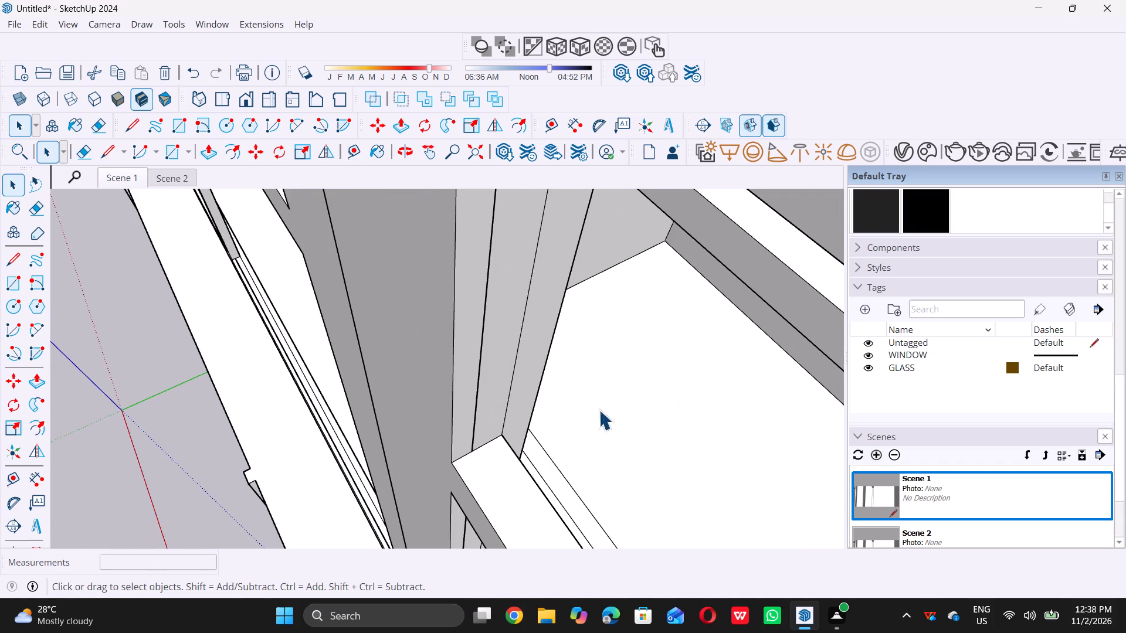
scroll(585, 416, down, 20)
scroll(585, 416, down, 16)
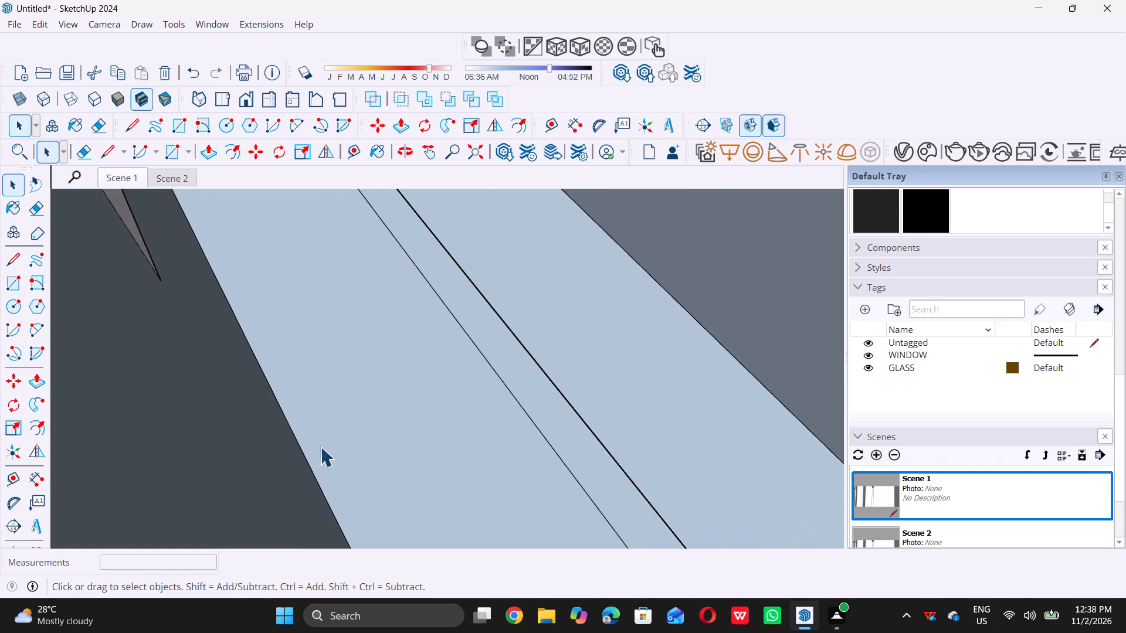
scroll(320, 447, down, 4)
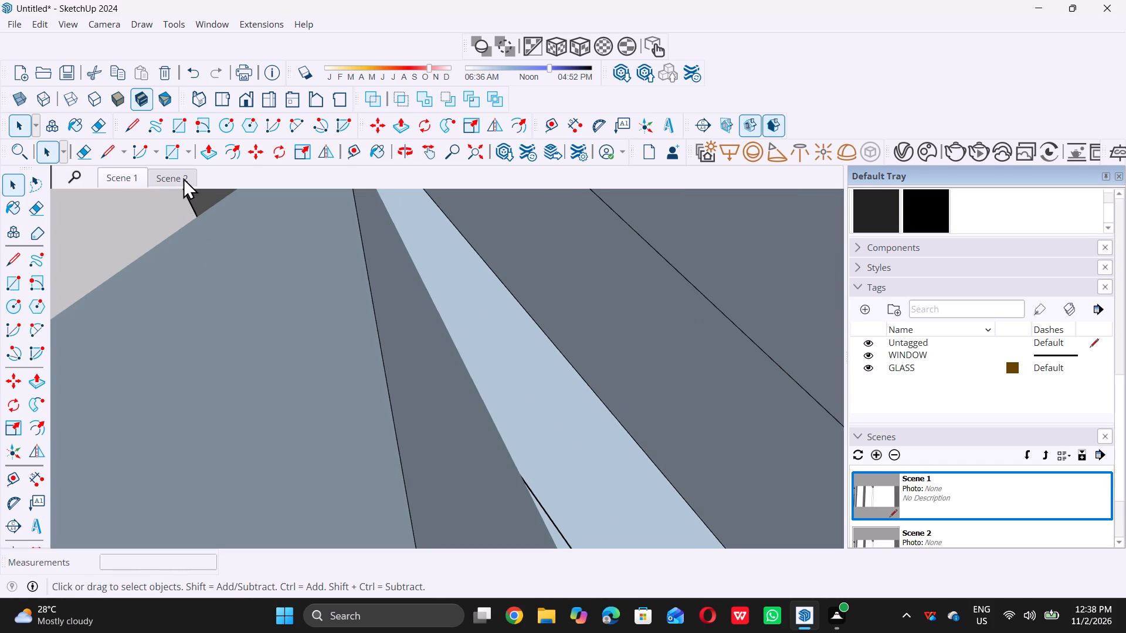
Recall Scene 2 and examine the partition header, its opening and the front windows from above, outside and close up.
click(184, 176)
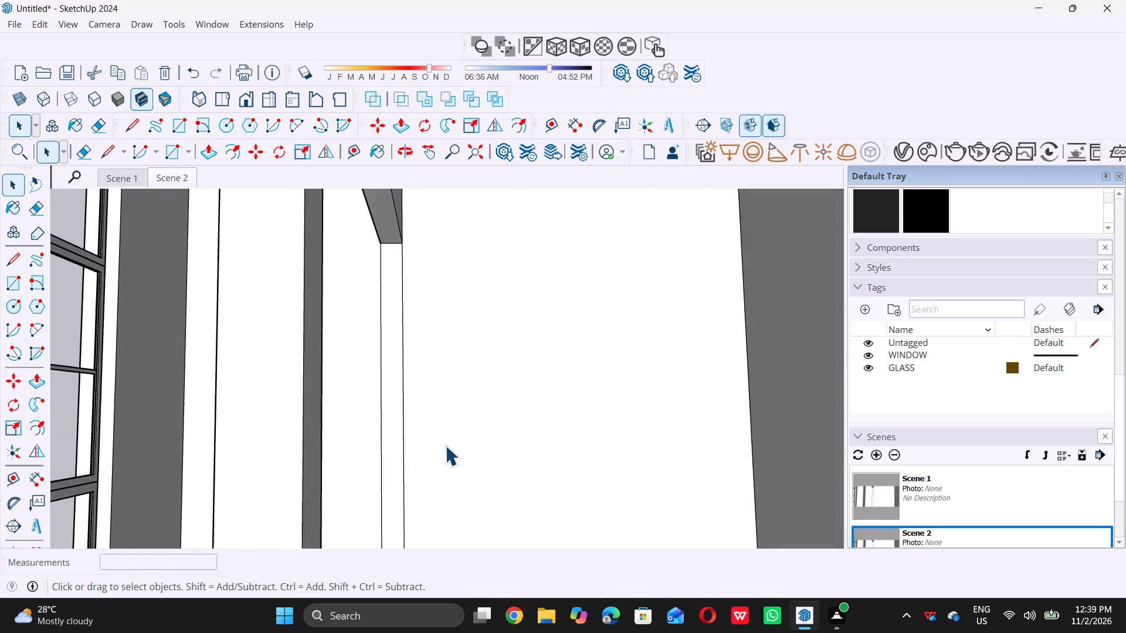
scroll(443, 445, down, 12)
middle_drag(494, 469, 331, 375)
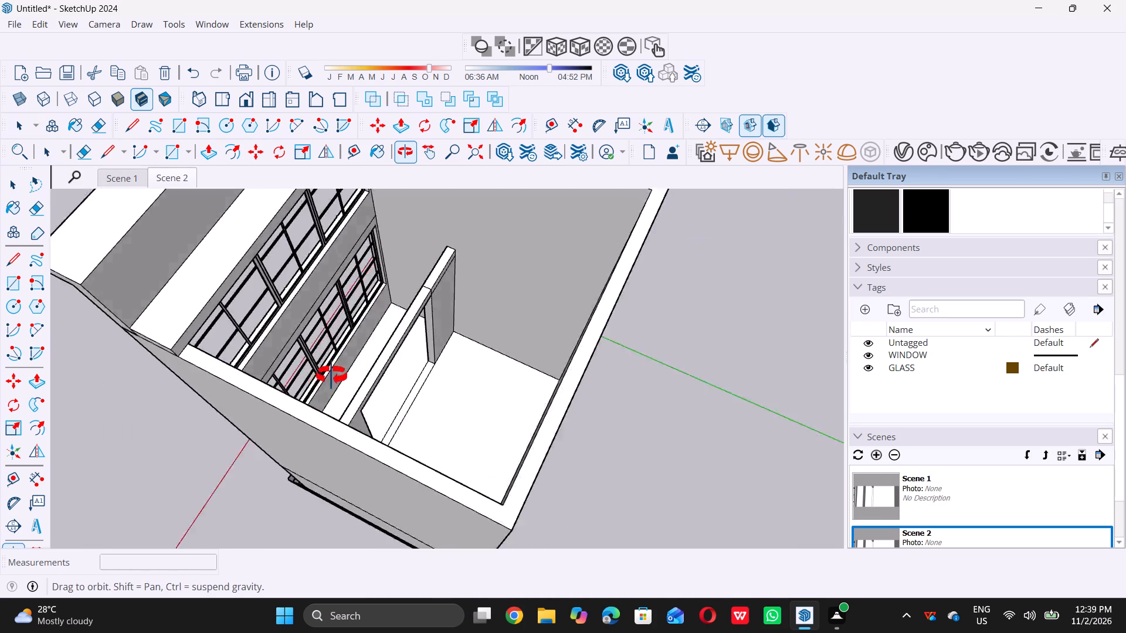
middle_drag(331, 375, 313, 329)
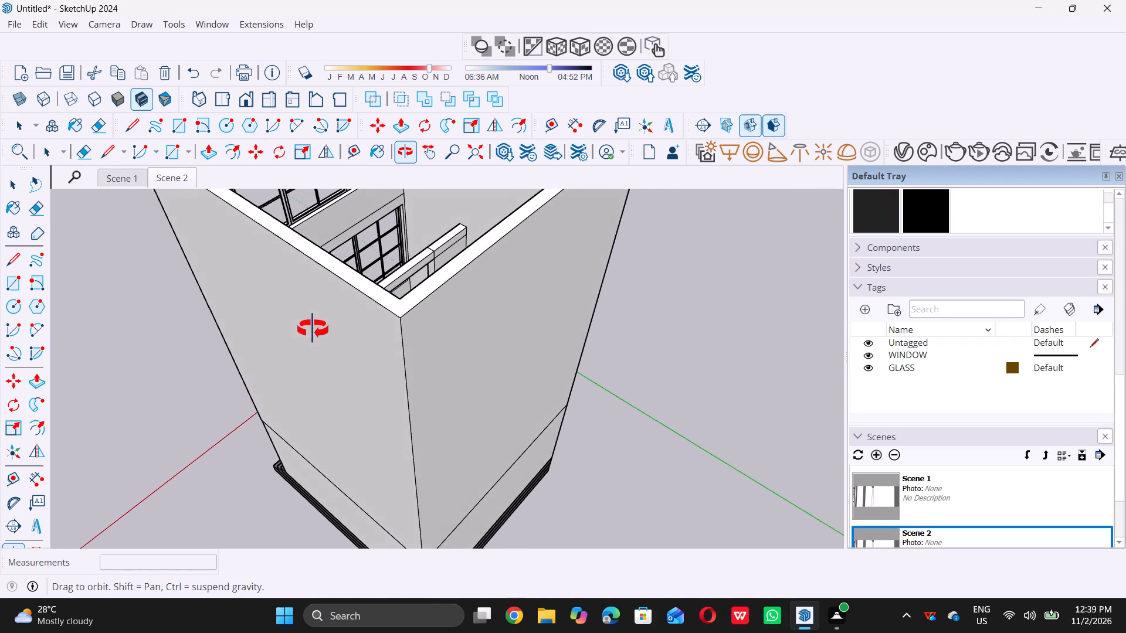
middle_drag(313, 329, 313, 329)
scroll(376, 295, up, 6)
scroll(415, 244, up, 7)
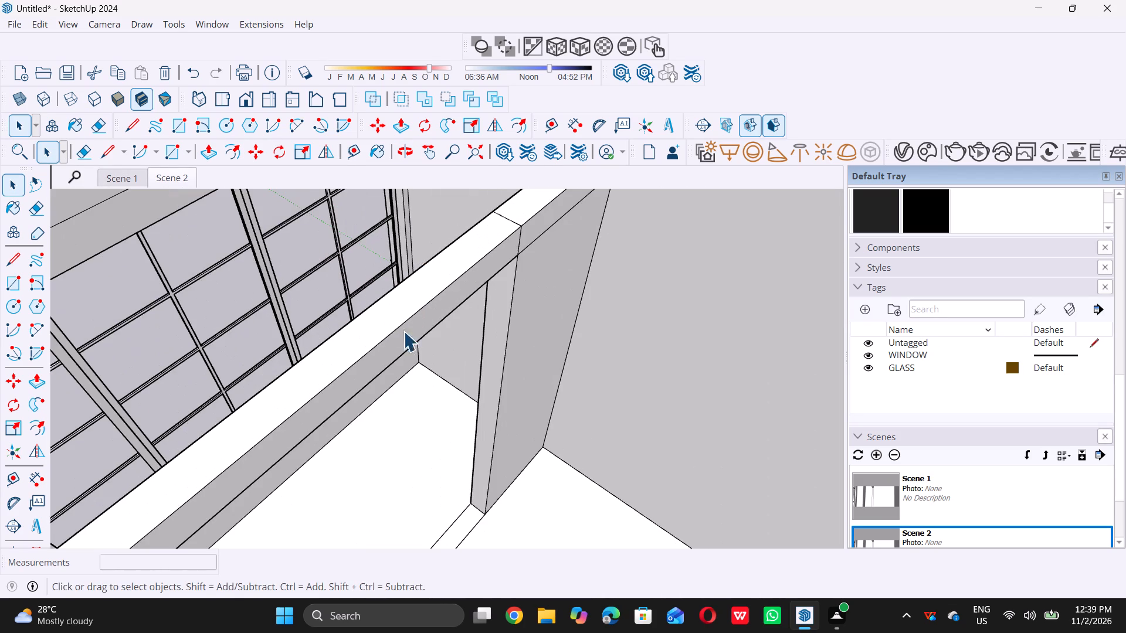
middle_drag(402, 326, 402, 254)
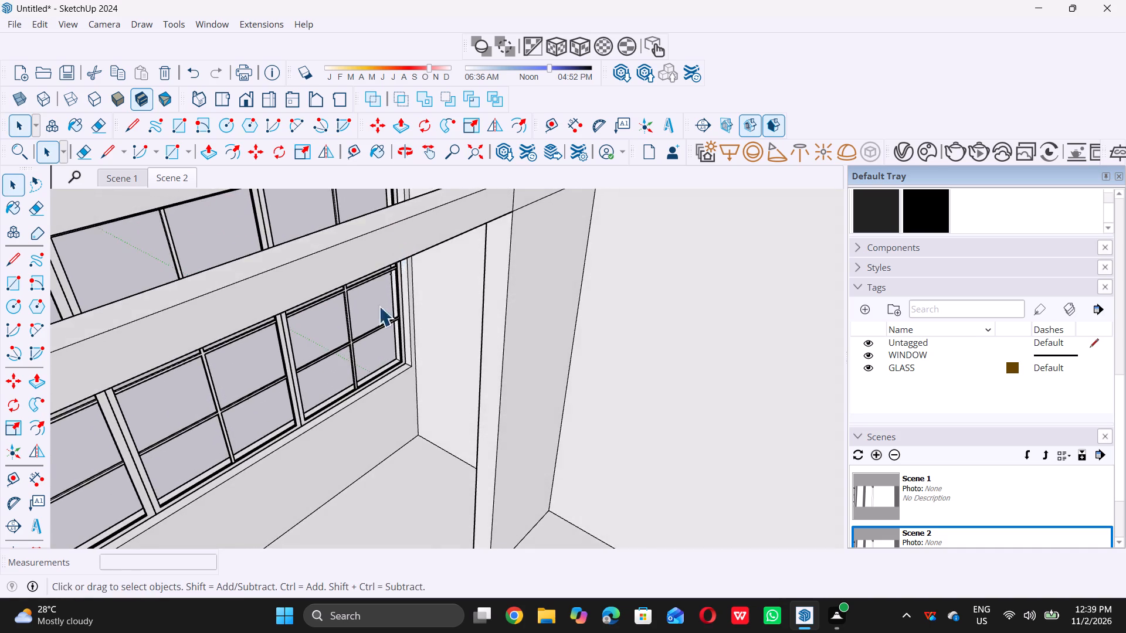
scroll(379, 306, down, 5)
scroll(386, 378, down, 20)
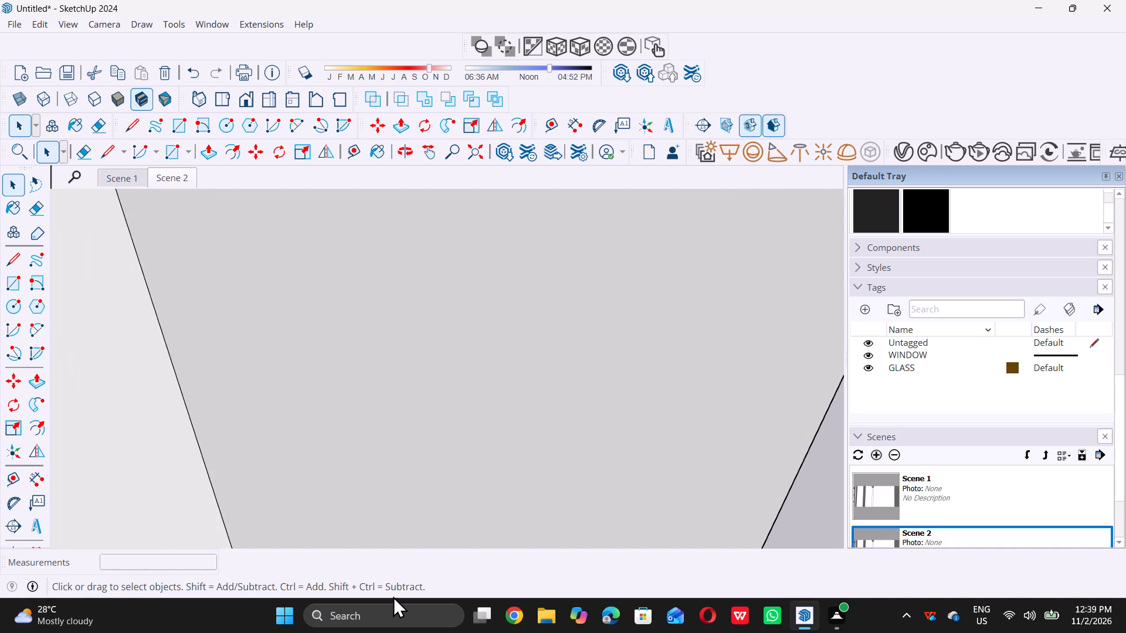
scroll(379, 601, down, 8)
scroll(316, 424, down, 20)
scroll(316, 424, down, 13)
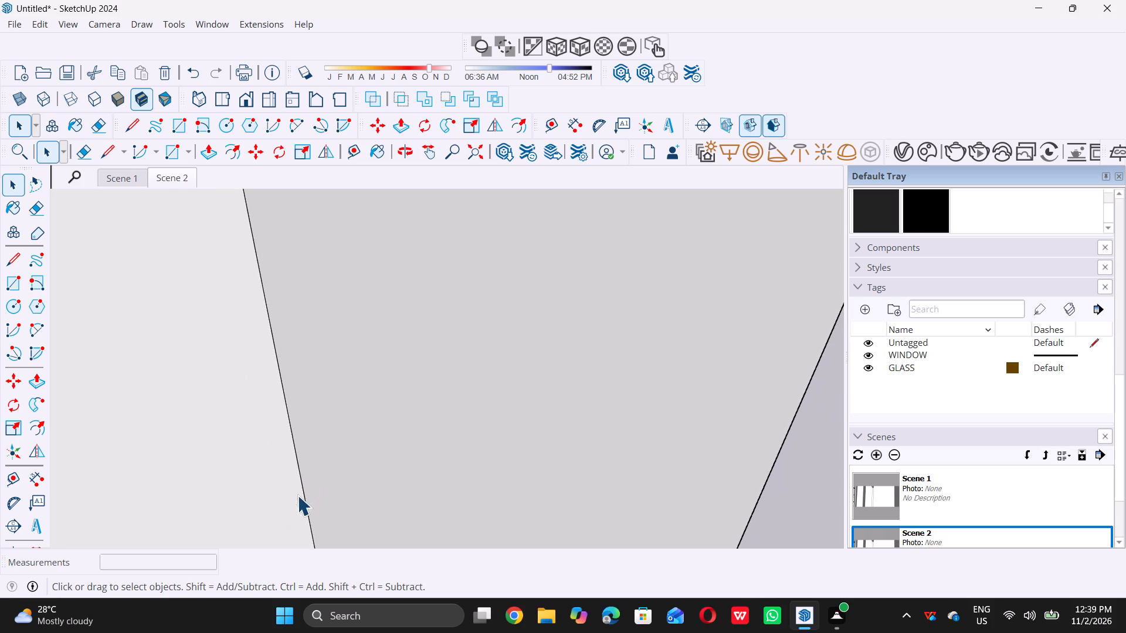
scroll(297, 495, down, 20)
scroll(297, 495, down, 16)
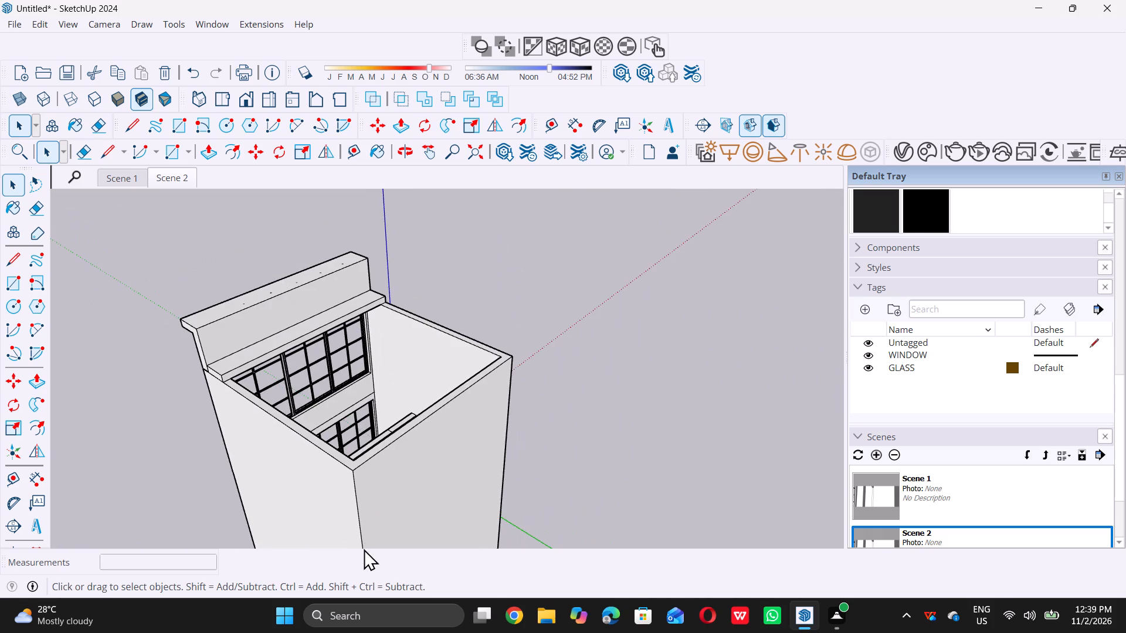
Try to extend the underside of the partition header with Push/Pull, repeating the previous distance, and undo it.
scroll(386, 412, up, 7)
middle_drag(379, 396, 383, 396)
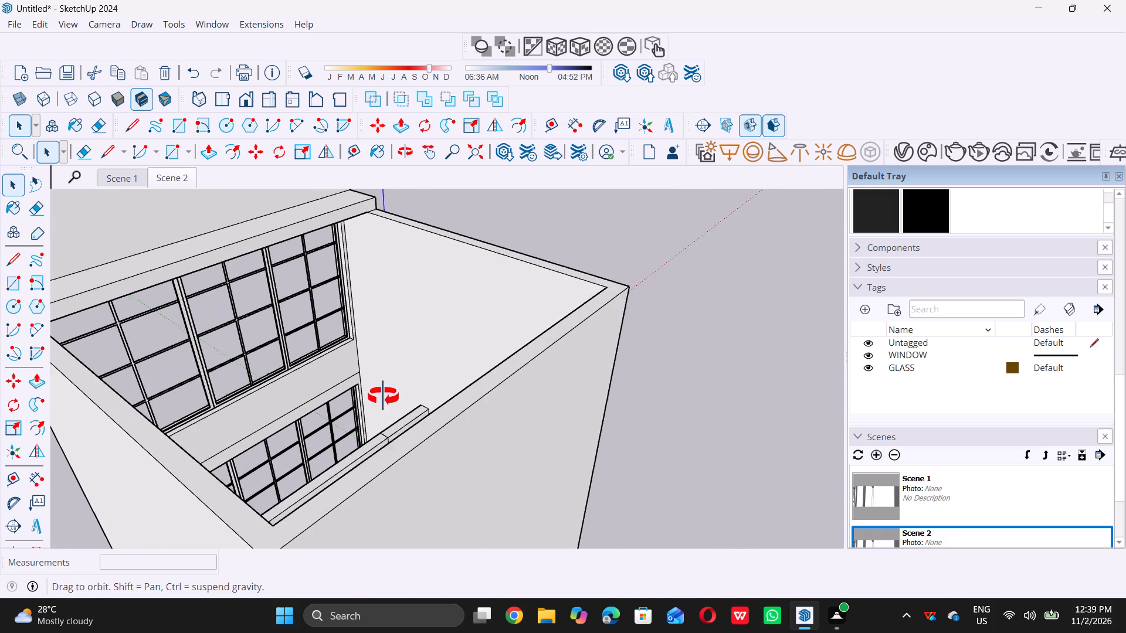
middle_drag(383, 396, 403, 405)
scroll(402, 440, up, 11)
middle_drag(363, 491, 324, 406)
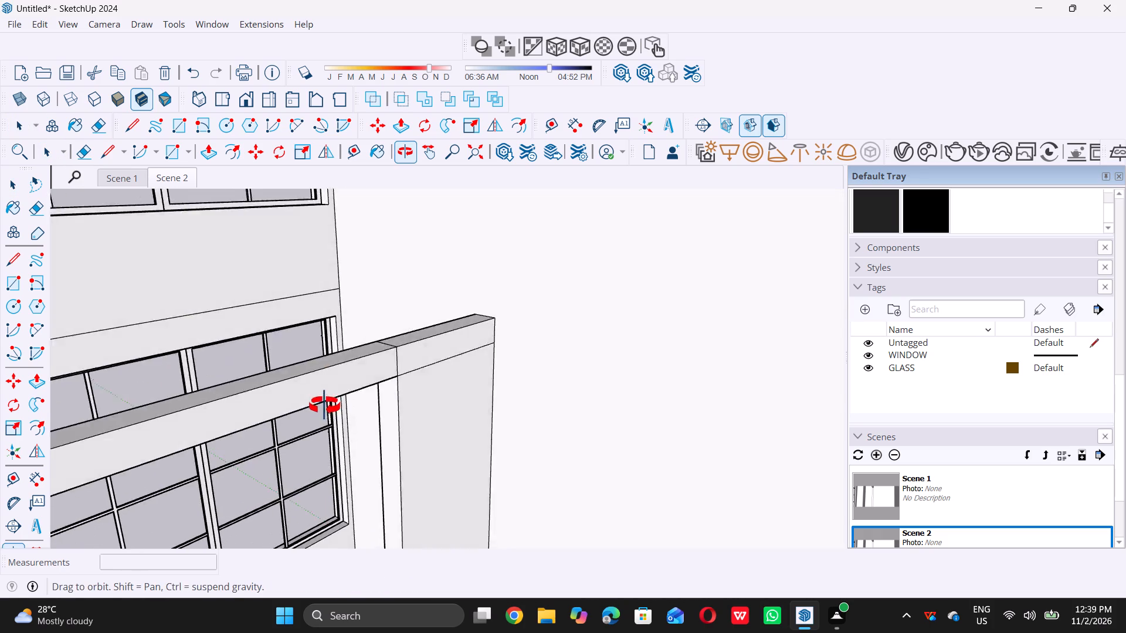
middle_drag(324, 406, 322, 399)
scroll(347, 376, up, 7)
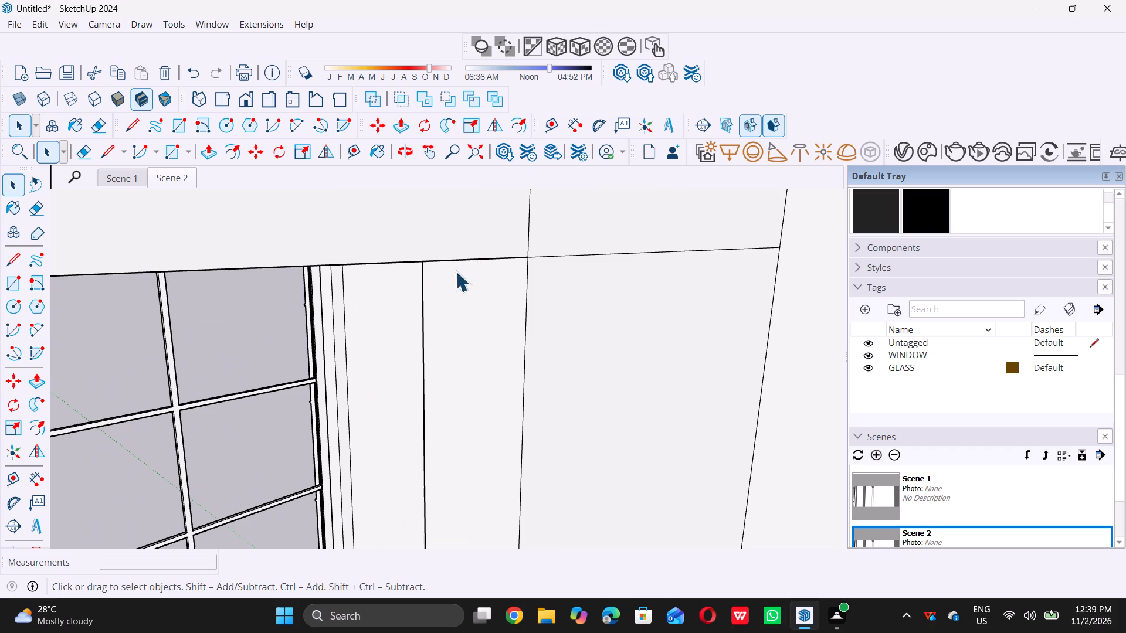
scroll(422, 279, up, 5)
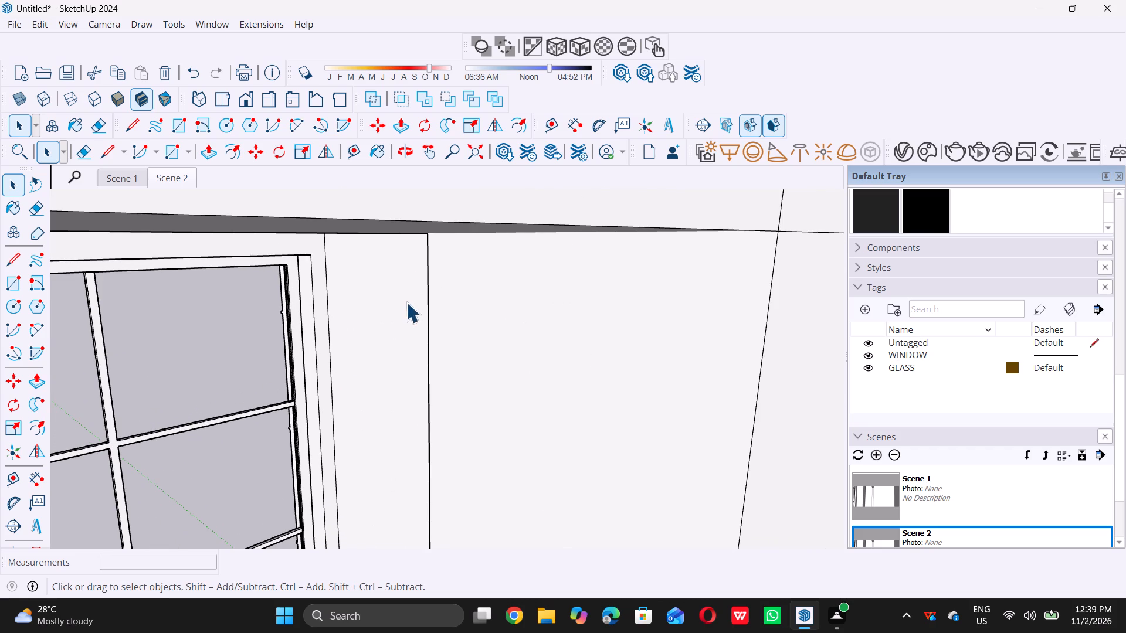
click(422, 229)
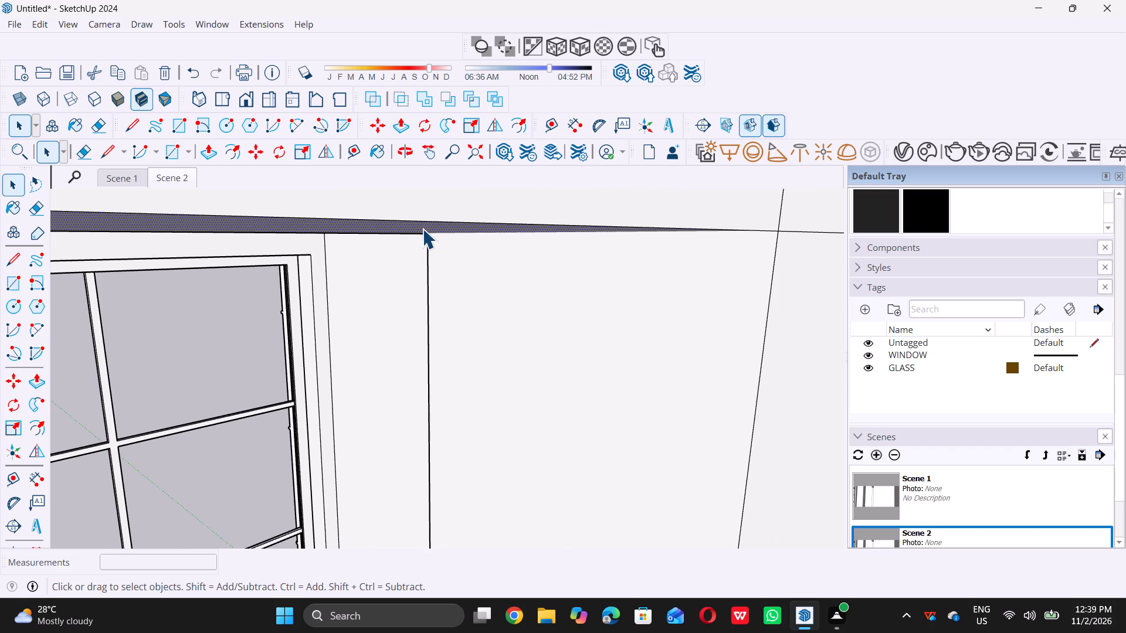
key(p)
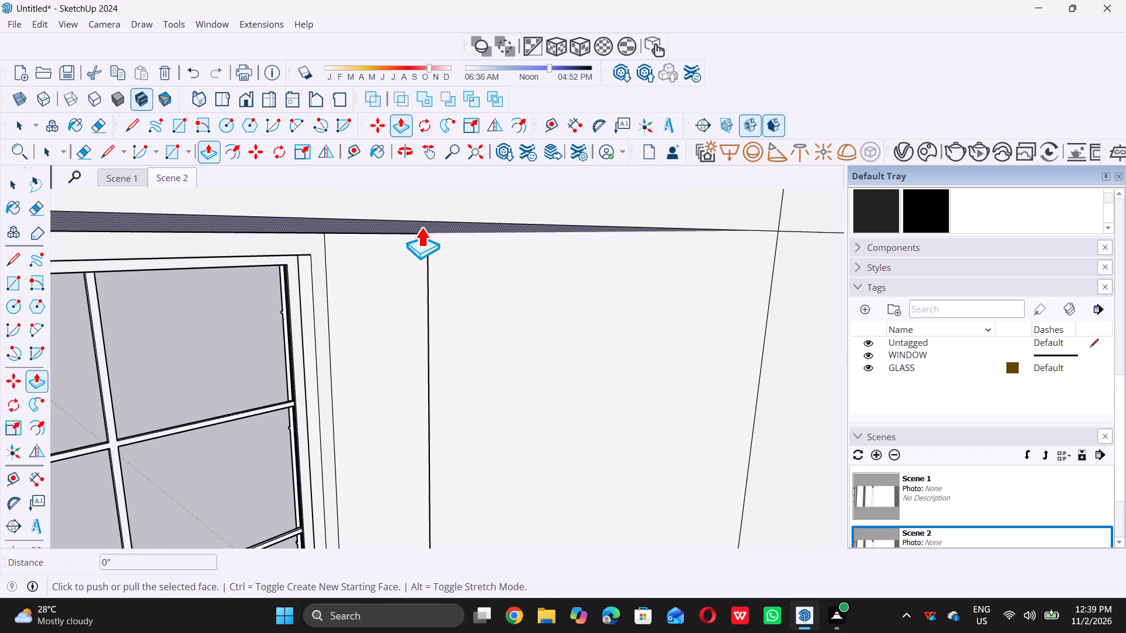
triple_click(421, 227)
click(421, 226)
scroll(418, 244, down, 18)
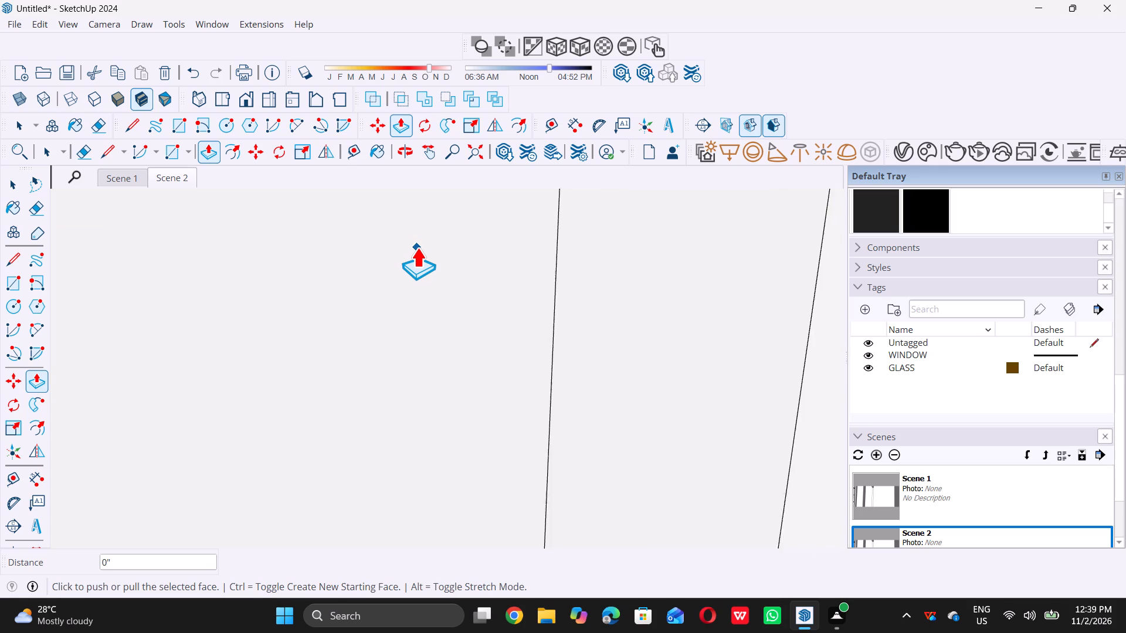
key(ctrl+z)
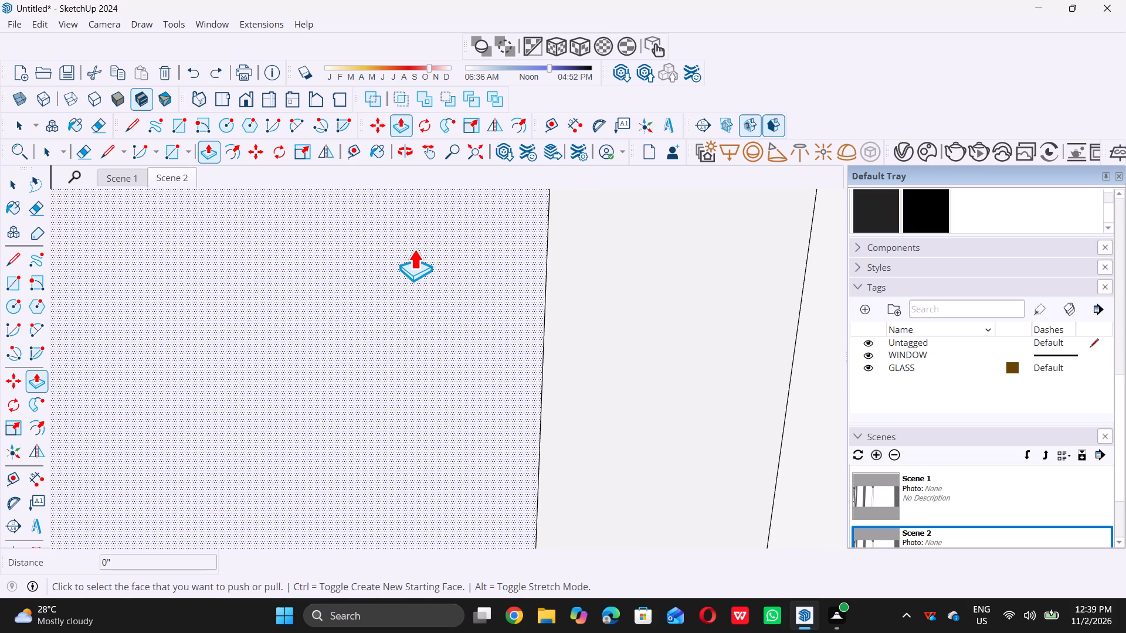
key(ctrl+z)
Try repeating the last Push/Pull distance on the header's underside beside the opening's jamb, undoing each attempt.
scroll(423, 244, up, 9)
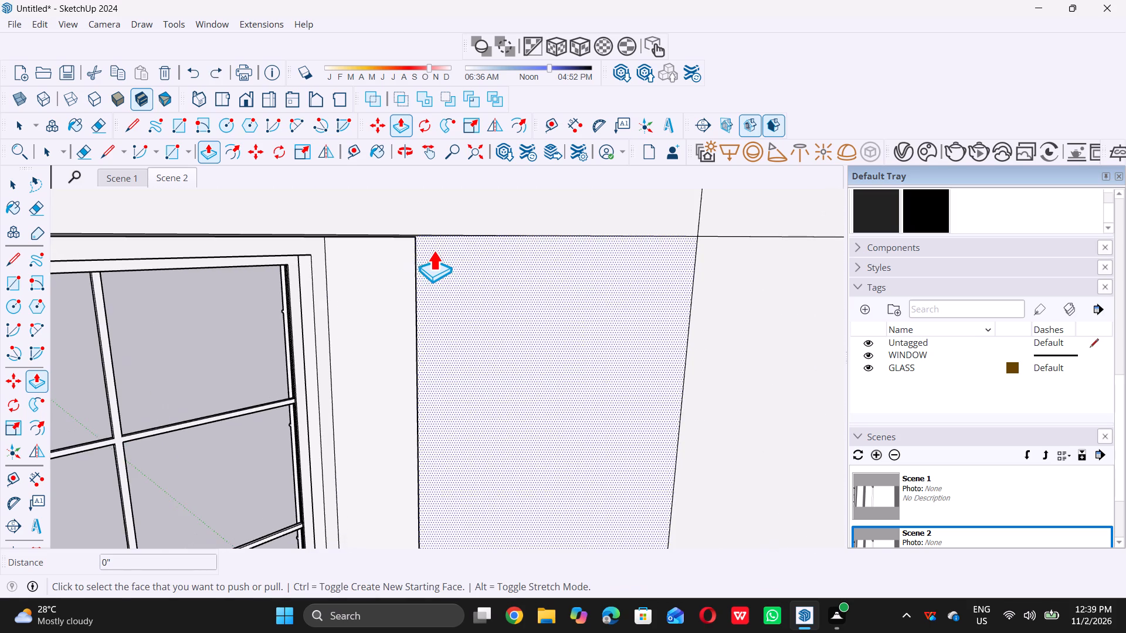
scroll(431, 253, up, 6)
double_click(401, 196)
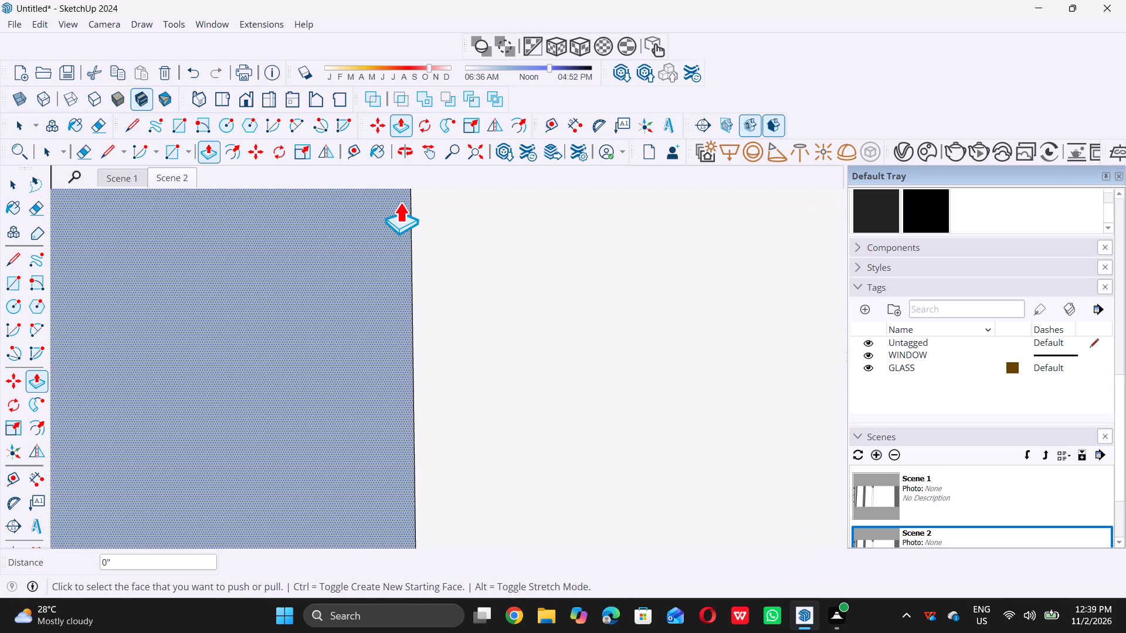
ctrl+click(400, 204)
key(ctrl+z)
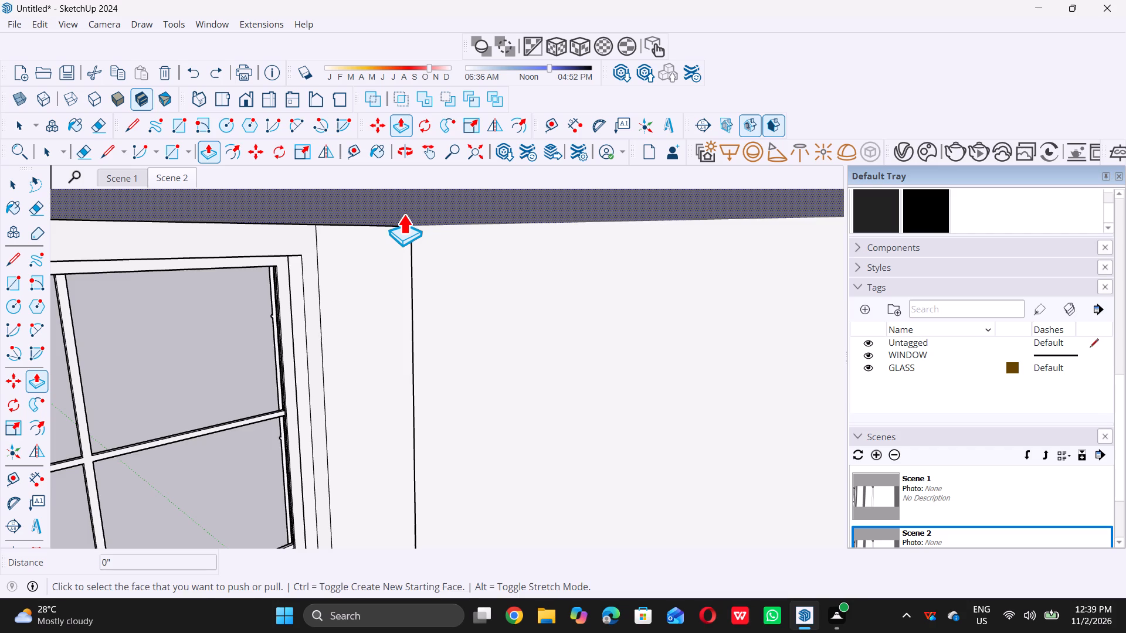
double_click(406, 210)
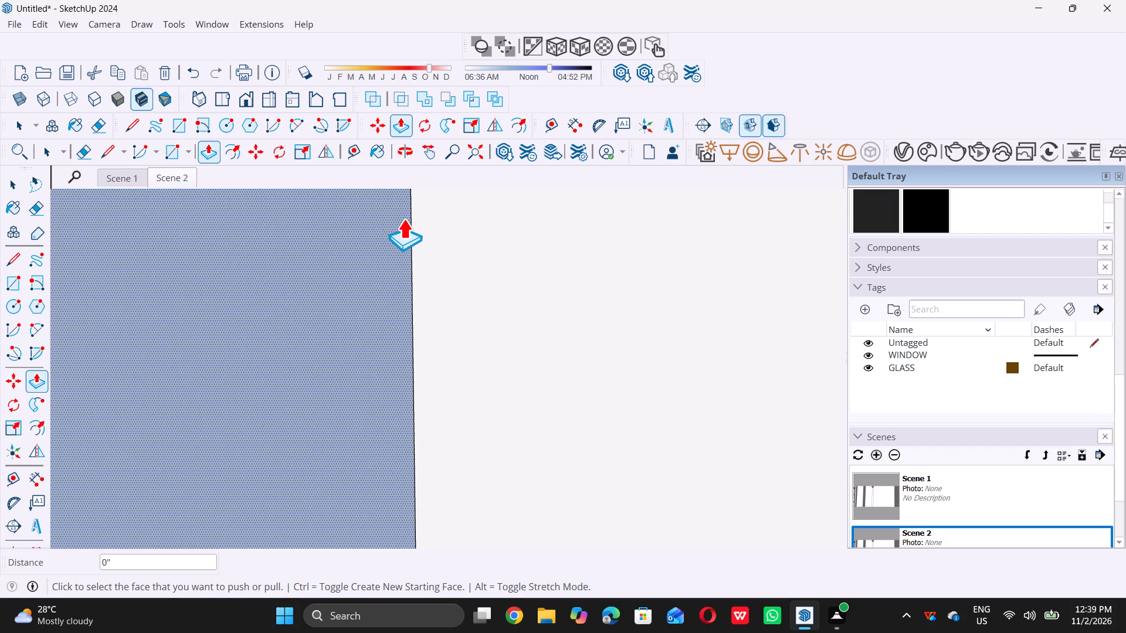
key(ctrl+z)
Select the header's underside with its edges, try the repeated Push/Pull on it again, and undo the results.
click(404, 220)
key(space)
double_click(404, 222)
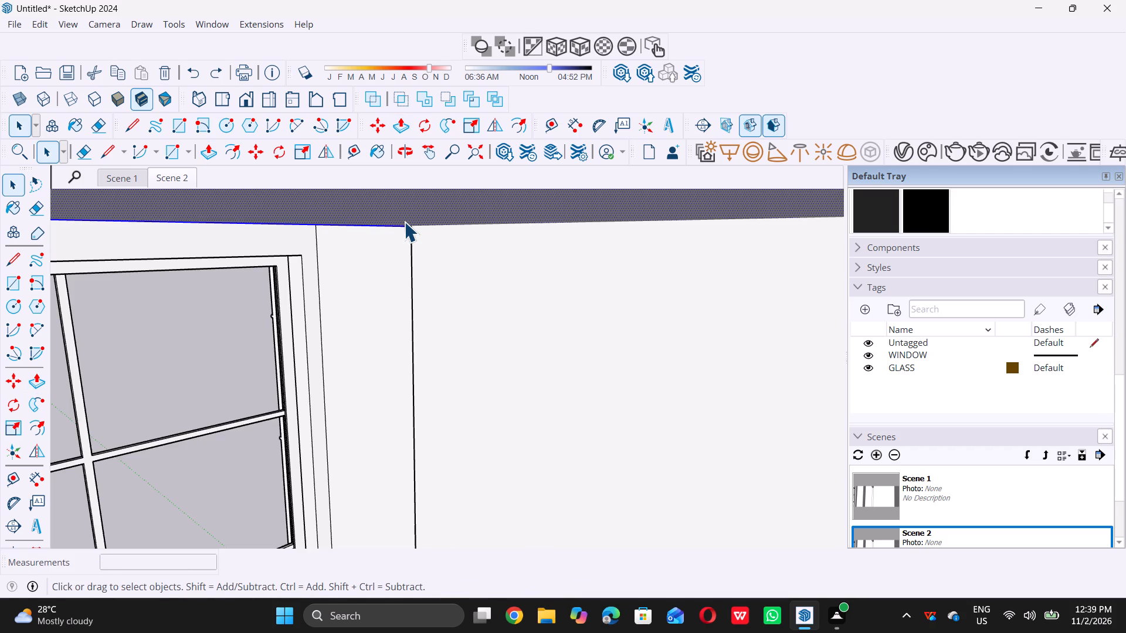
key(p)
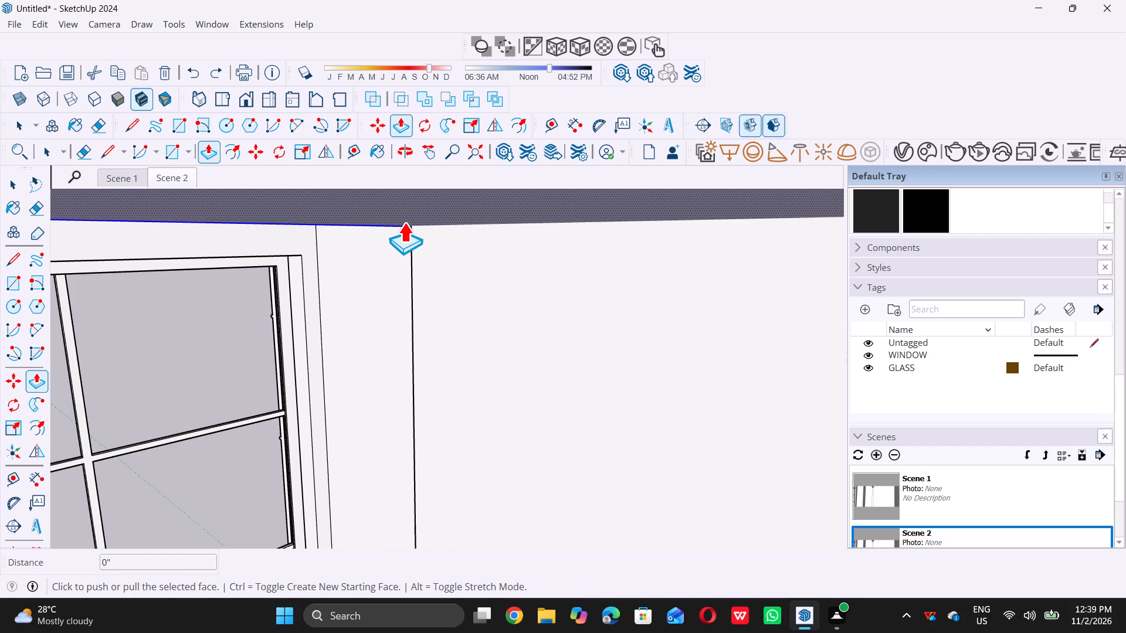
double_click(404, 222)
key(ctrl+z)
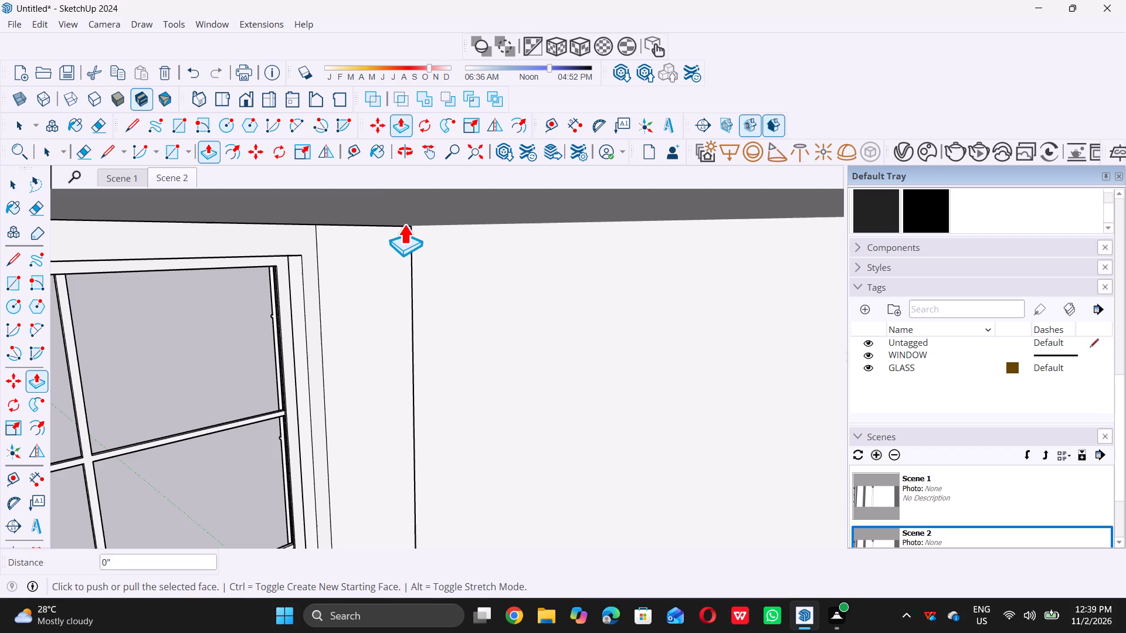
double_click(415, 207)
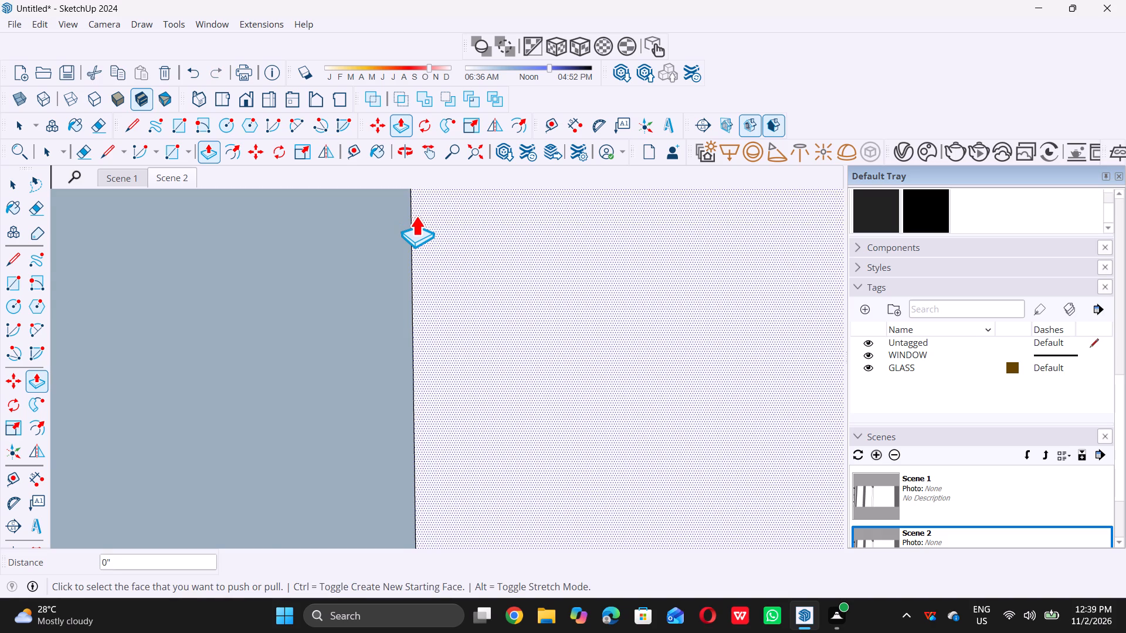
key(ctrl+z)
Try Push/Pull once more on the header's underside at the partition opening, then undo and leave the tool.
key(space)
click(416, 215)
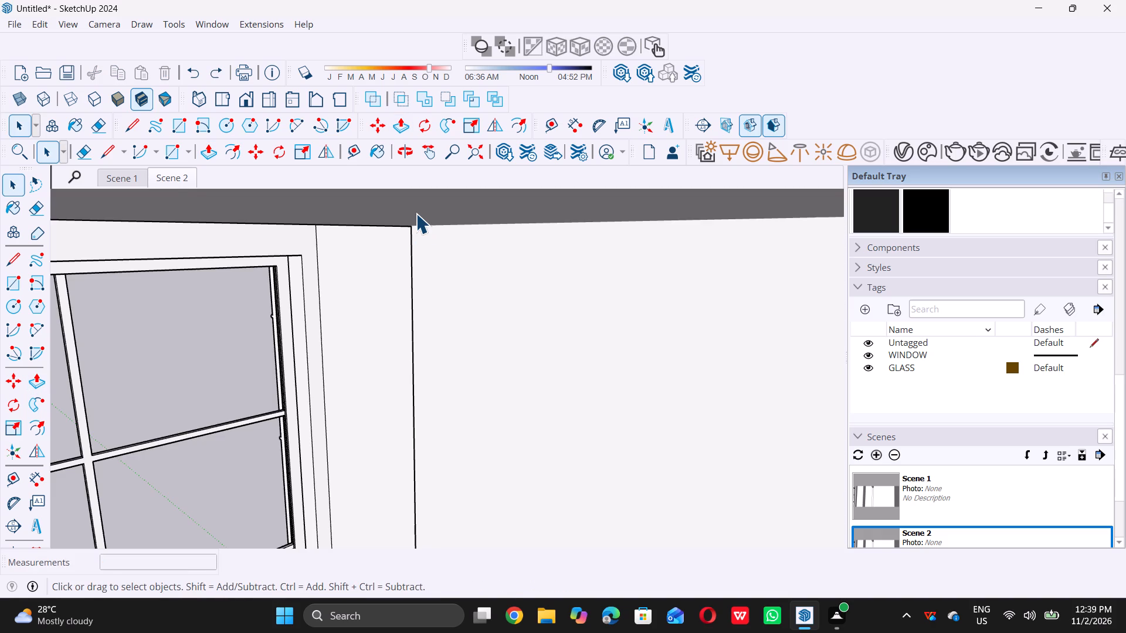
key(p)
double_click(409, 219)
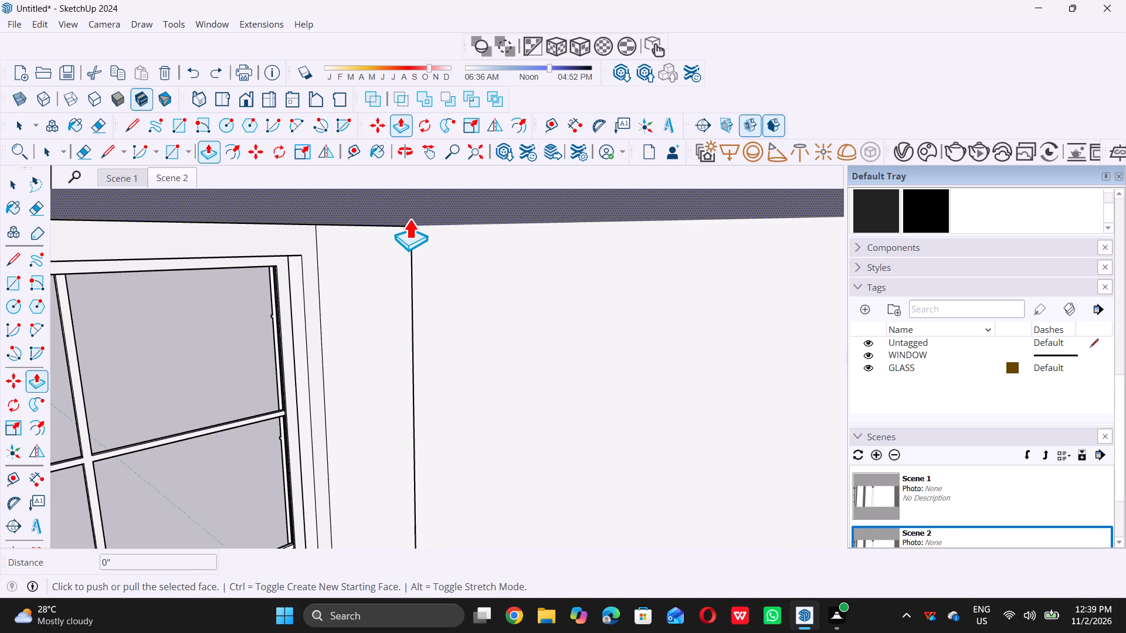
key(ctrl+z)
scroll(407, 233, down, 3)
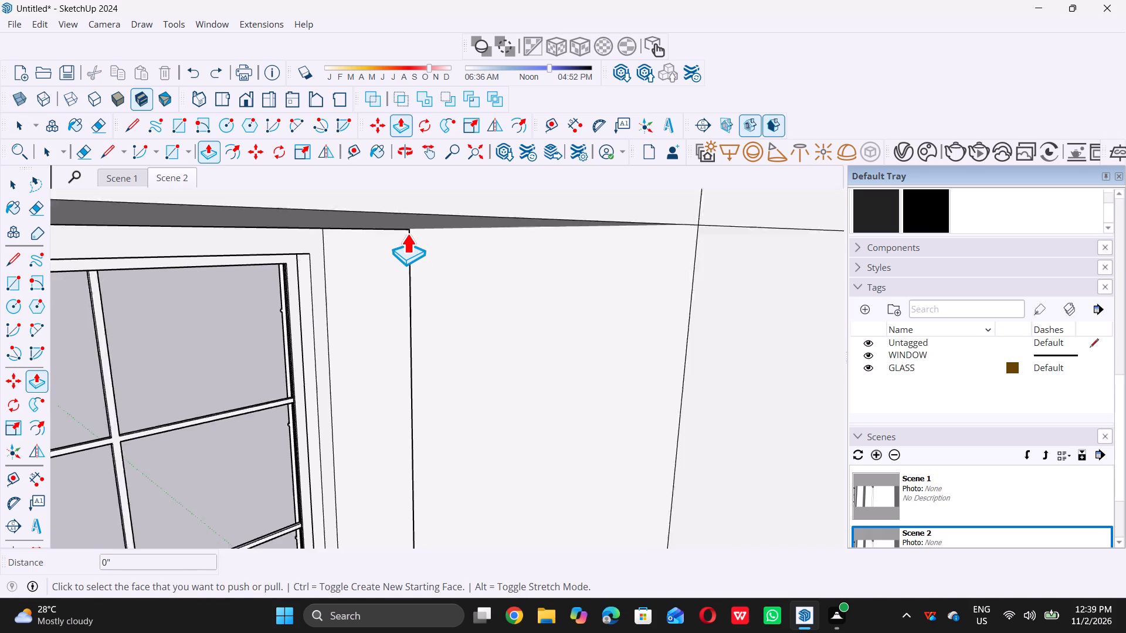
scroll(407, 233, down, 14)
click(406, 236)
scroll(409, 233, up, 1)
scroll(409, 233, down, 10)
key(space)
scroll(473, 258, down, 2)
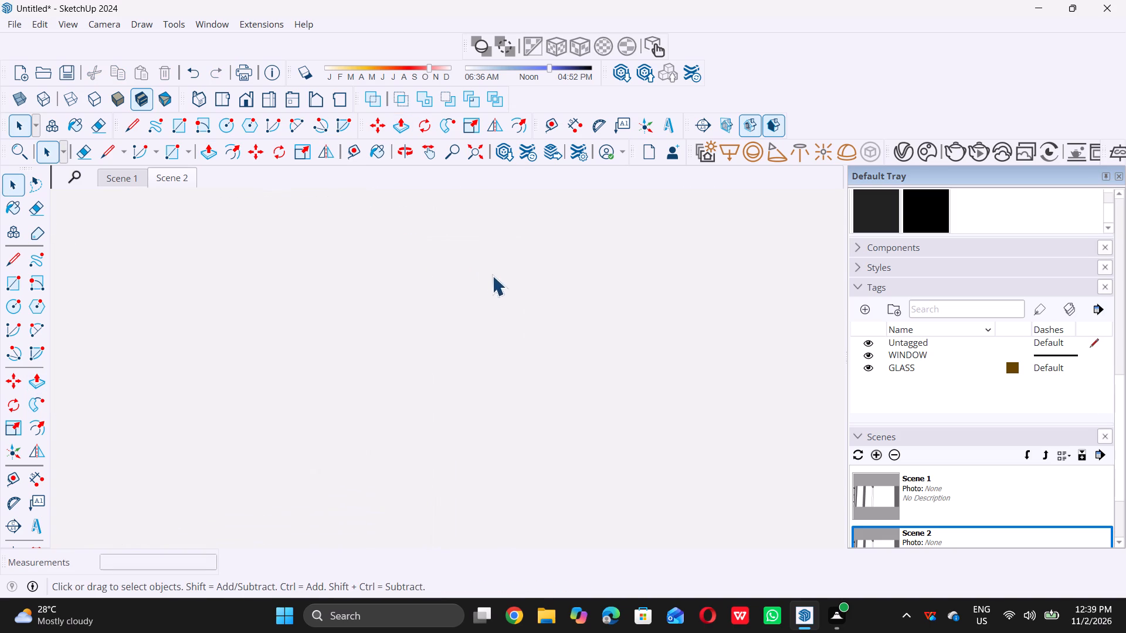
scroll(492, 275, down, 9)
Recall Scene 2 and examine the whole kiosk and its interior partition from above, from the side and front.
click(177, 177)
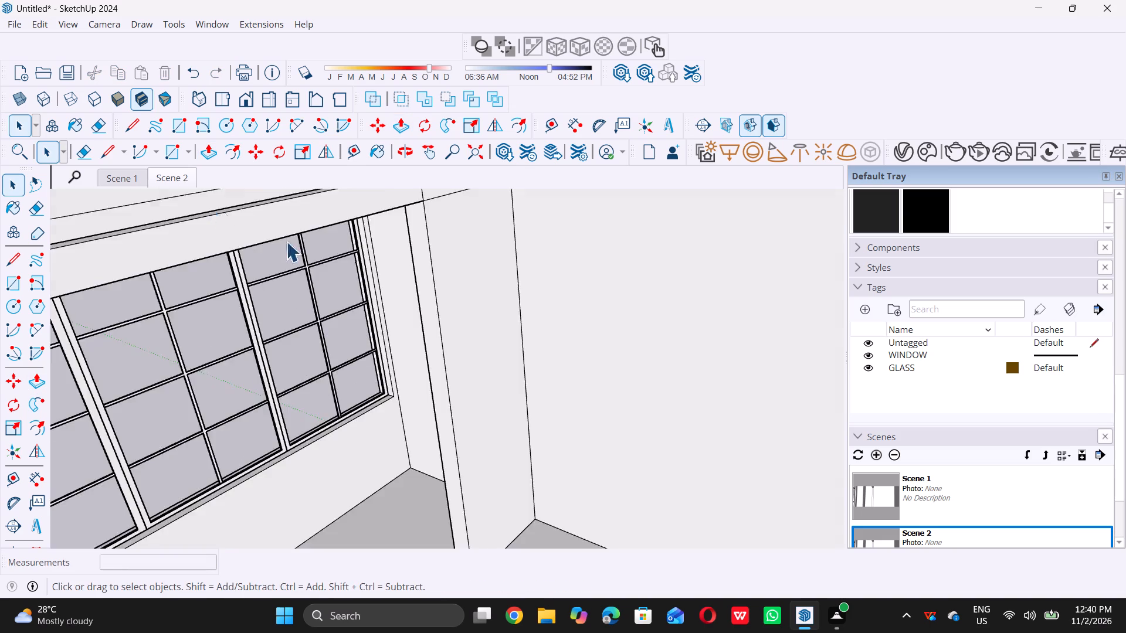
scroll(479, 288, down, 1)
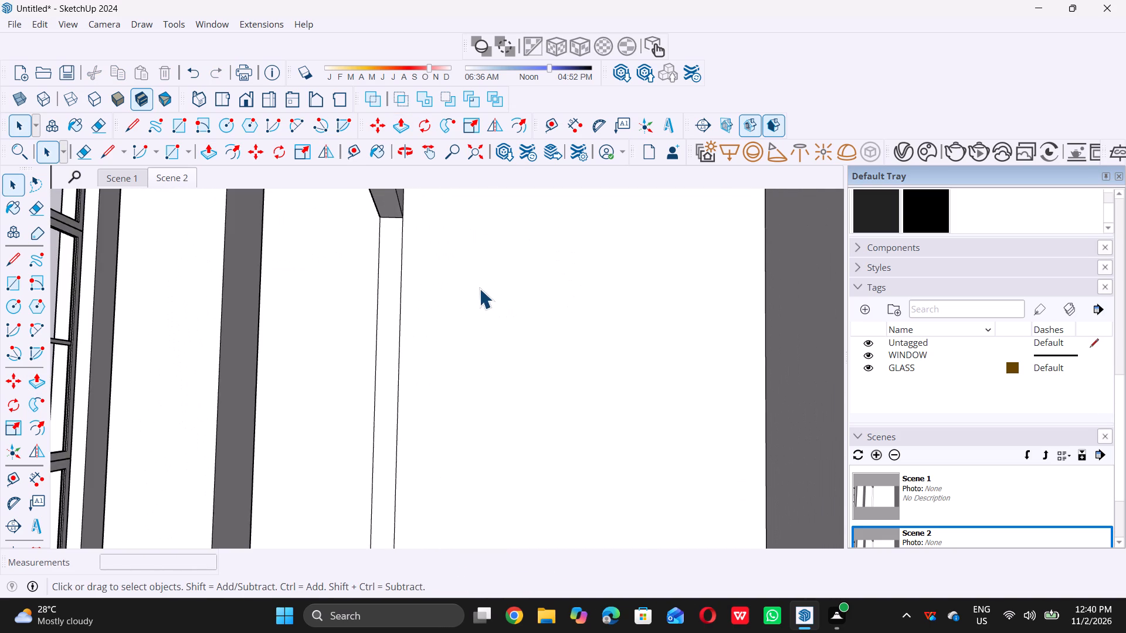
scroll(479, 288, down, 17)
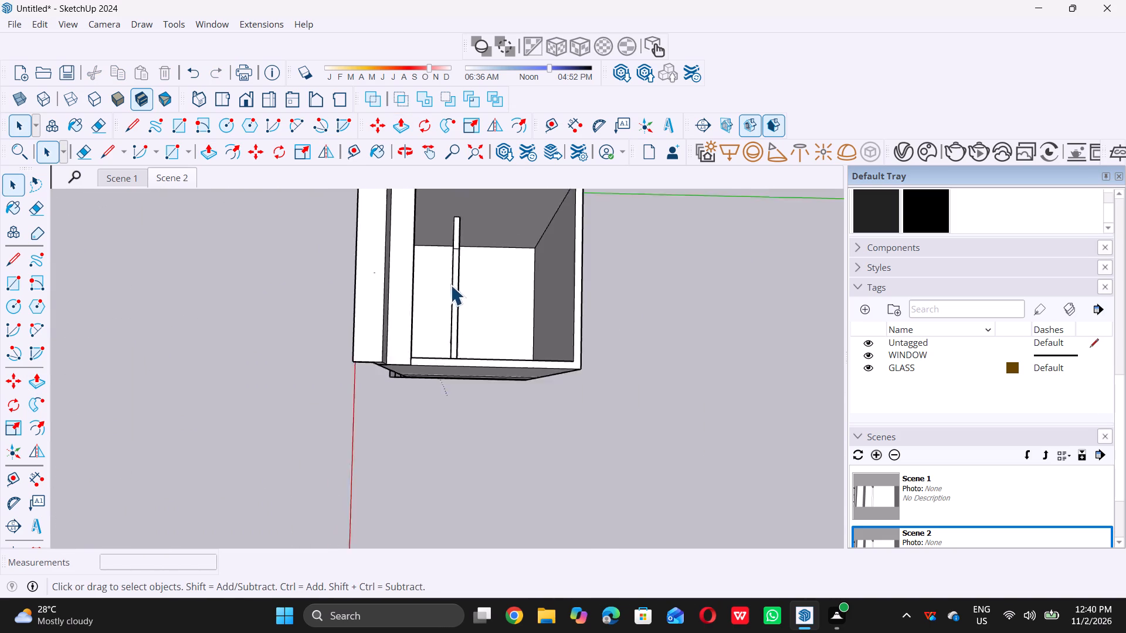
scroll(450, 285, down, 2)
middle_drag(382, 264, 233, 226)
middle_click(226, 226)
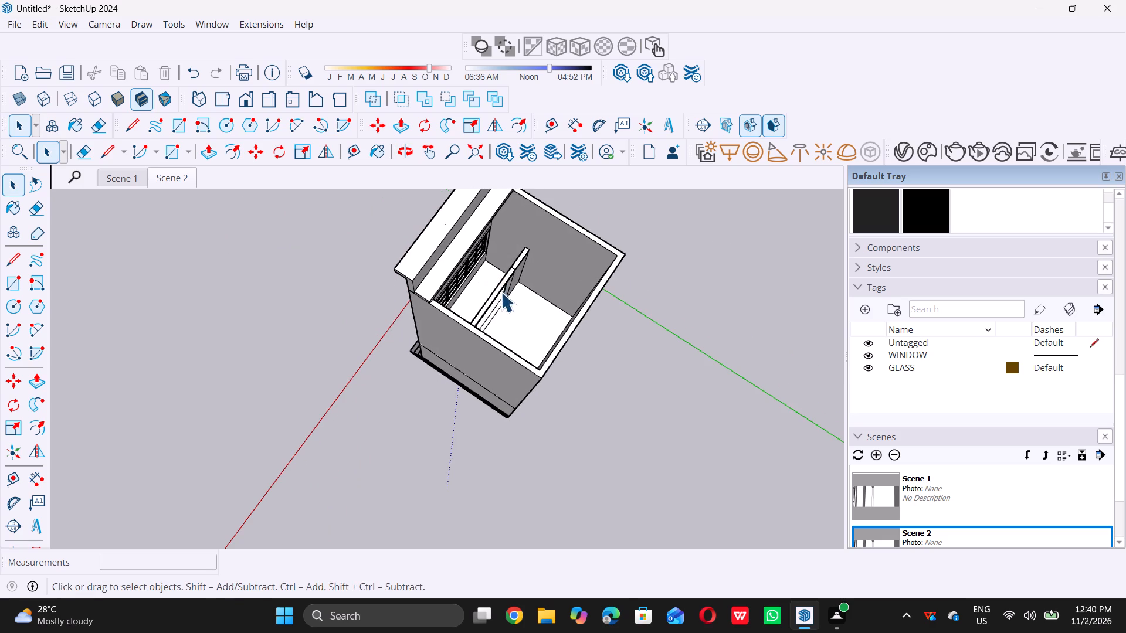
scroll(501, 292, down, 5)
middle_drag(480, 304, 591, 331)
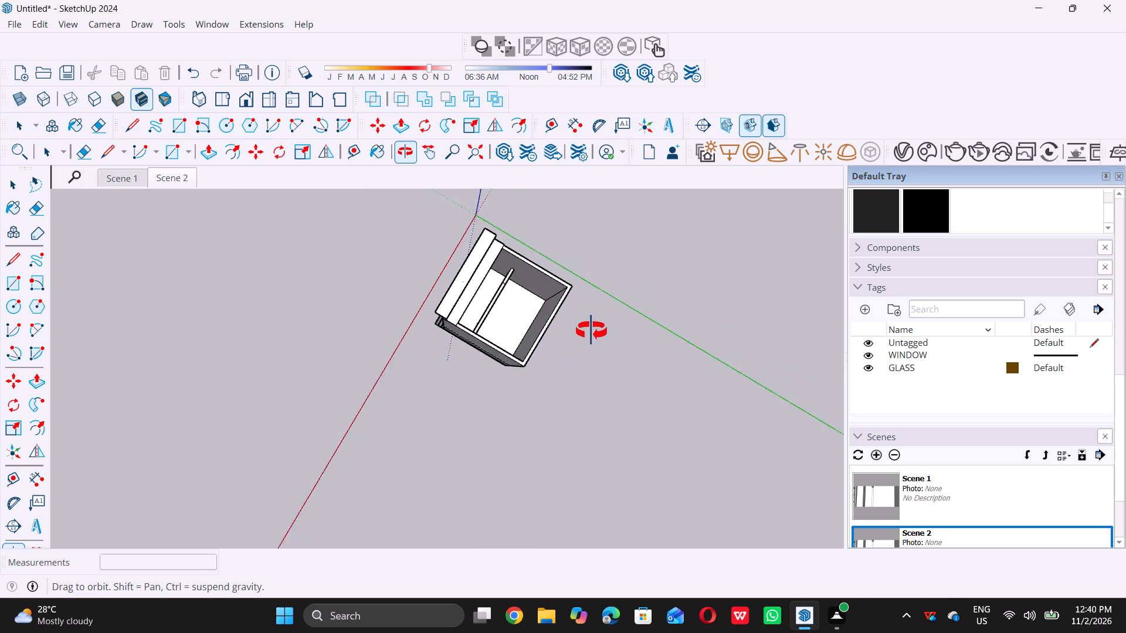
middle_drag(591, 331, 585, 301)
middle_click(584, 300)
middle_drag(436, 313, 445, 285)
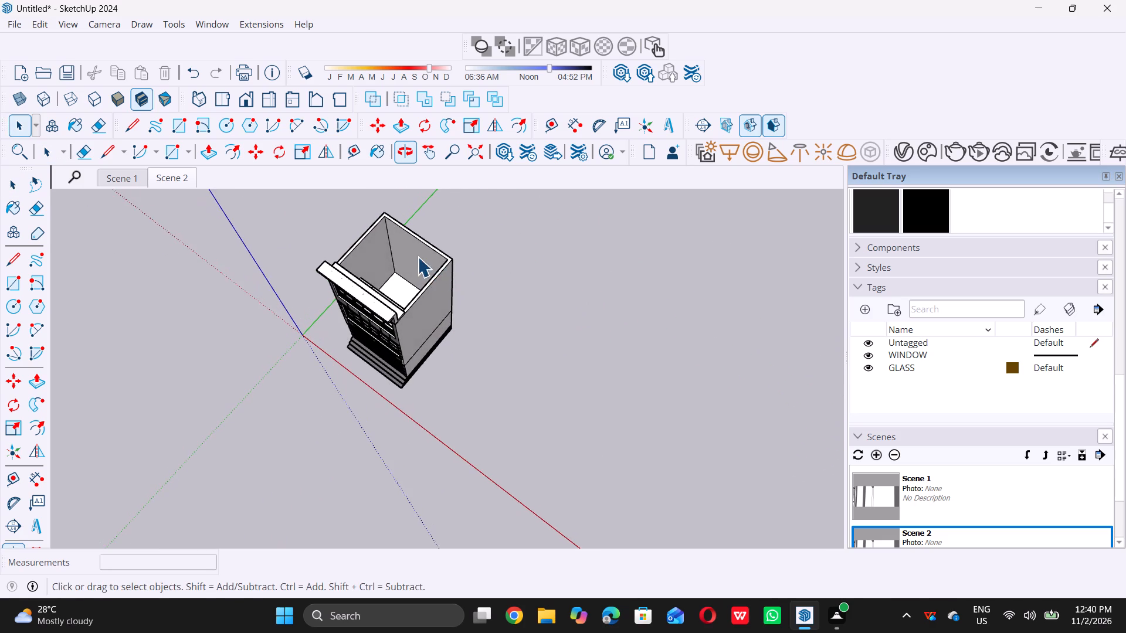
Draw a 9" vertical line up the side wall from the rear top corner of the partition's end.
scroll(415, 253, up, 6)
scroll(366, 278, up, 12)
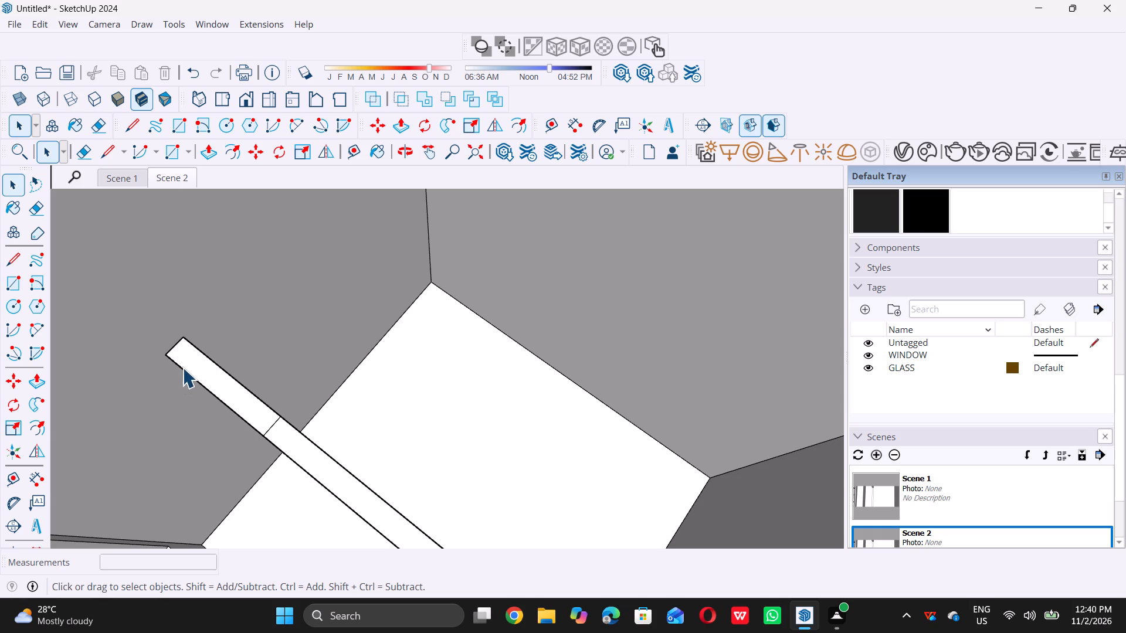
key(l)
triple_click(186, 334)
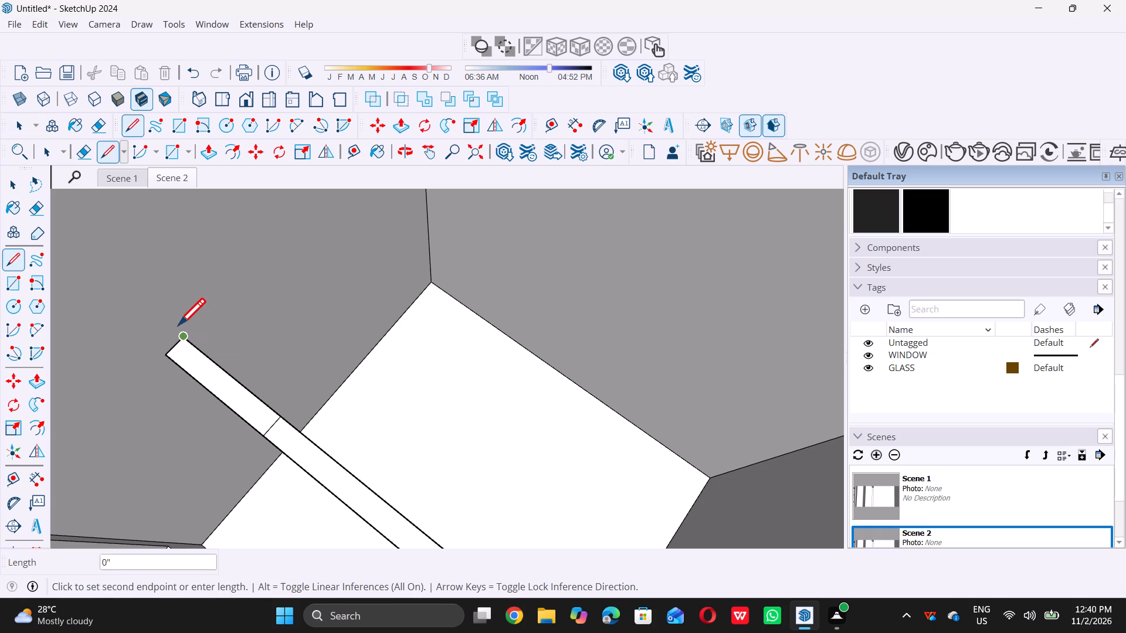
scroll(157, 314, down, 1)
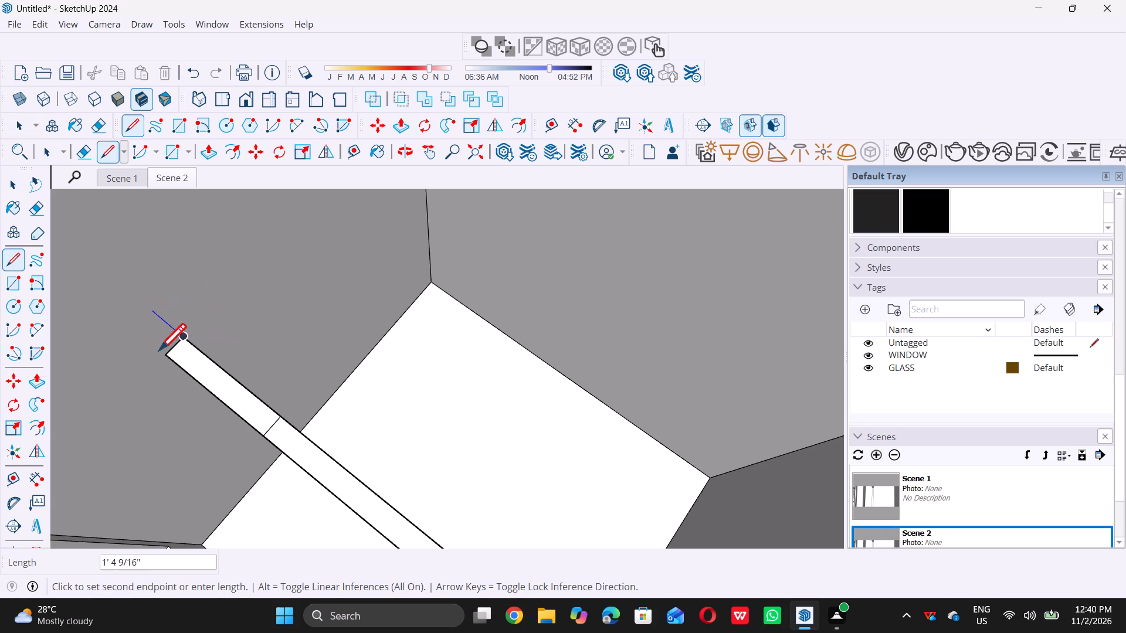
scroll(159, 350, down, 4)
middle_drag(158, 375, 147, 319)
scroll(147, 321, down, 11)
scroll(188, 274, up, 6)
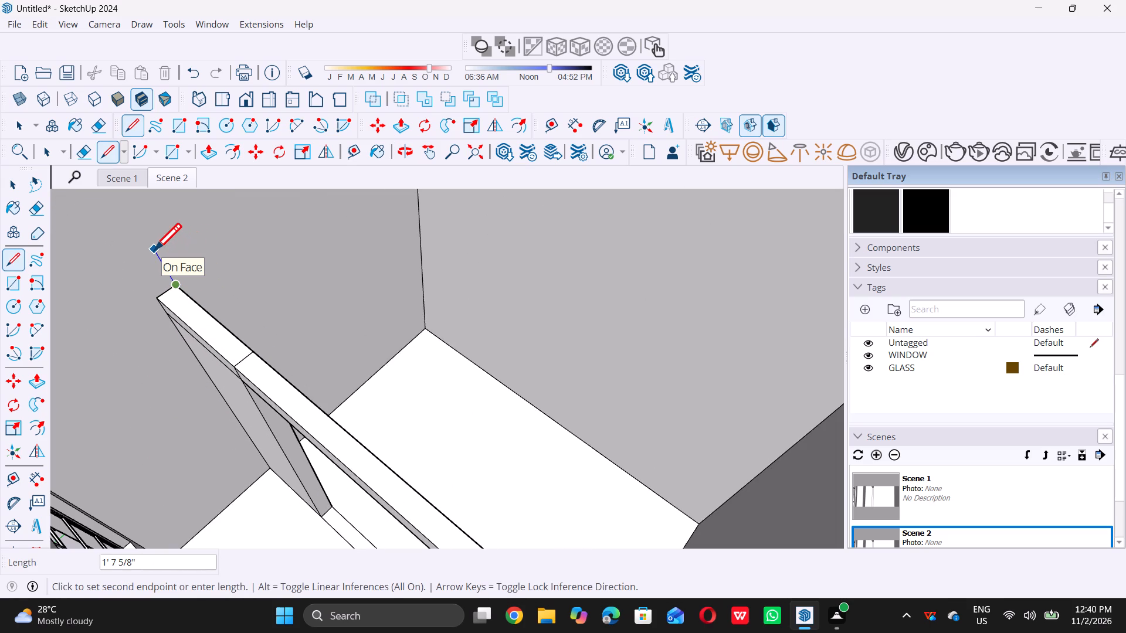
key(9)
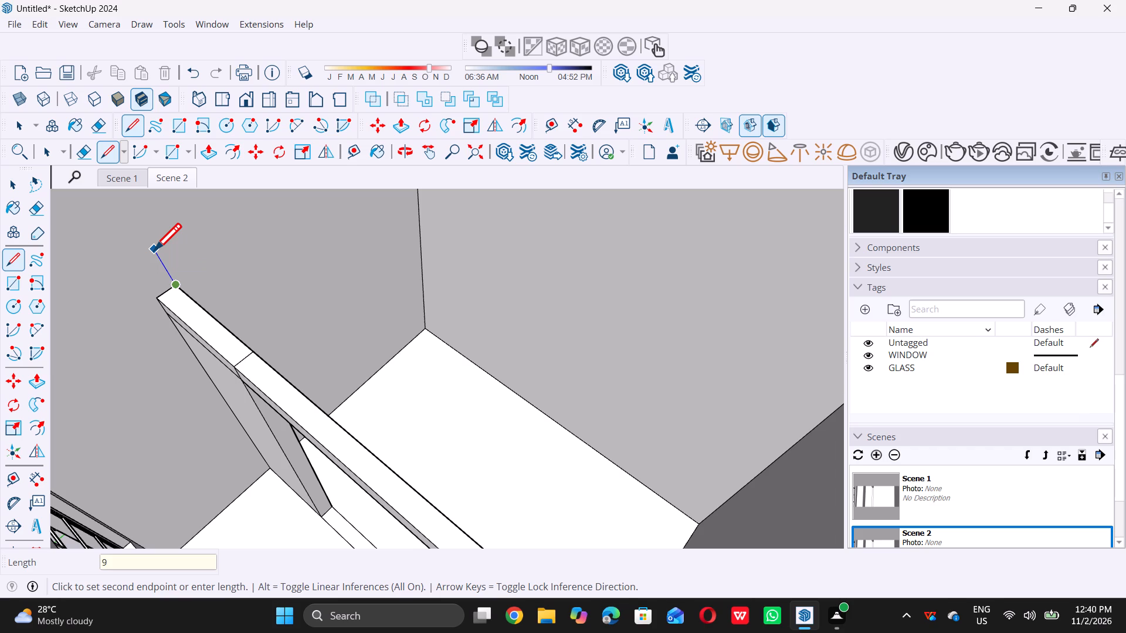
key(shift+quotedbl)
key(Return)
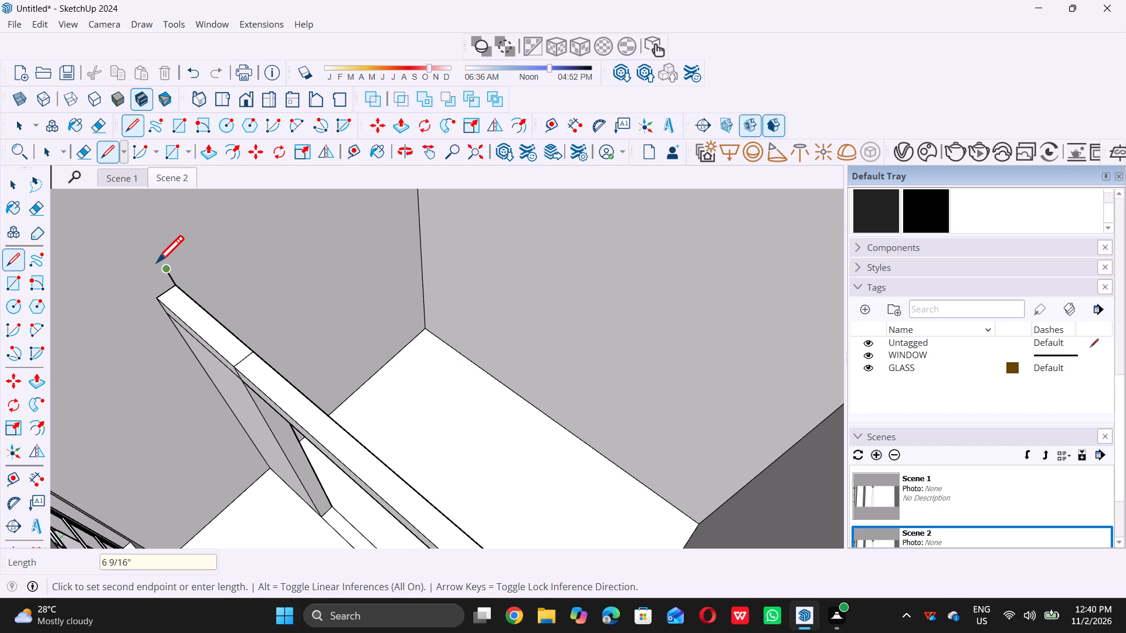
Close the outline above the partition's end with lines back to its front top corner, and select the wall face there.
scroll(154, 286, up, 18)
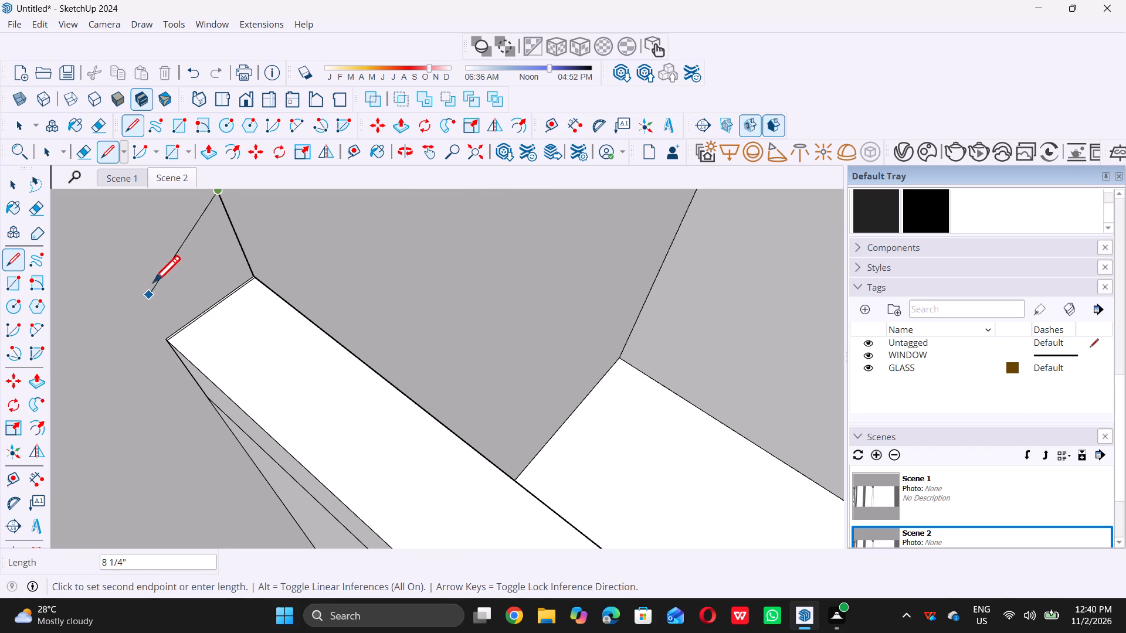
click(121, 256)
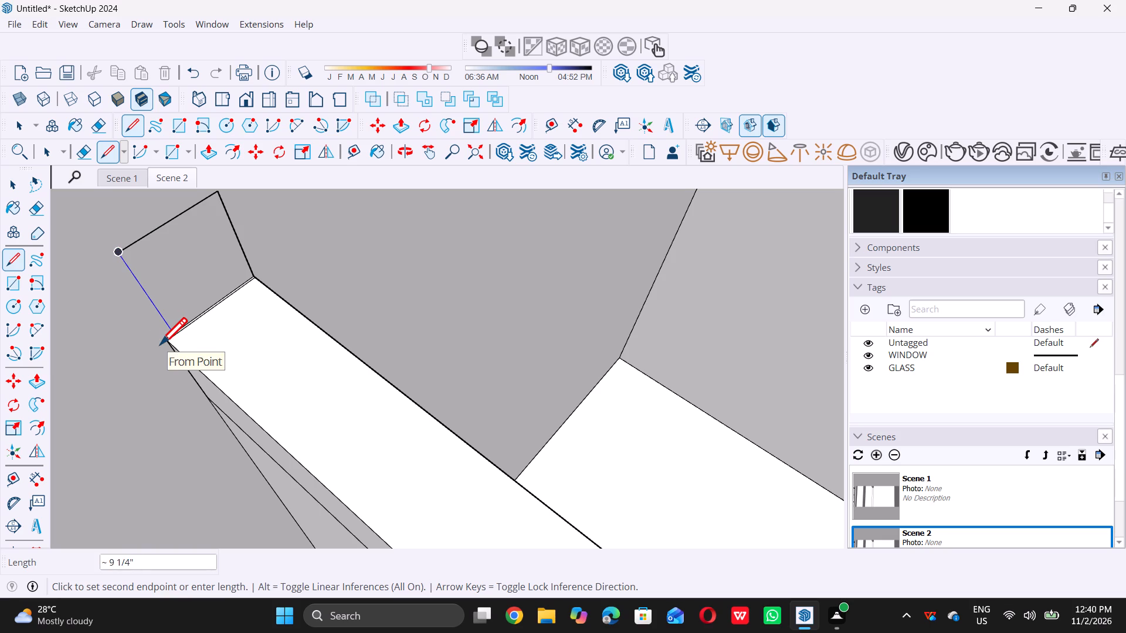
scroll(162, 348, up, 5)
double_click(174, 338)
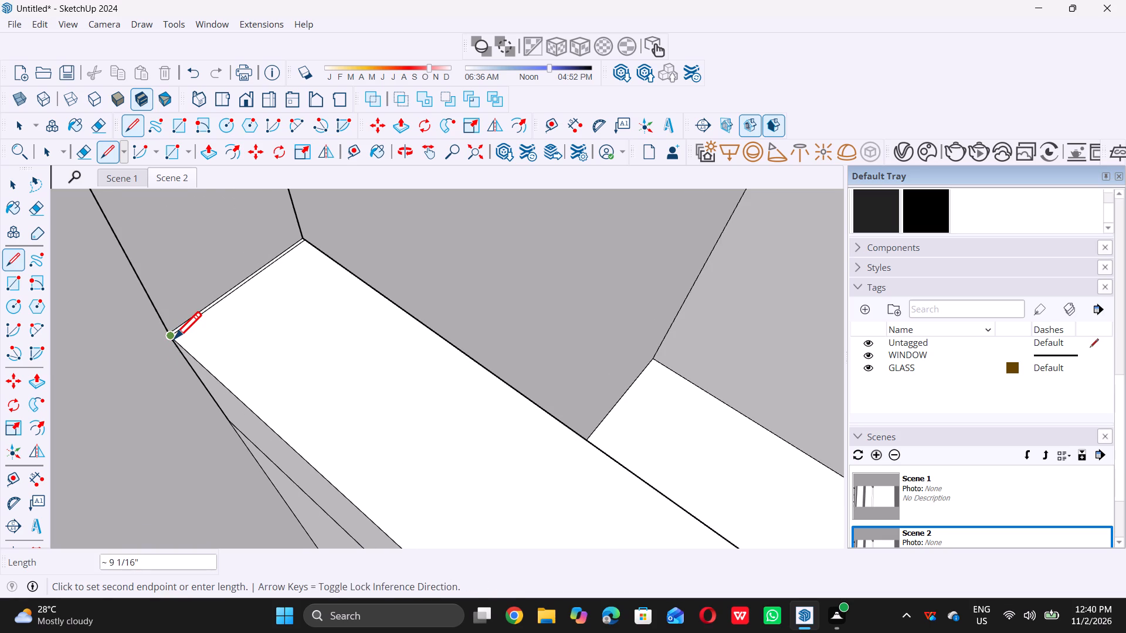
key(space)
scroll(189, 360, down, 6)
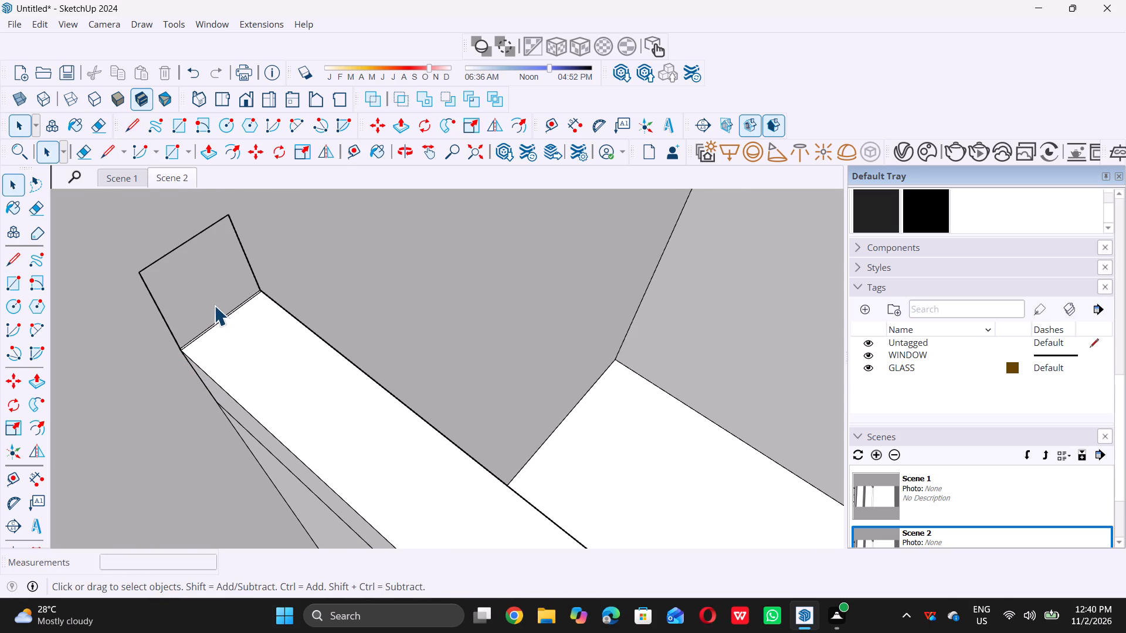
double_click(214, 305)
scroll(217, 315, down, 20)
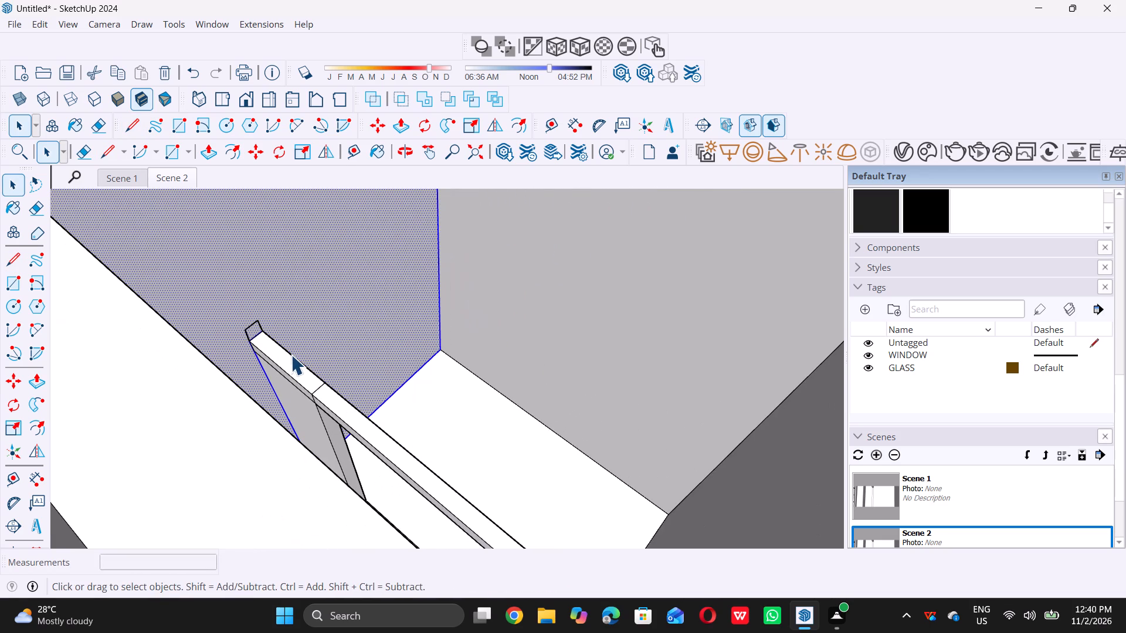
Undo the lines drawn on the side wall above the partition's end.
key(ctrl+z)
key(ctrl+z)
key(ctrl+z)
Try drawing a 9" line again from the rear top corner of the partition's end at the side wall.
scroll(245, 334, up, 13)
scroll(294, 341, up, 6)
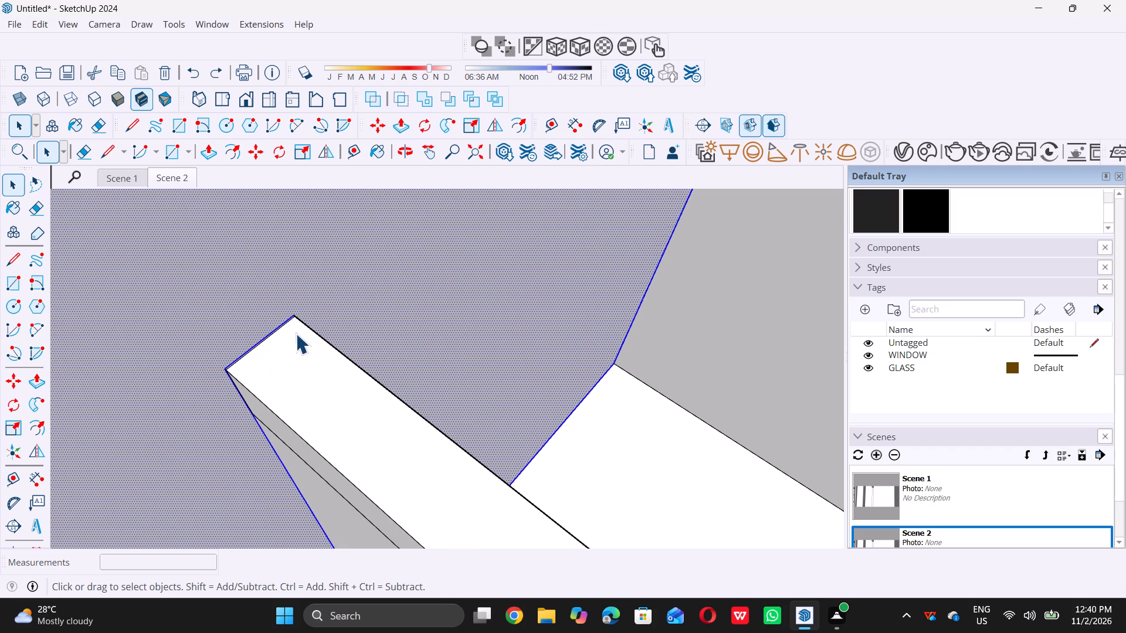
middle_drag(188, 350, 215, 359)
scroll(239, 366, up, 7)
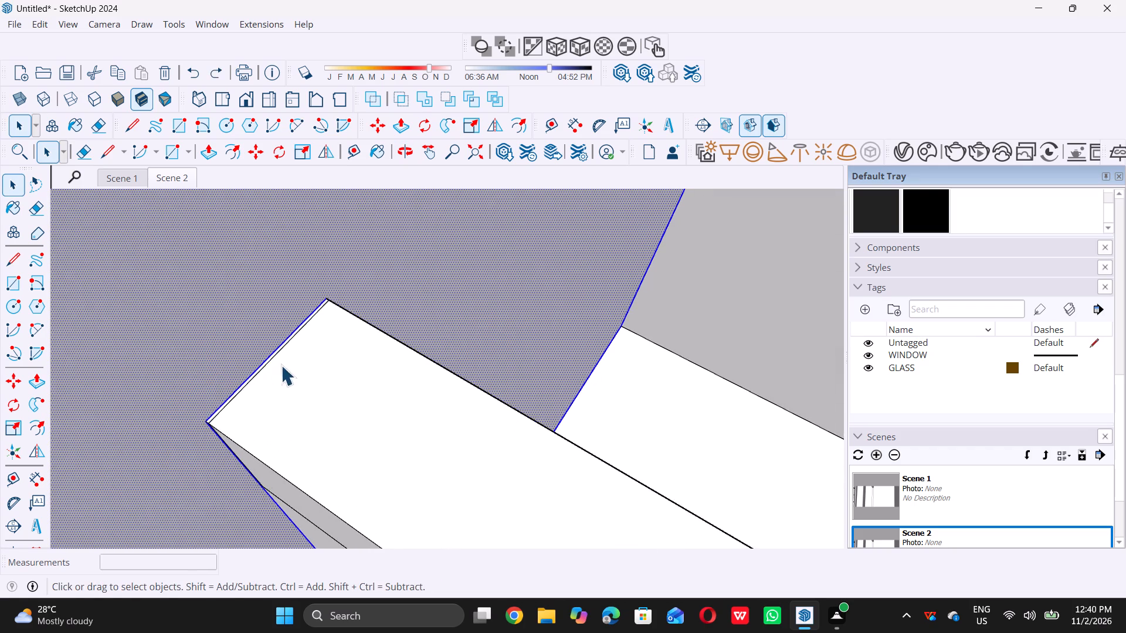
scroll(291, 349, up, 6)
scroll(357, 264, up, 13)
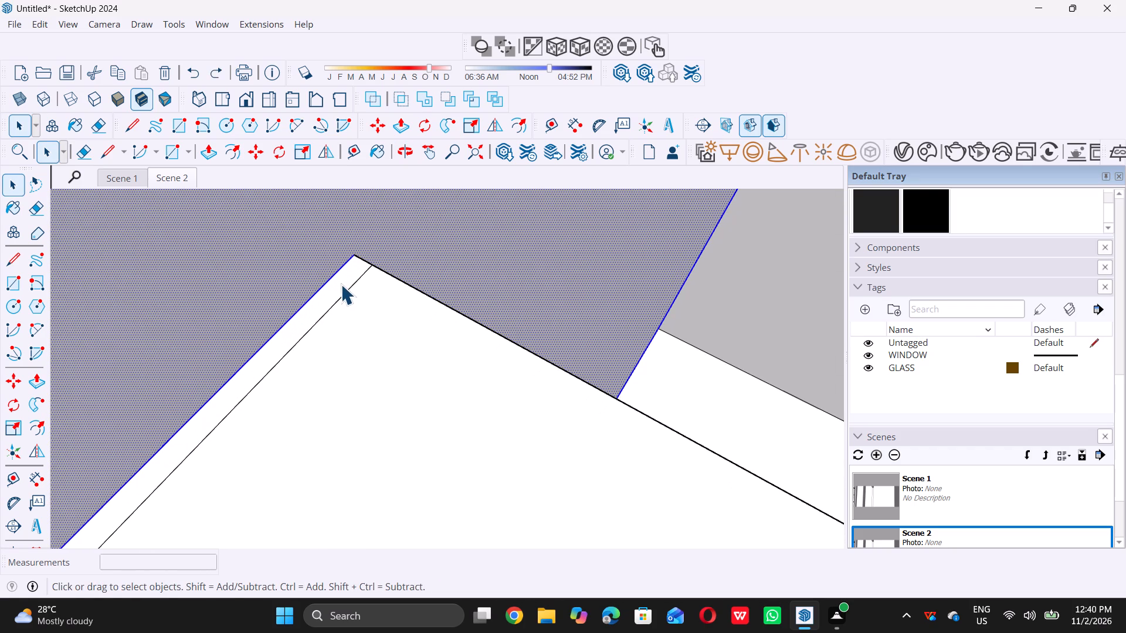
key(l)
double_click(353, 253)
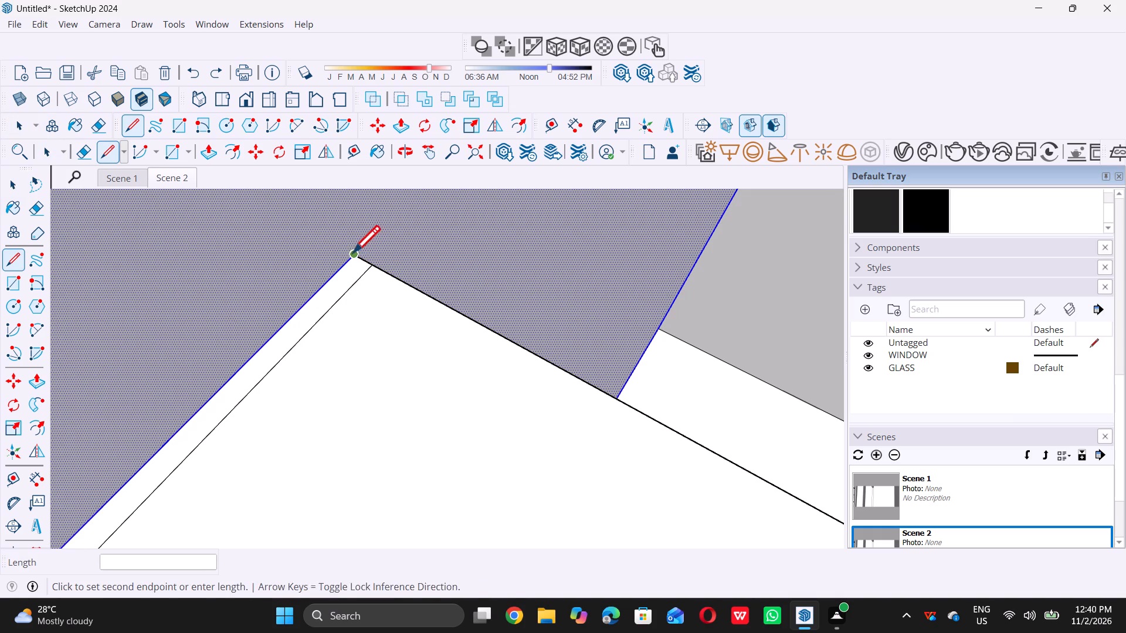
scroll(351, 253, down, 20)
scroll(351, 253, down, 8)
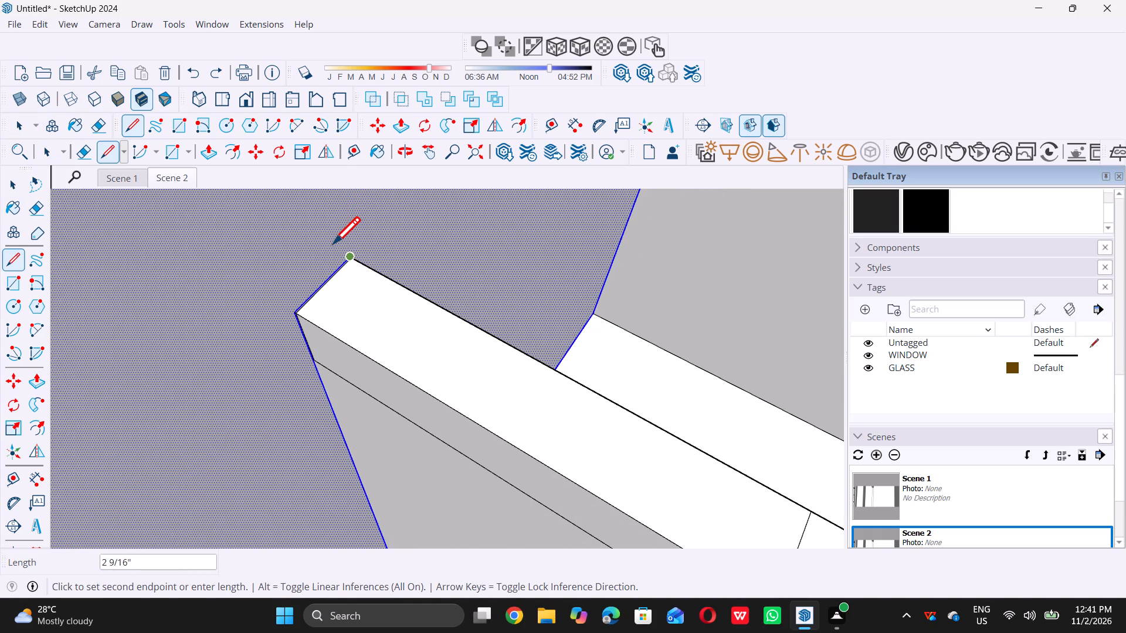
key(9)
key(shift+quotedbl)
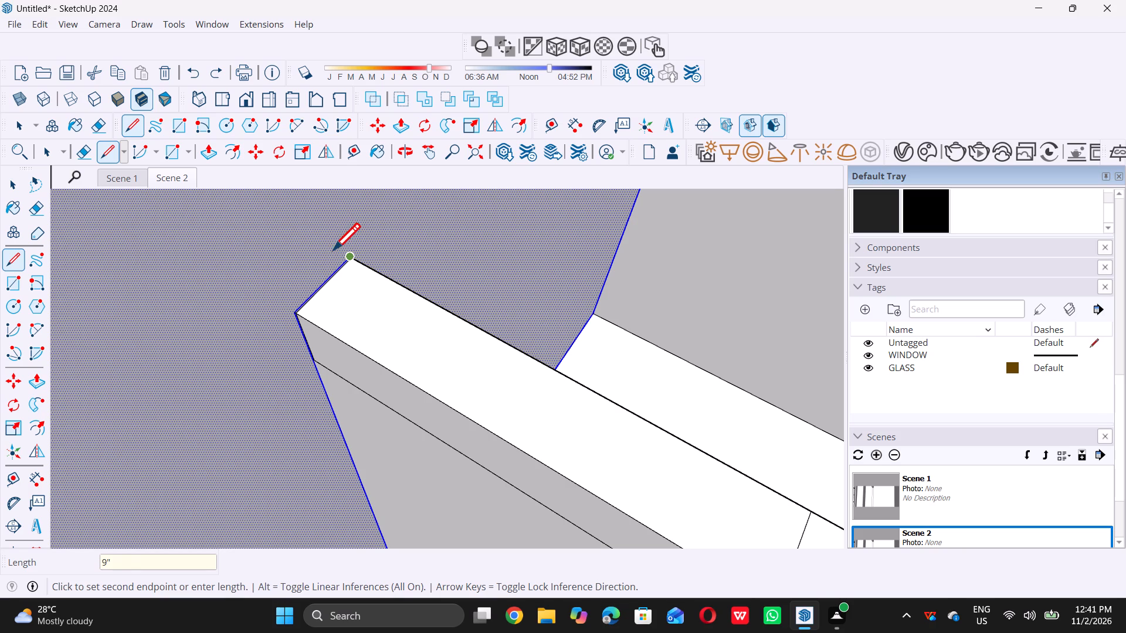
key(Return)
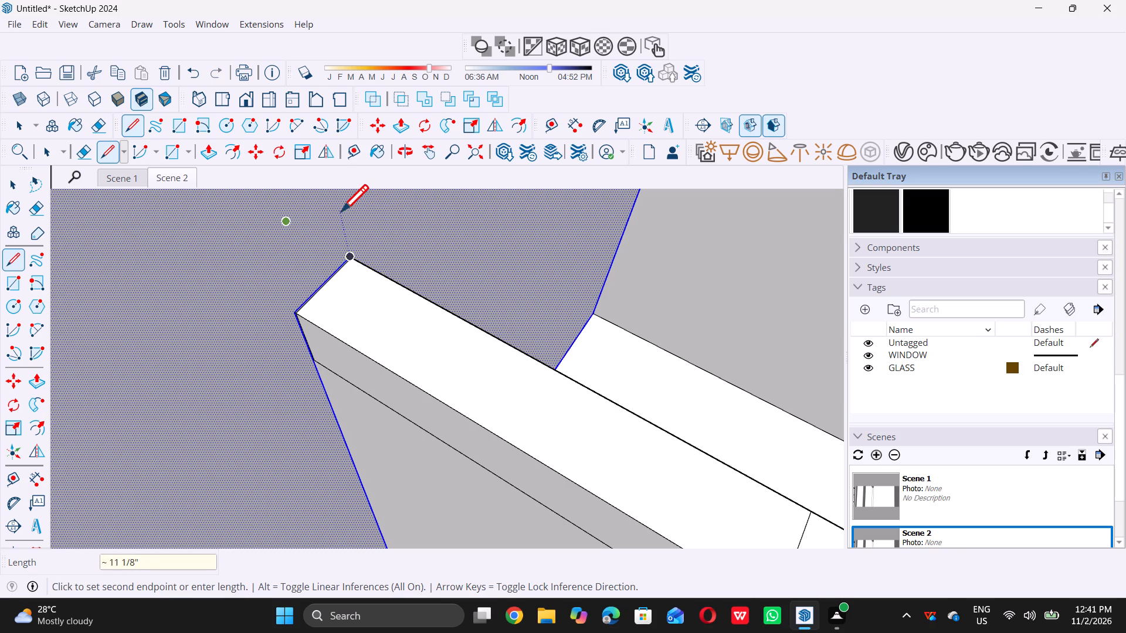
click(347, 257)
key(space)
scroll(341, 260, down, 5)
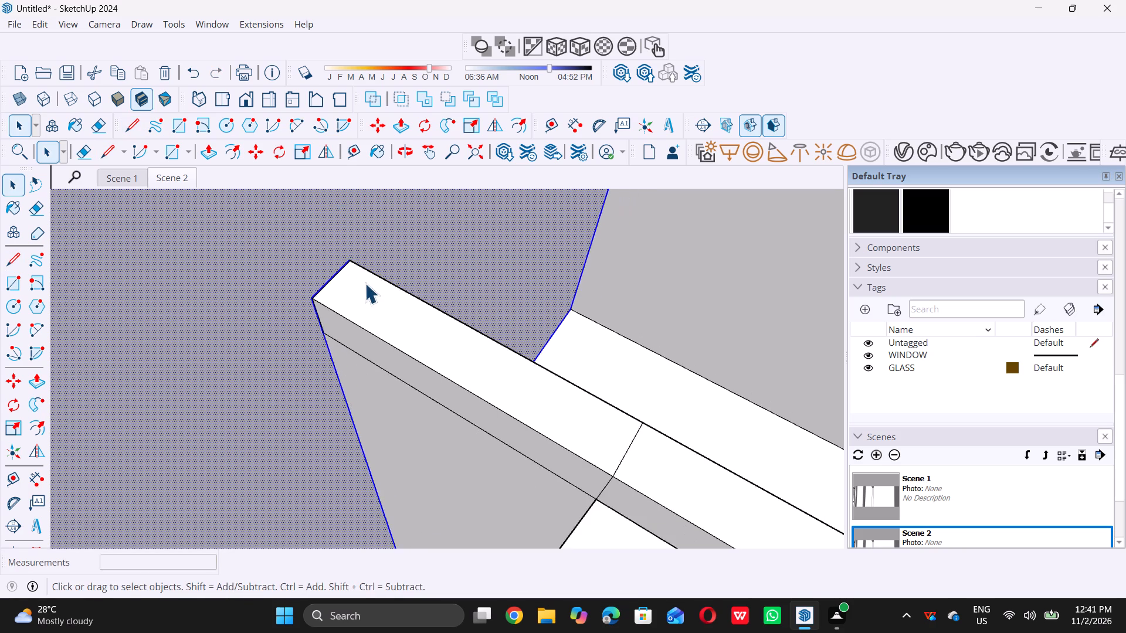
Push/Pull the short top face of the partition beside the side wall up 13' to the kiosk wall's top.
scroll(365, 283, down, 20)
scroll(365, 283, down, 11)
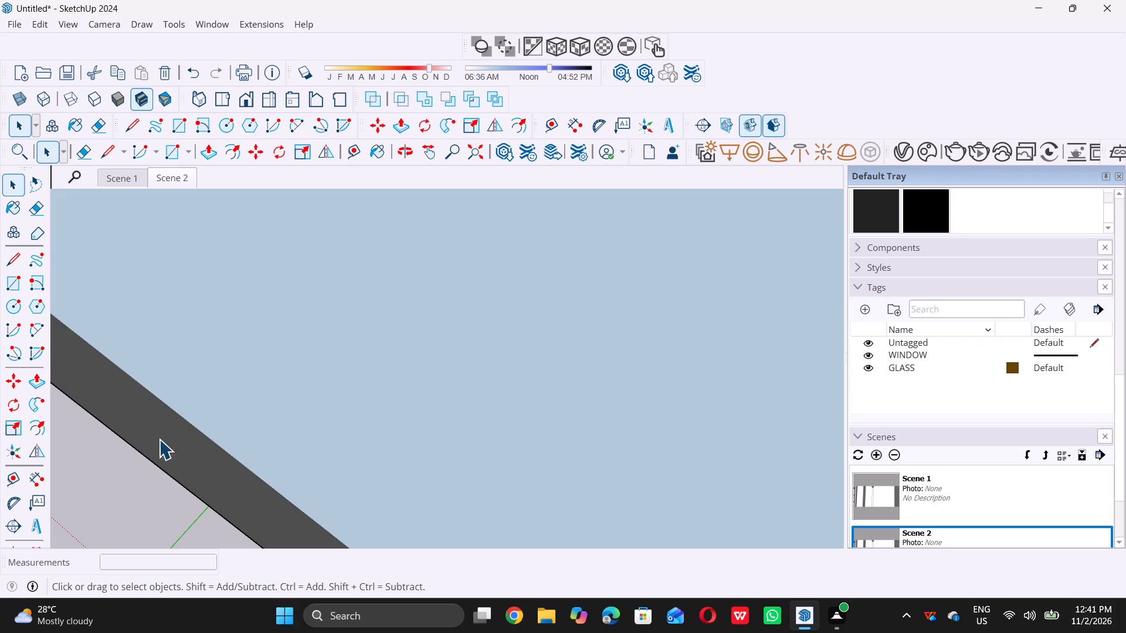
scroll(272, 390, down, 14)
click(120, 482)
double_click(126, 477)
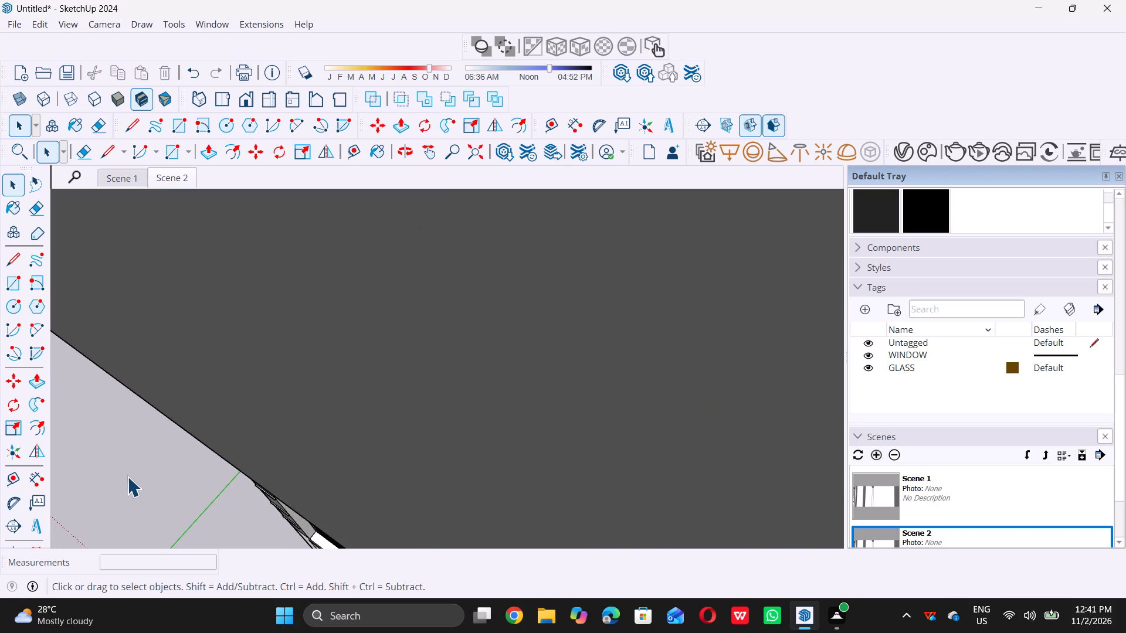
click(130, 475)
scroll(131, 468, down, 20)
scroll(131, 468, down, 5)
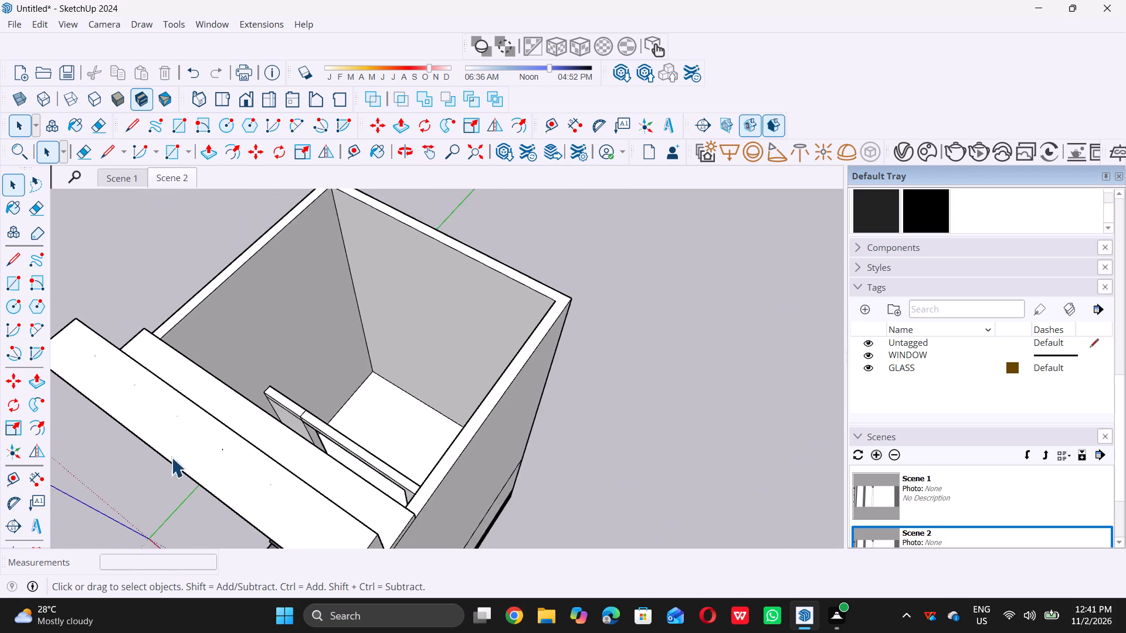
scroll(171, 457, down, 2)
middle_drag(258, 473, 230, 435)
scroll(241, 463, down, 1)
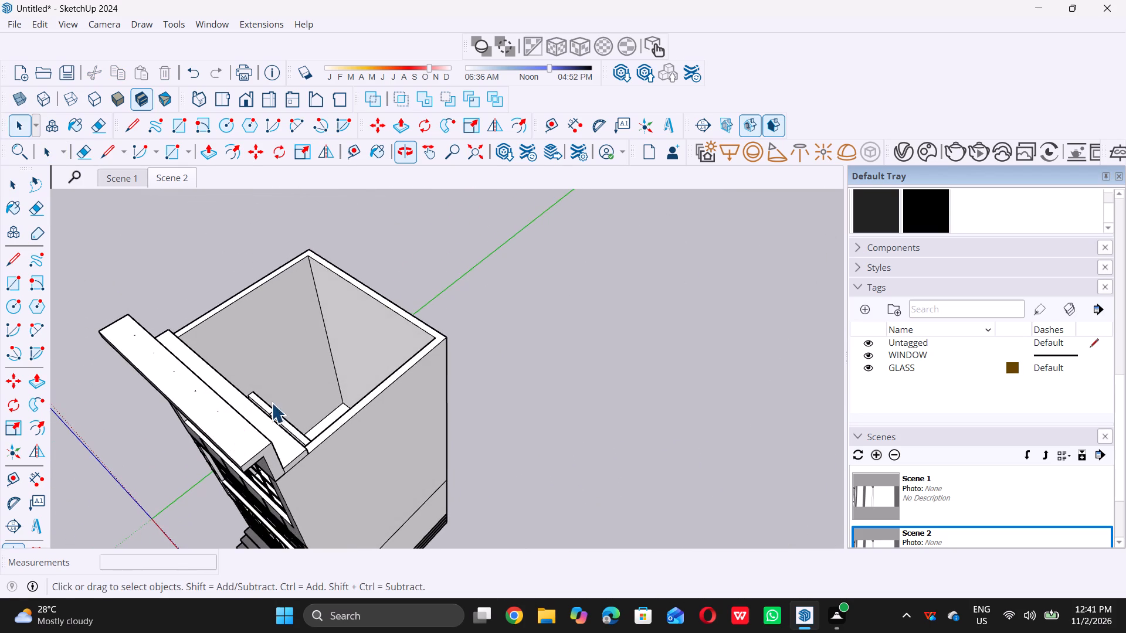
scroll(286, 388, up, 6)
scroll(245, 418, up, 6)
double_click(247, 424)
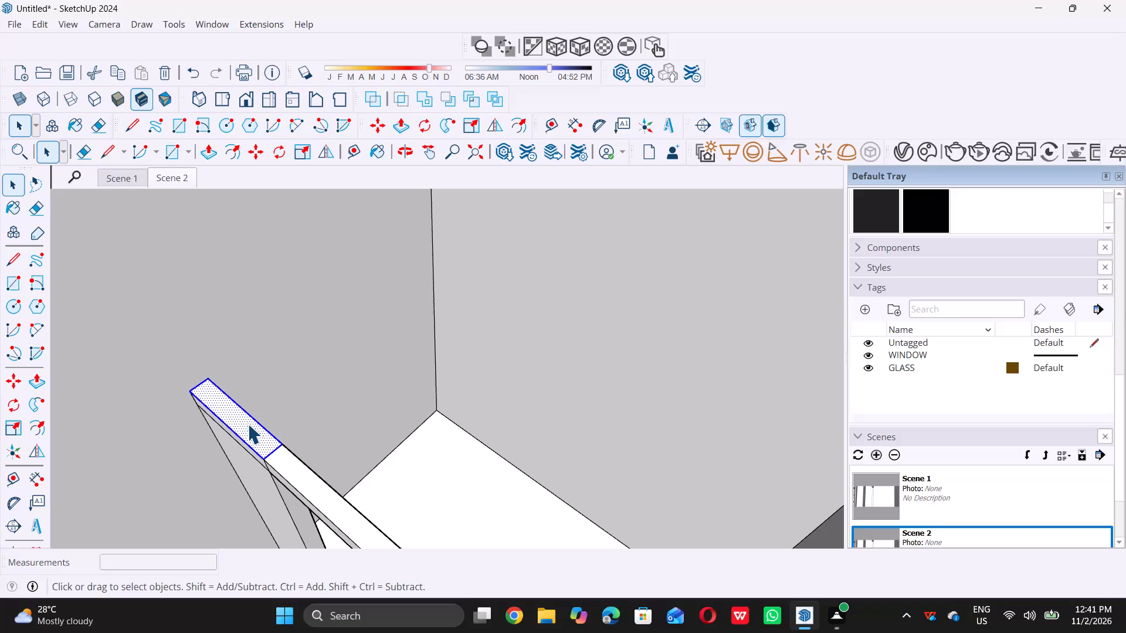
key(p)
click(247, 424)
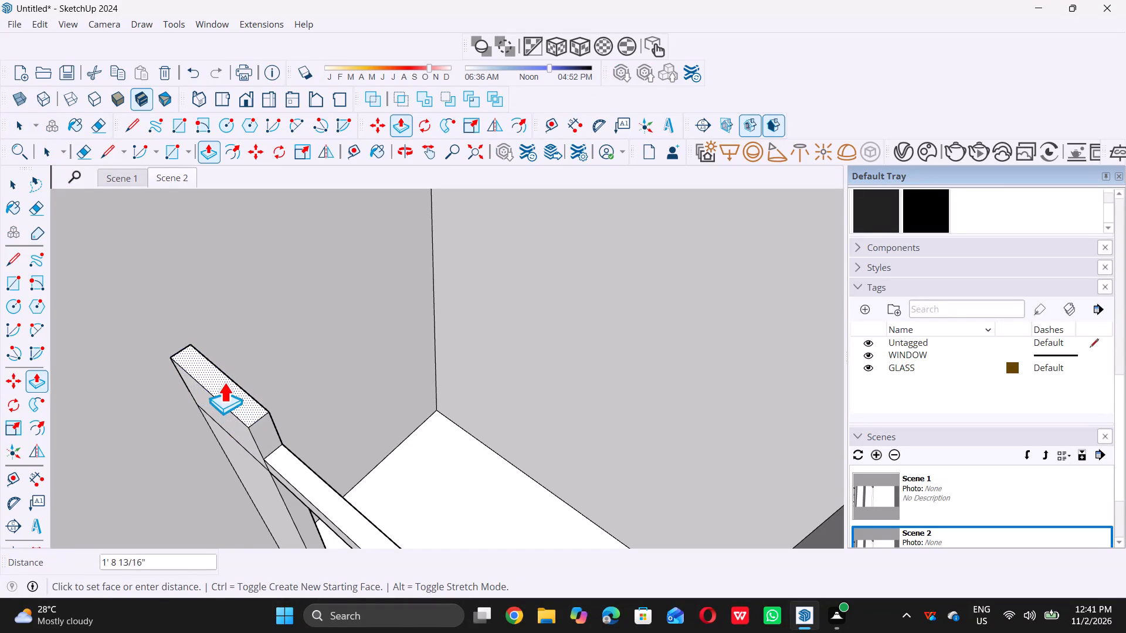
scroll(226, 378, down, 14)
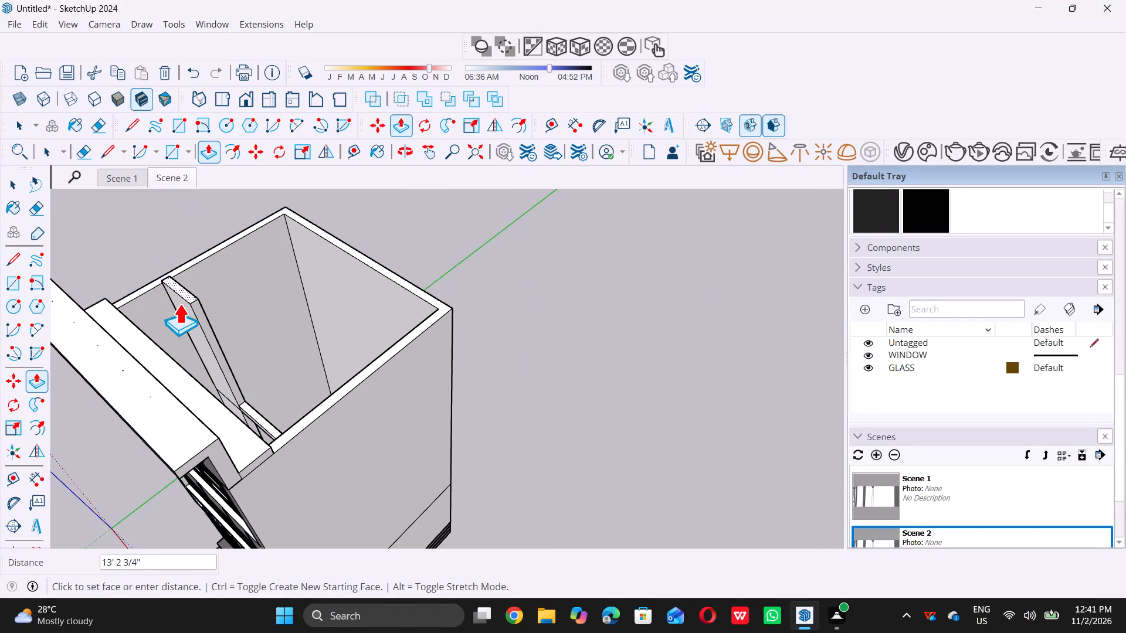
click(146, 285)
scroll(267, 411, up, 6)
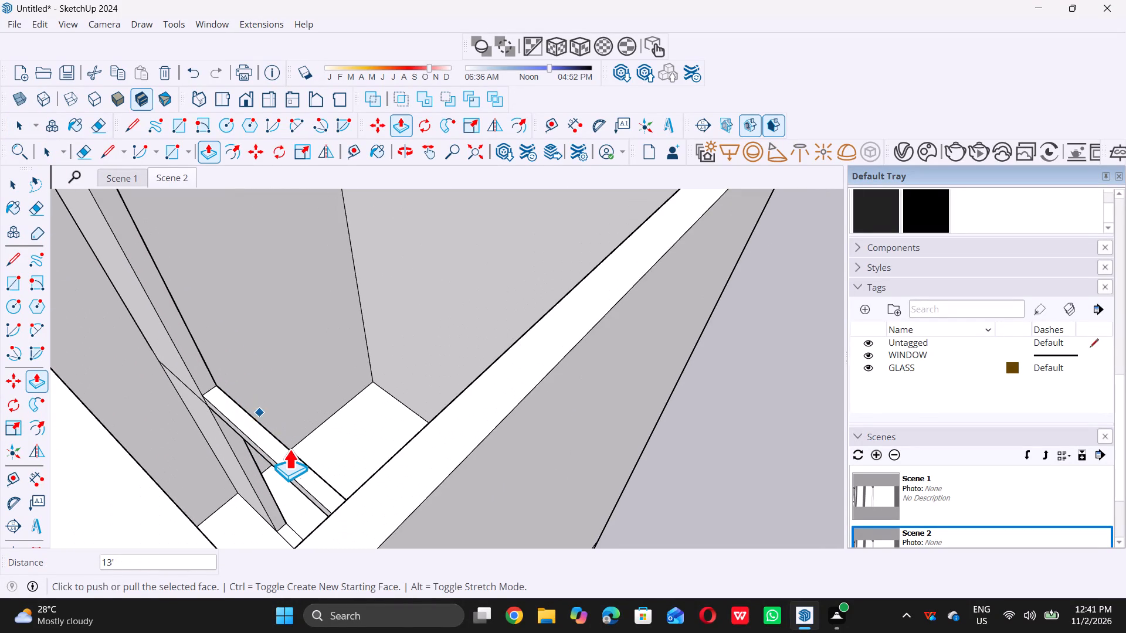
key(space)
Draw a 9" line up from the opening's corner at the partition's other end, and continue it about 8 11/16" across the top face.
scroll(280, 455, down, 6)
middle_drag(257, 472, 337, 499)
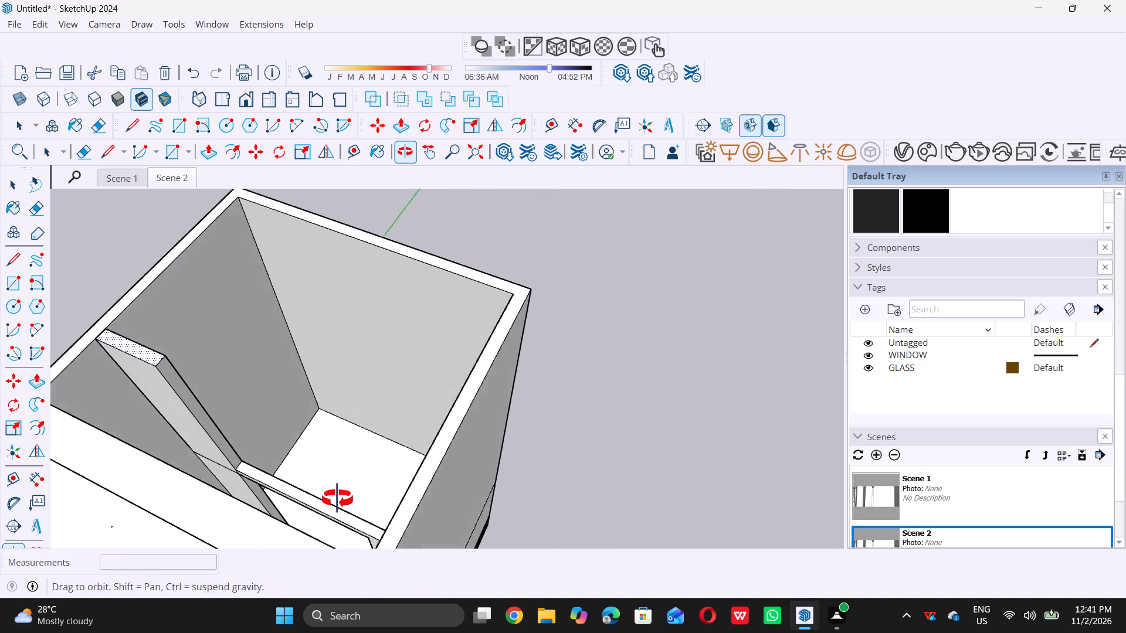
middle_drag(337, 499, 386, 487)
scroll(394, 461, down, 9)
middle_drag(360, 448, 381, 518)
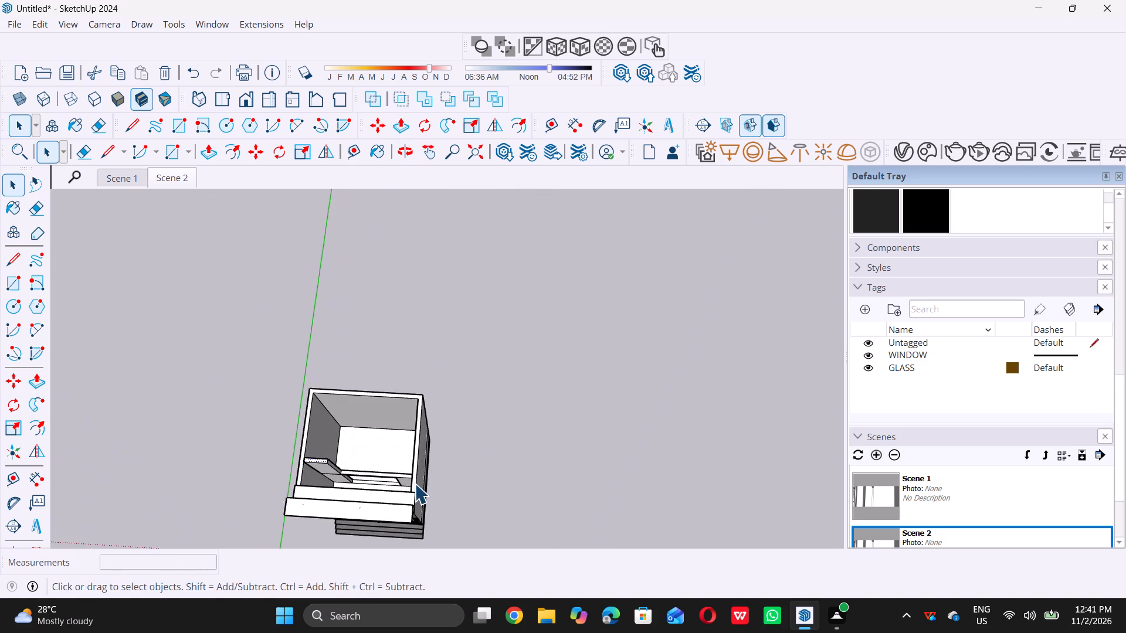
scroll(415, 484, up, 16)
middle_drag(387, 489, 381, 454)
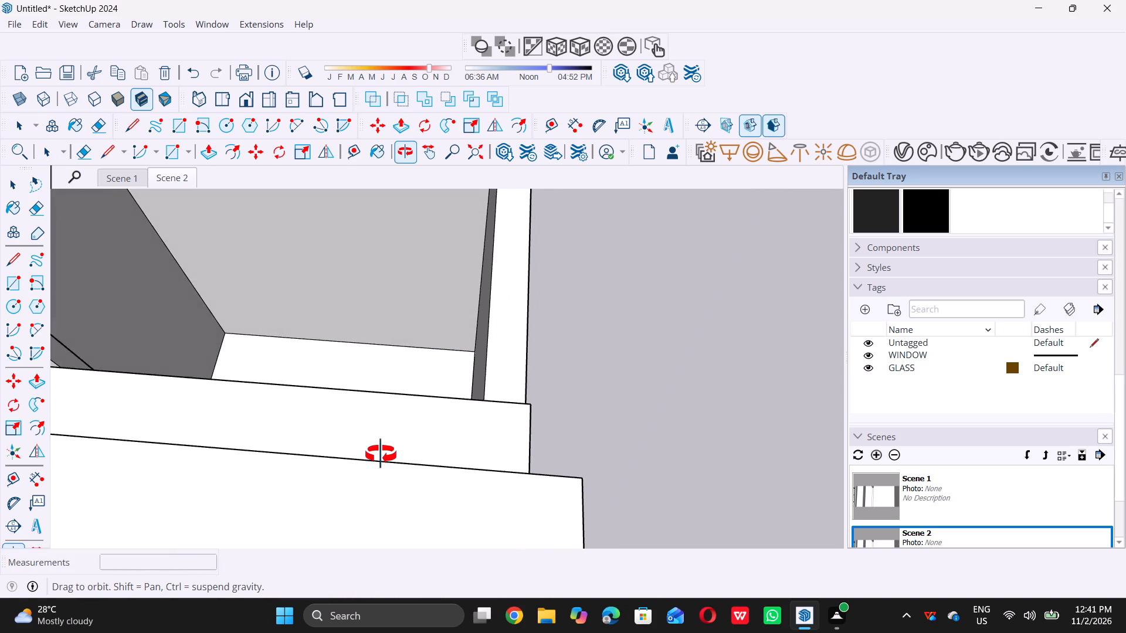
middle_drag(381, 454, 374, 472)
scroll(374, 472, up, 6)
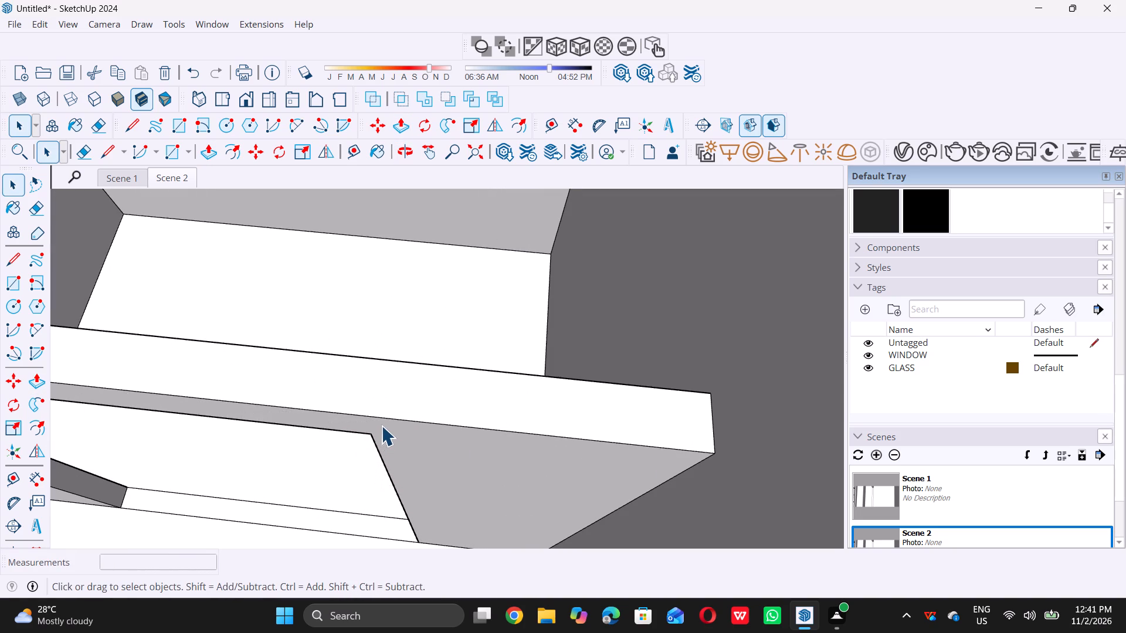
scroll(381, 426, up, 6)
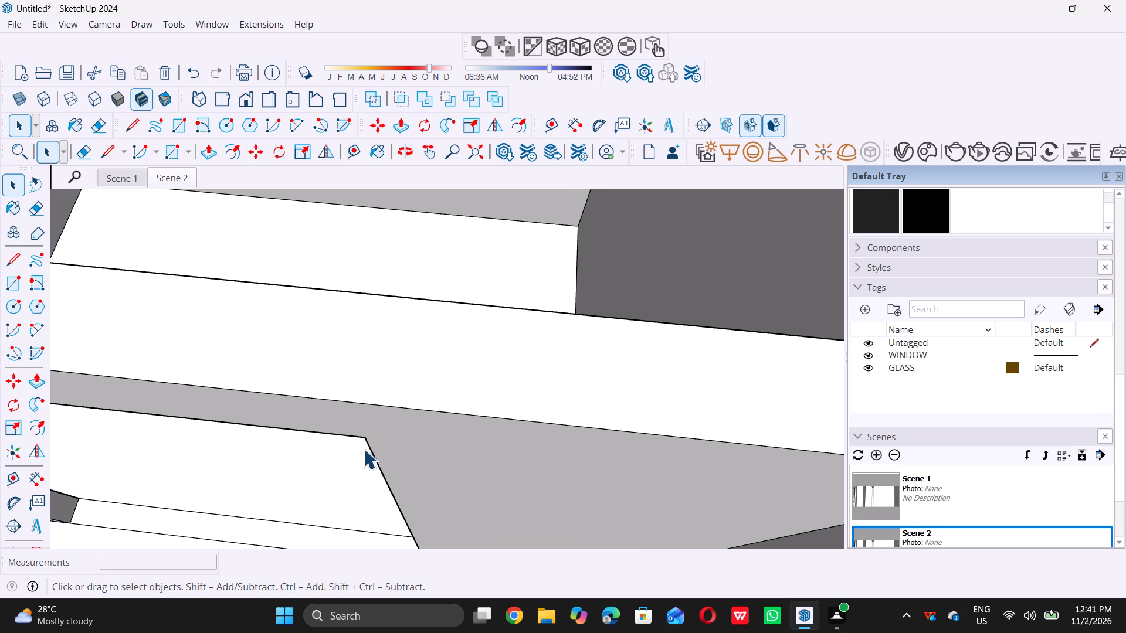
middle_drag(421, 409, 456, 372)
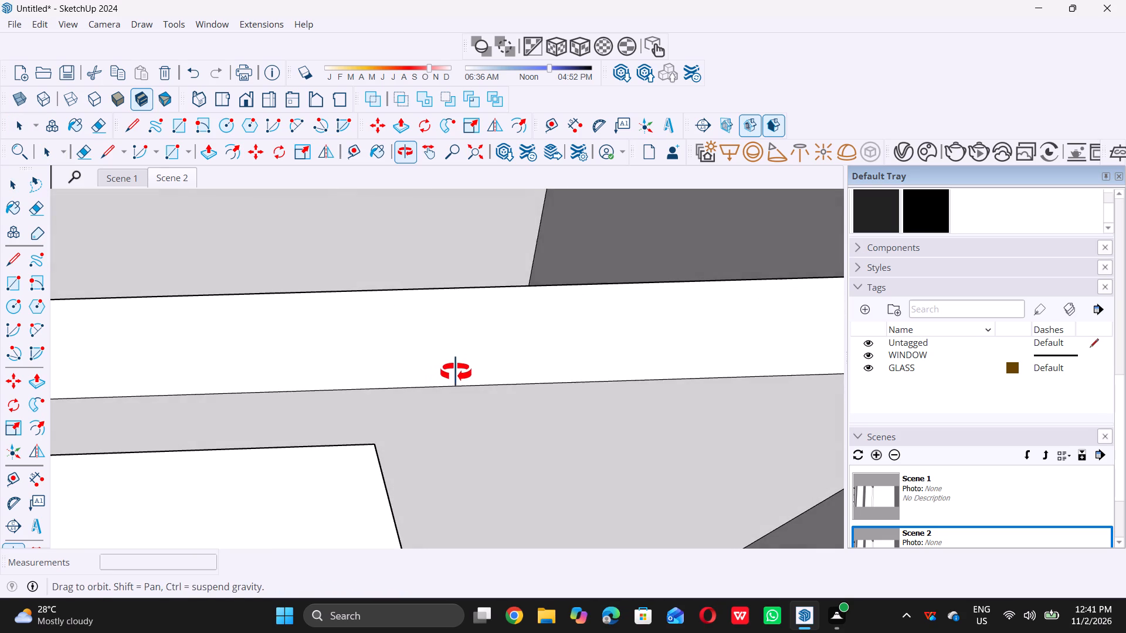
middle_drag(456, 372, 457, 370)
middle_click(457, 370)
scroll(438, 391, up, 2)
key(l)
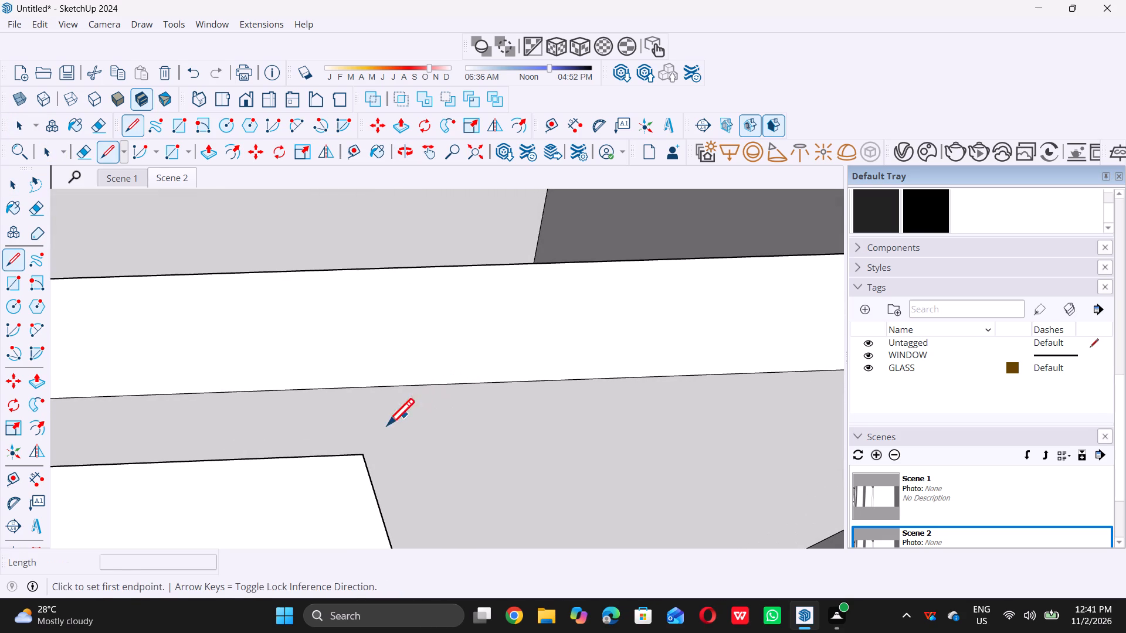
double_click(361, 457)
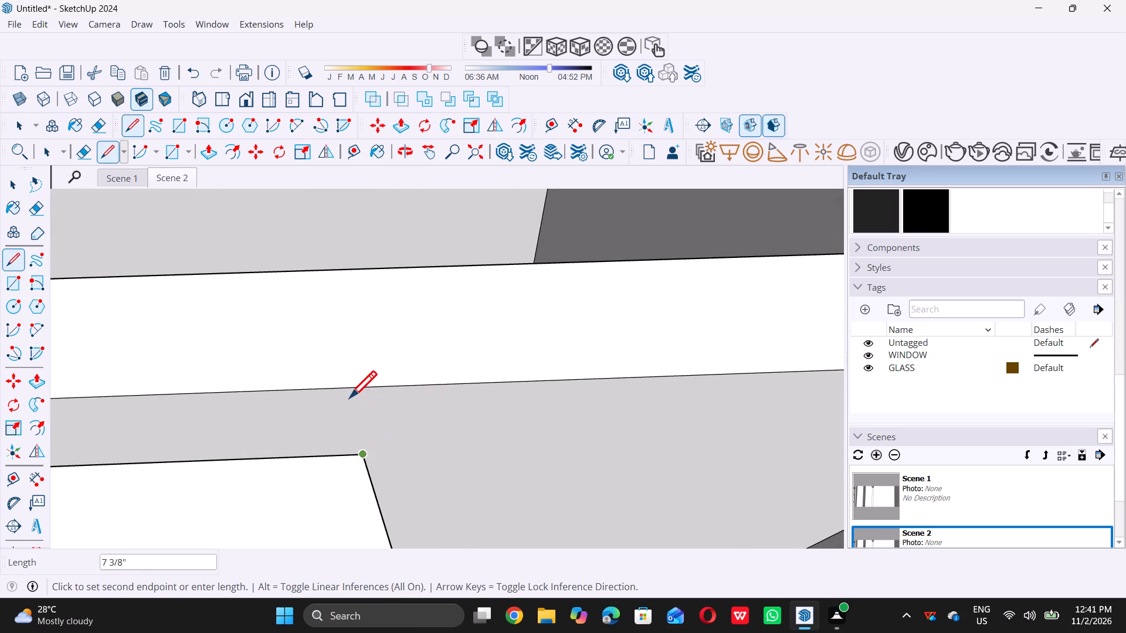
click(345, 389)
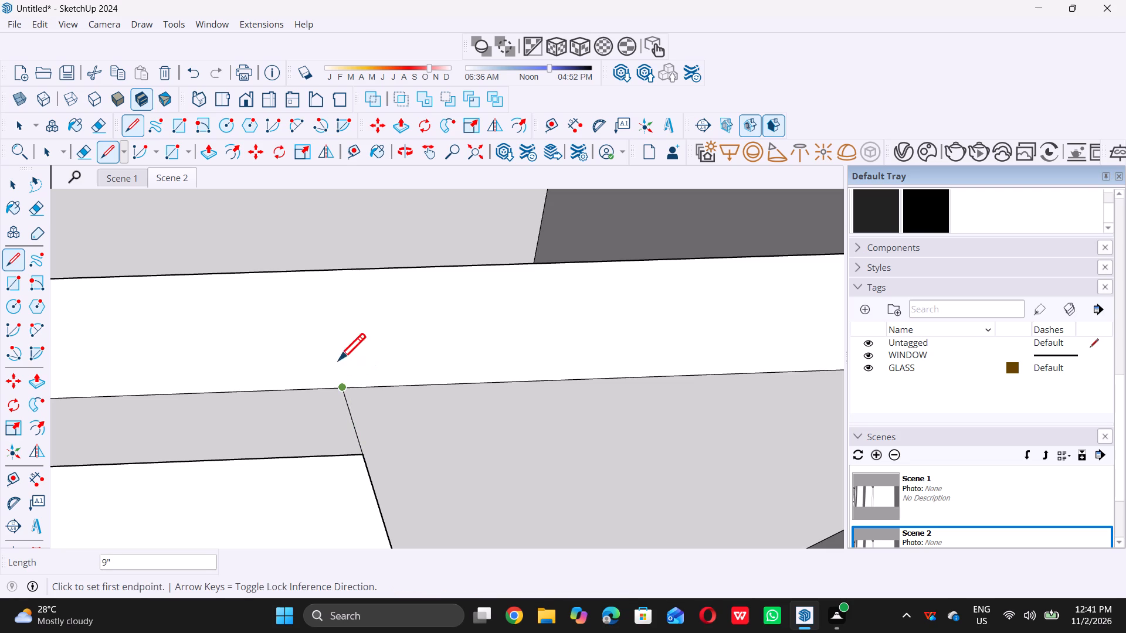
double_click(347, 383)
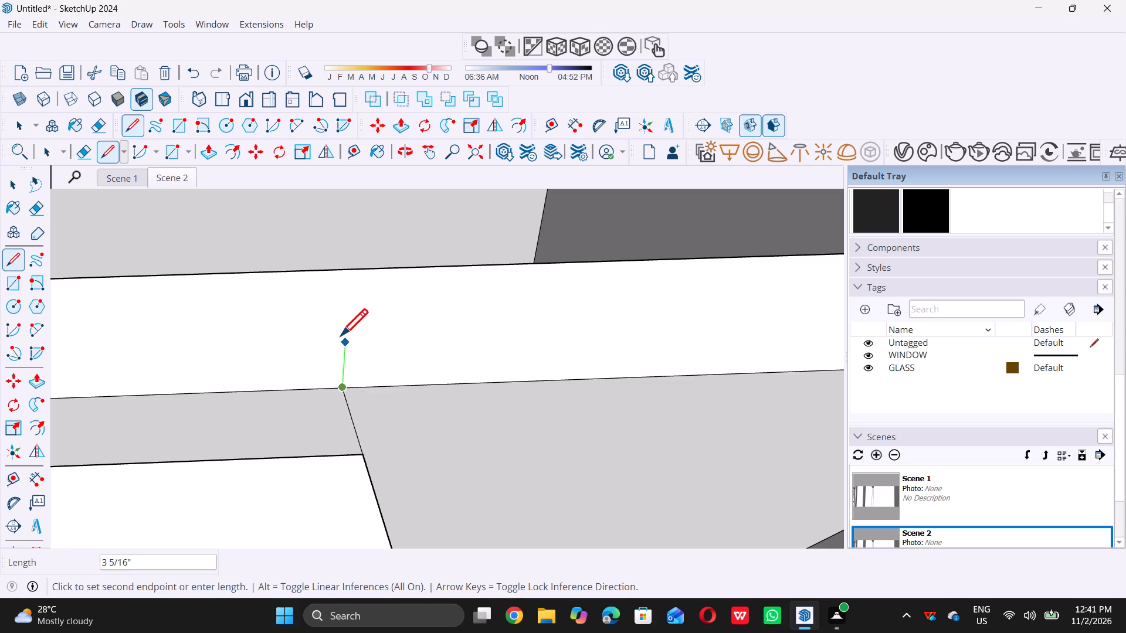
click(355, 271)
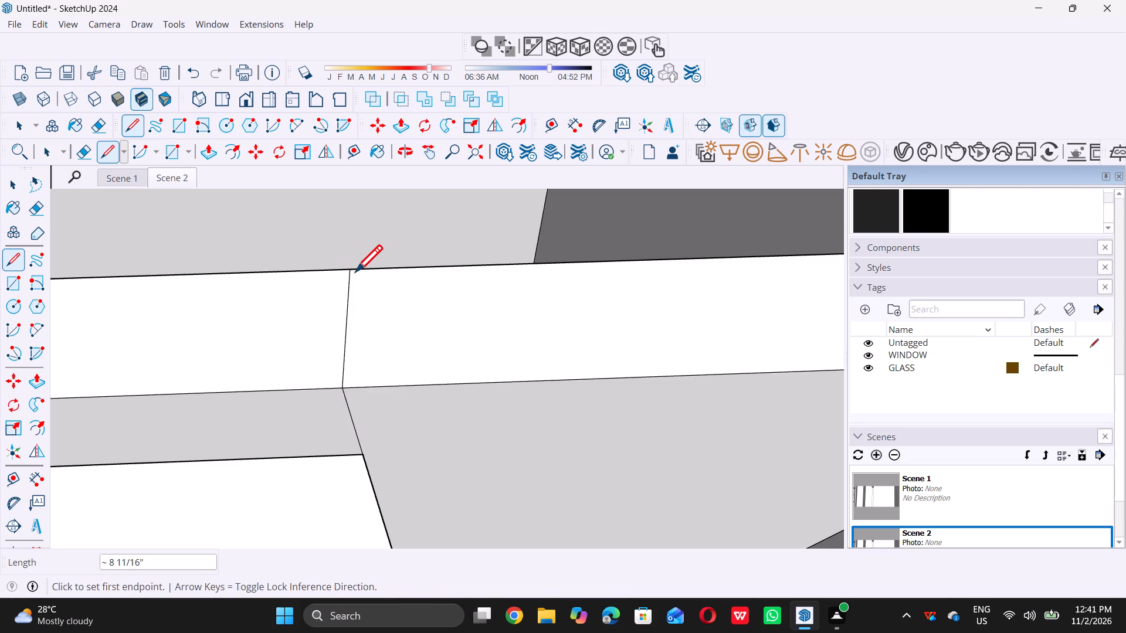
Push/Pull the split-off top face at the partition's other end up by the same 13' to wall height.
key(space)
scroll(405, 351, down, 11)
double_click(524, 349)
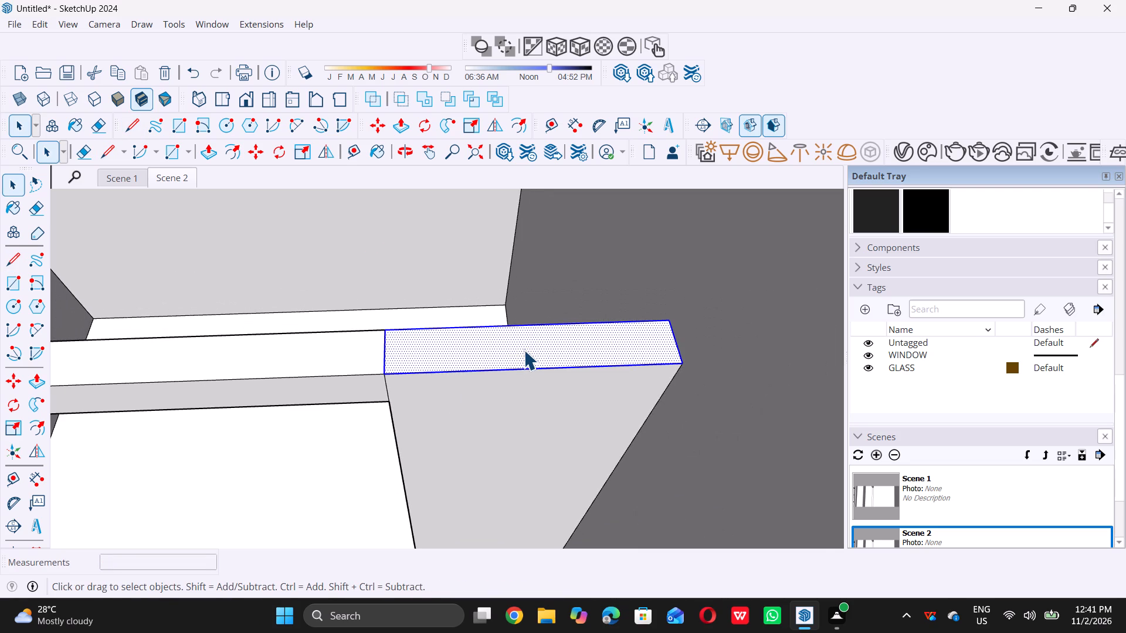
key(p)
double_click(523, 347)
scroll(505, 308, down, 2)
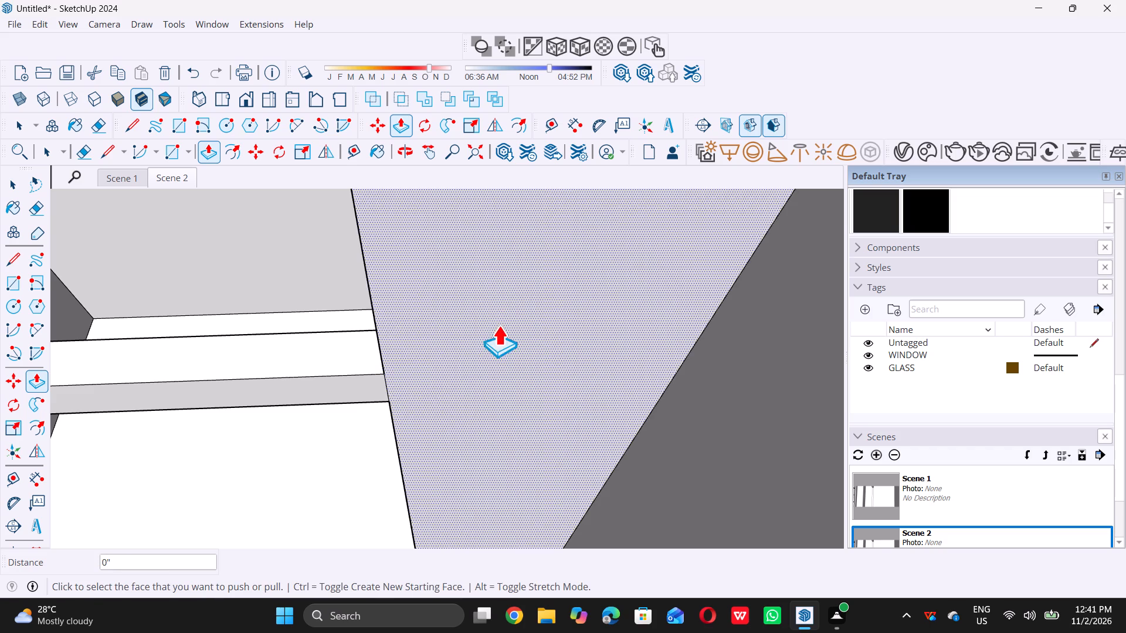
scroll(498, 325, down, 19)
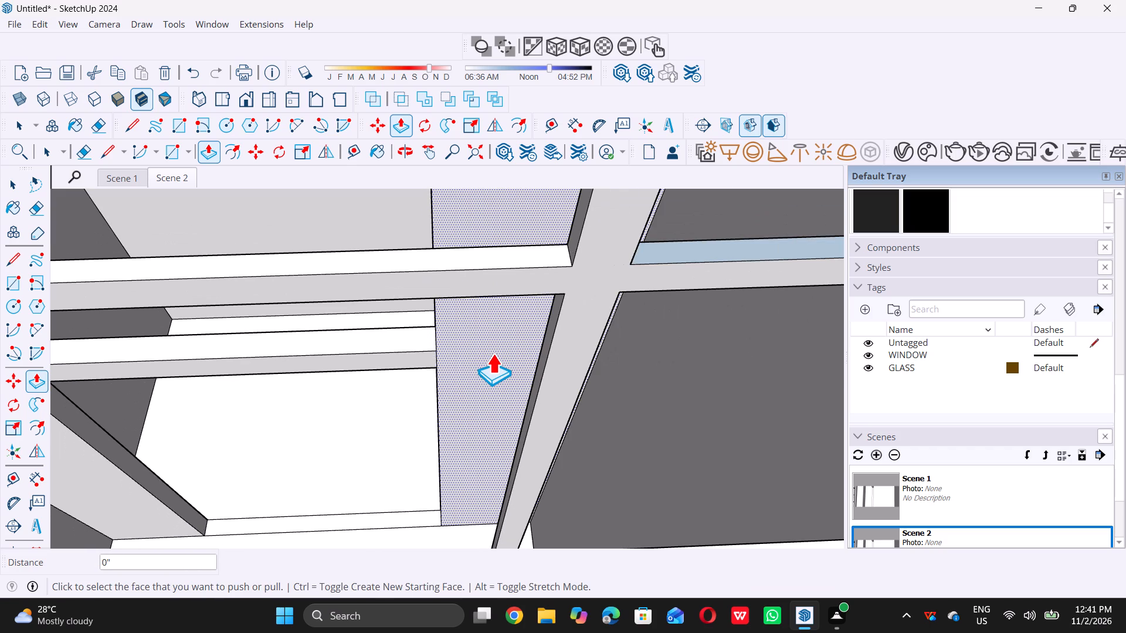
key(space)
Examine the kiosk from the front, sides and above with both partition ends raised.
scroll(490, 356, down, 20)
scroll(490, 356, down, 5)
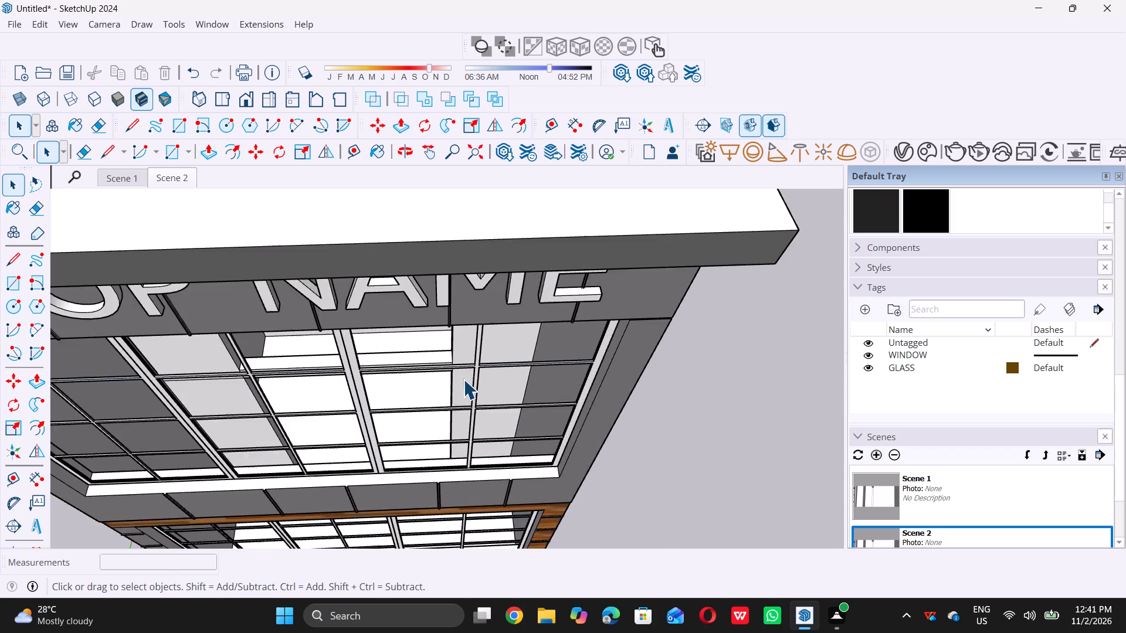
scroll(463, 379, down, 12)
middle_drag(432, 392, 44, 372)
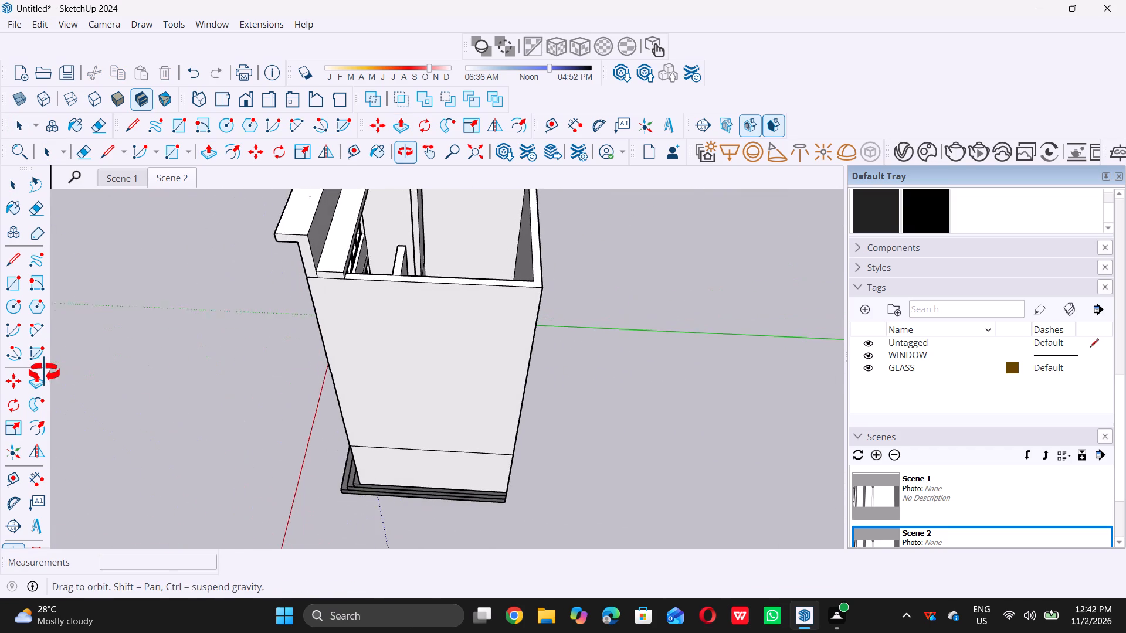
middle_drag(44, 372, 470, 255)
middle_drag(469, 254, 462, 250)
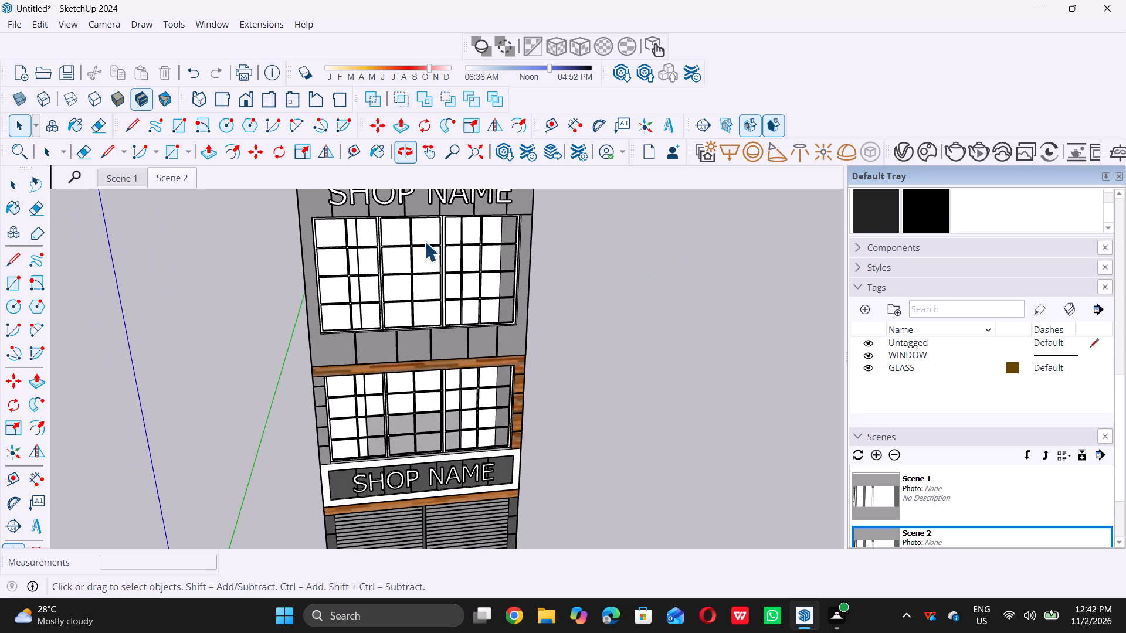
middle_drag(348, 239, 290, 257)
scroll(348, 382, down, 1)
middle_drag(348, 382, 384, 308)
scroll(383, 313, down, 10)
middle_drag(375, 342, 675, 477)
middle_click(679, 475)
middle_click(680, 474)
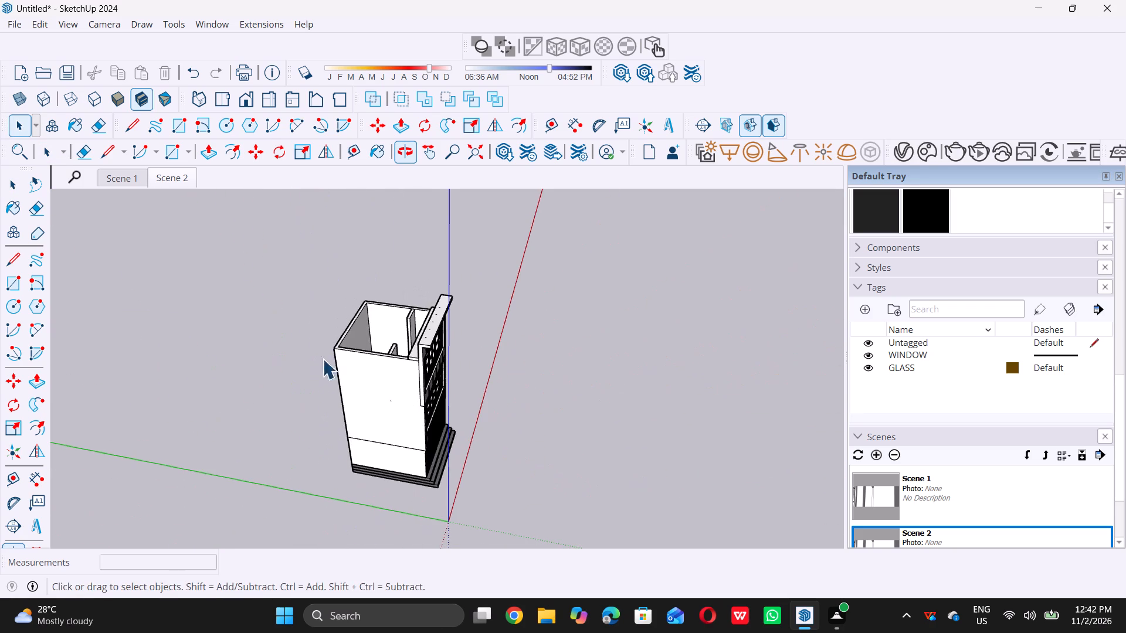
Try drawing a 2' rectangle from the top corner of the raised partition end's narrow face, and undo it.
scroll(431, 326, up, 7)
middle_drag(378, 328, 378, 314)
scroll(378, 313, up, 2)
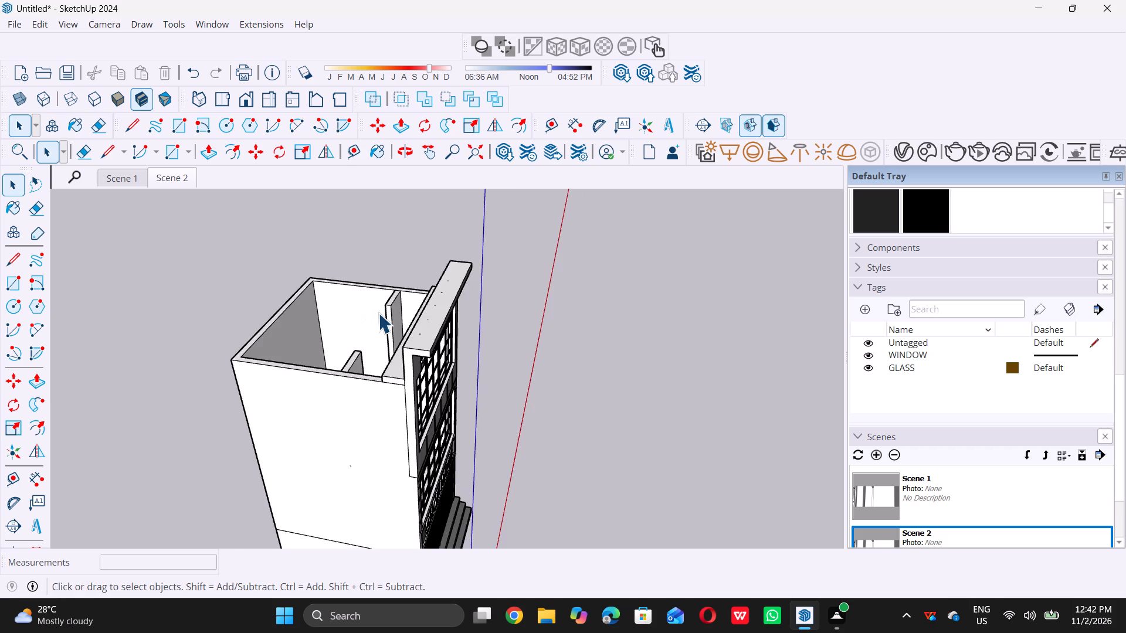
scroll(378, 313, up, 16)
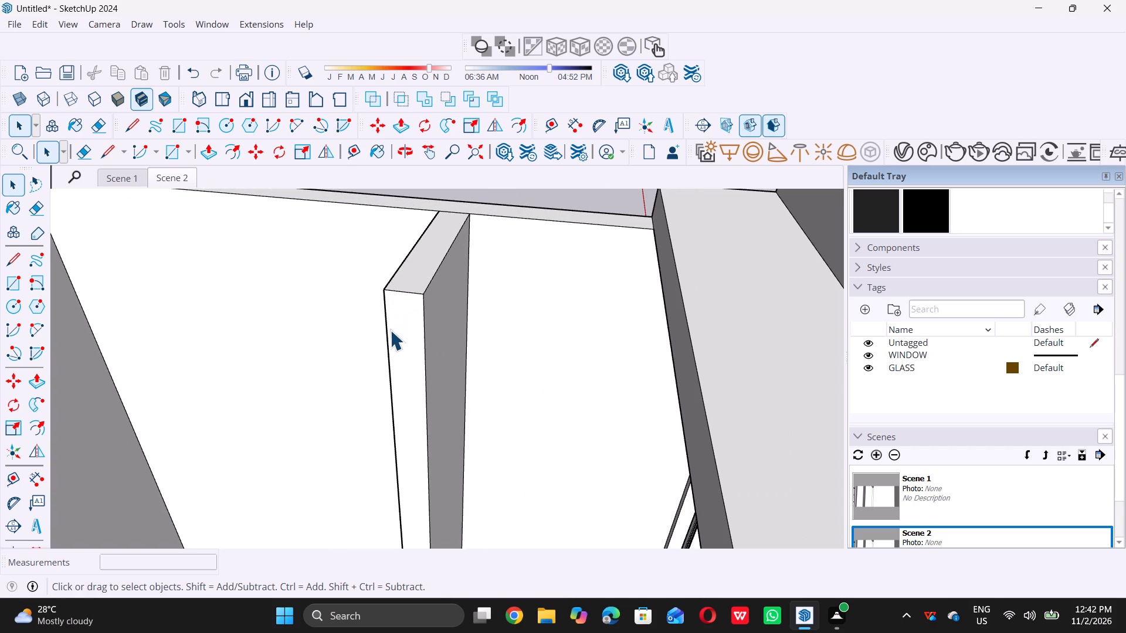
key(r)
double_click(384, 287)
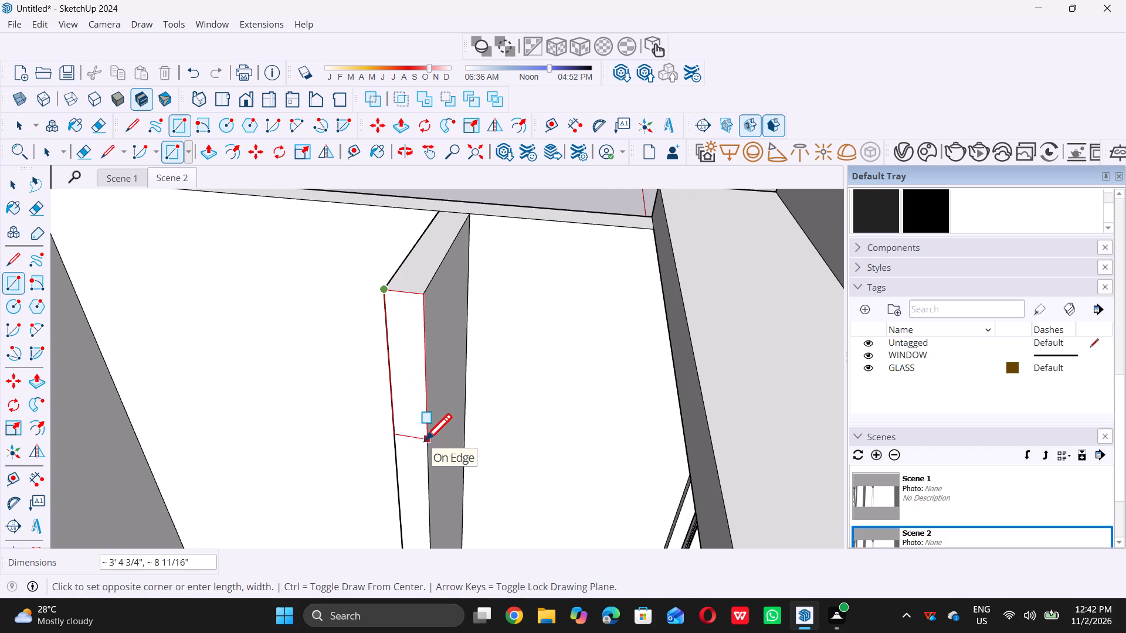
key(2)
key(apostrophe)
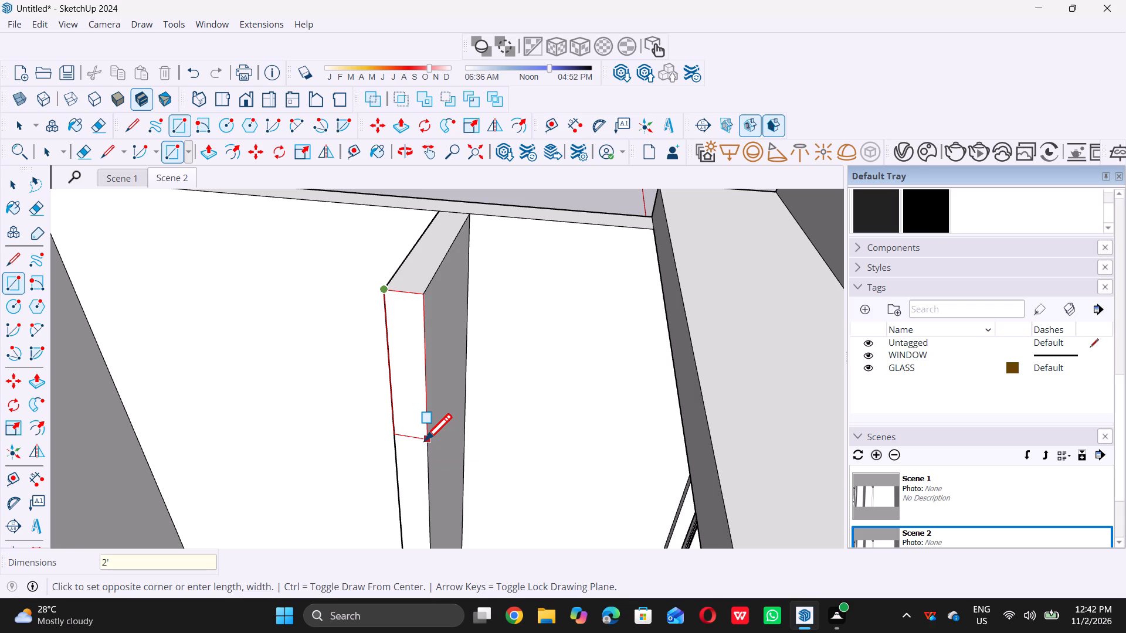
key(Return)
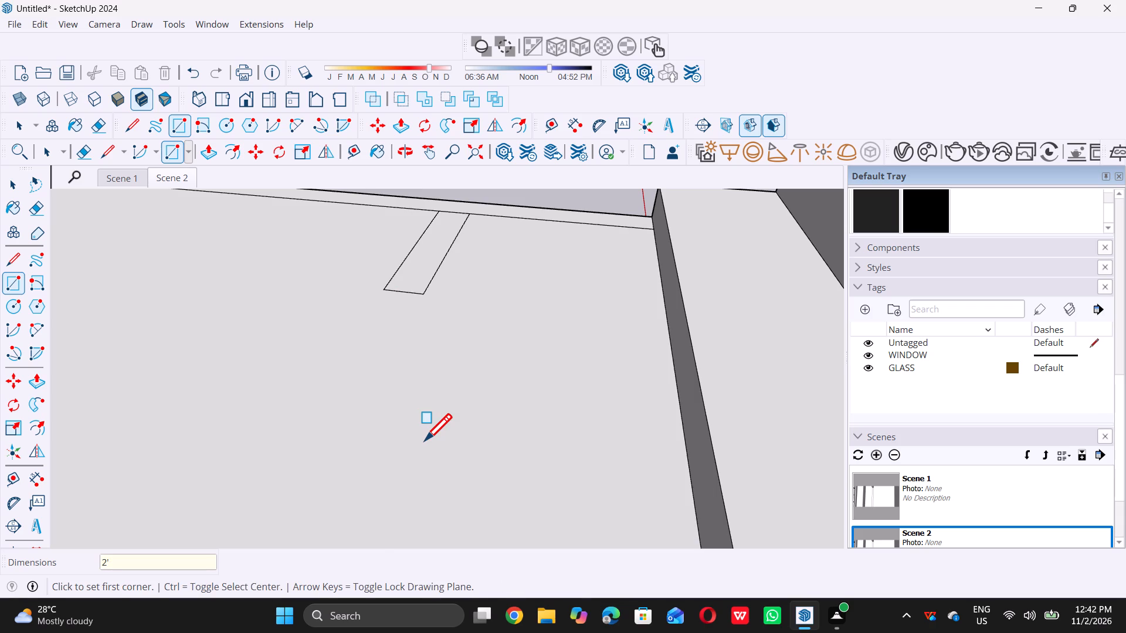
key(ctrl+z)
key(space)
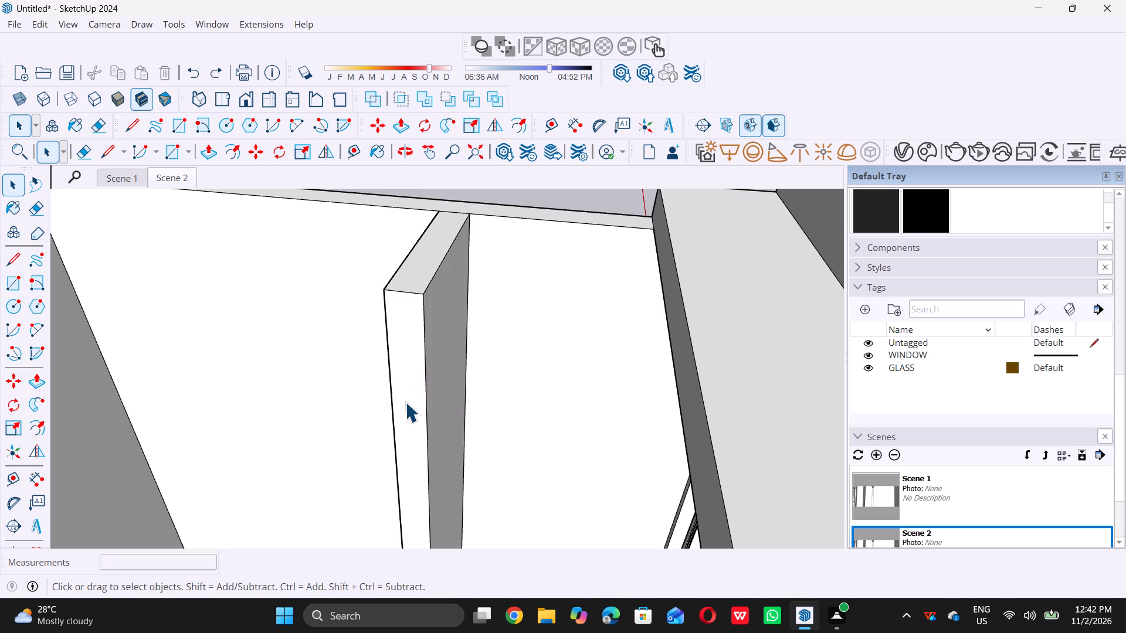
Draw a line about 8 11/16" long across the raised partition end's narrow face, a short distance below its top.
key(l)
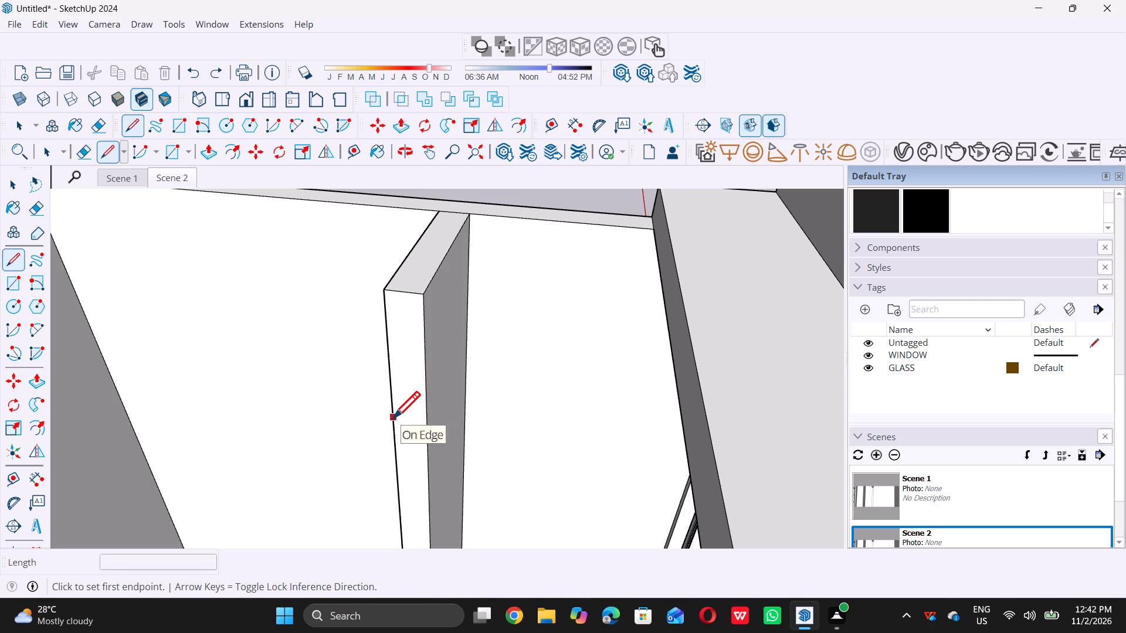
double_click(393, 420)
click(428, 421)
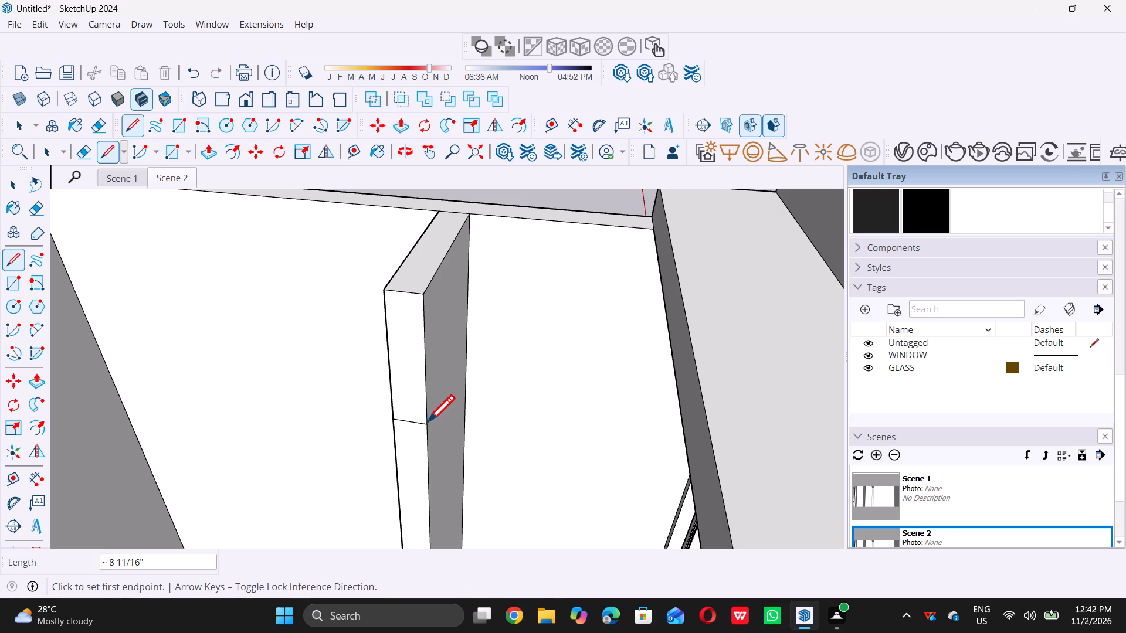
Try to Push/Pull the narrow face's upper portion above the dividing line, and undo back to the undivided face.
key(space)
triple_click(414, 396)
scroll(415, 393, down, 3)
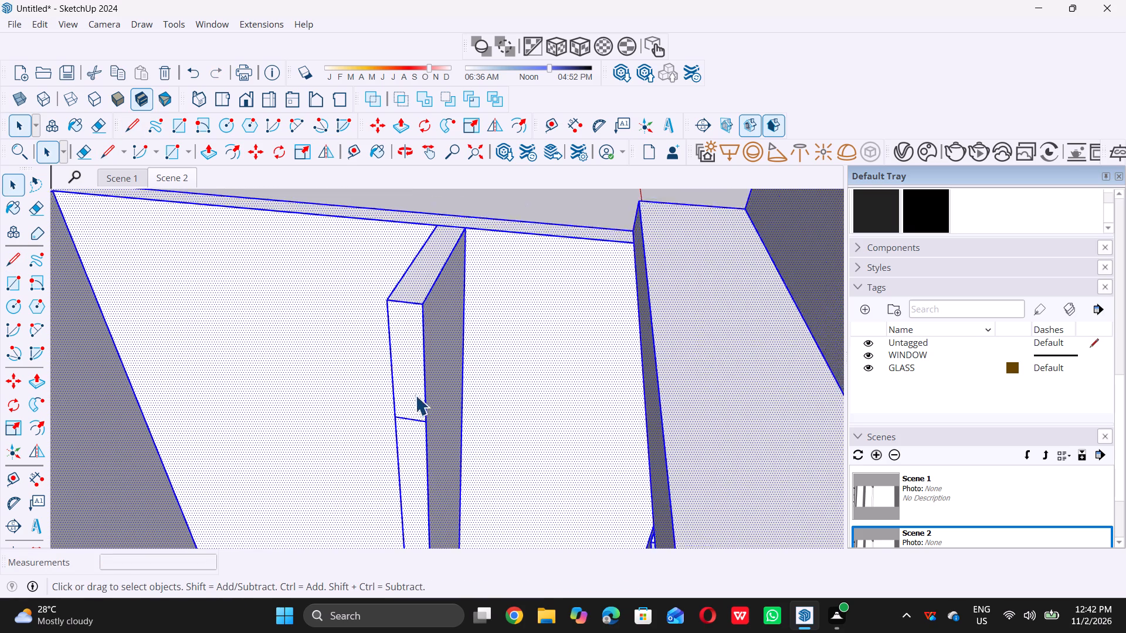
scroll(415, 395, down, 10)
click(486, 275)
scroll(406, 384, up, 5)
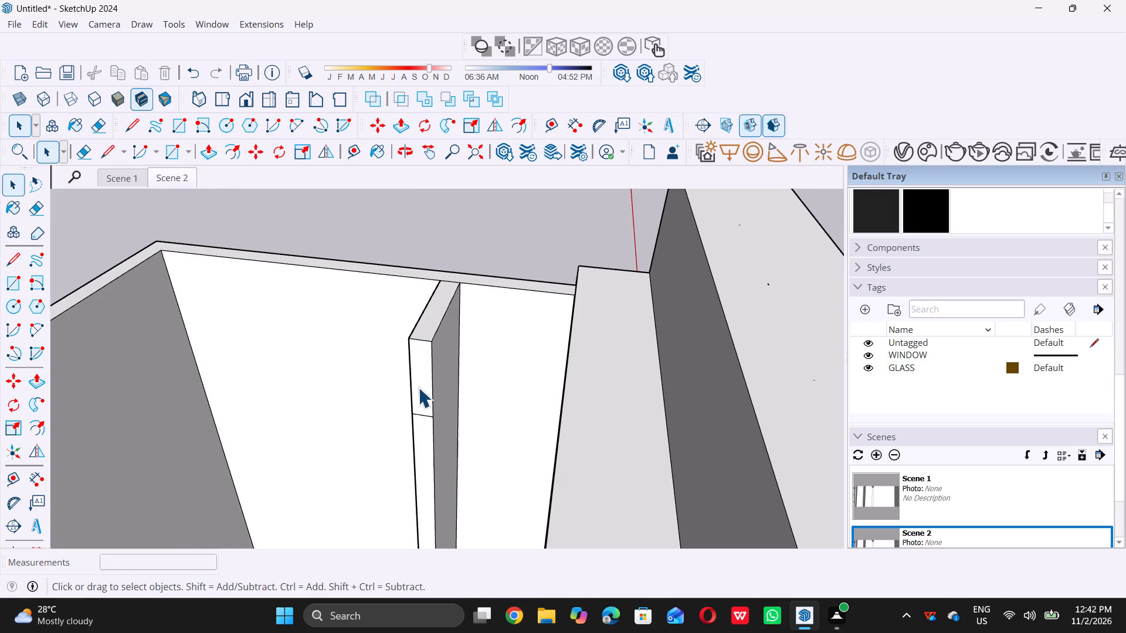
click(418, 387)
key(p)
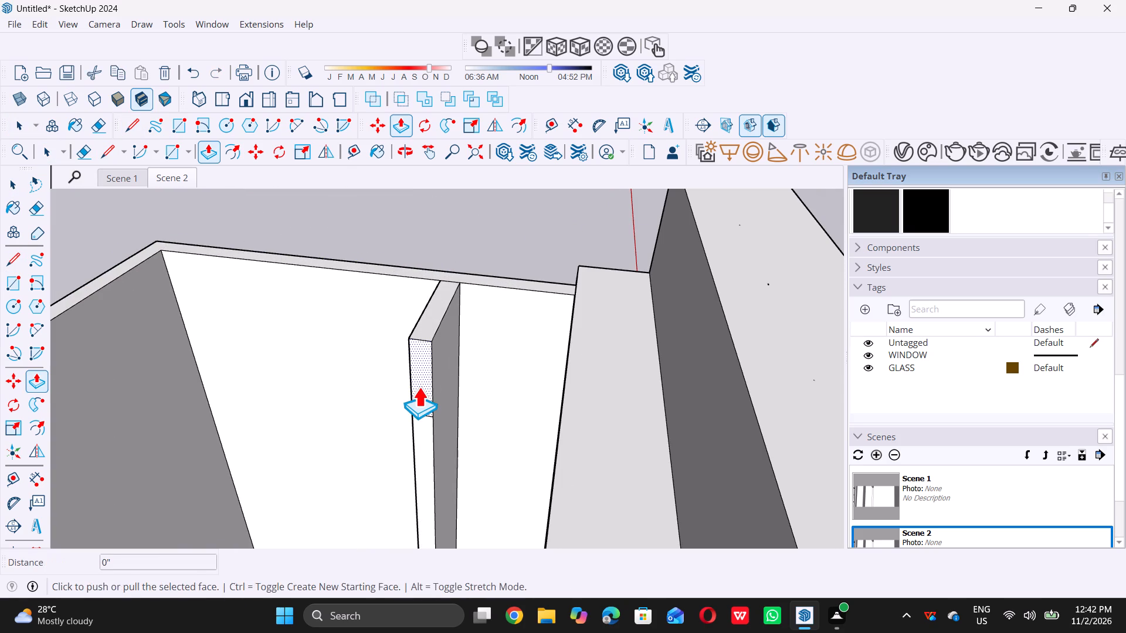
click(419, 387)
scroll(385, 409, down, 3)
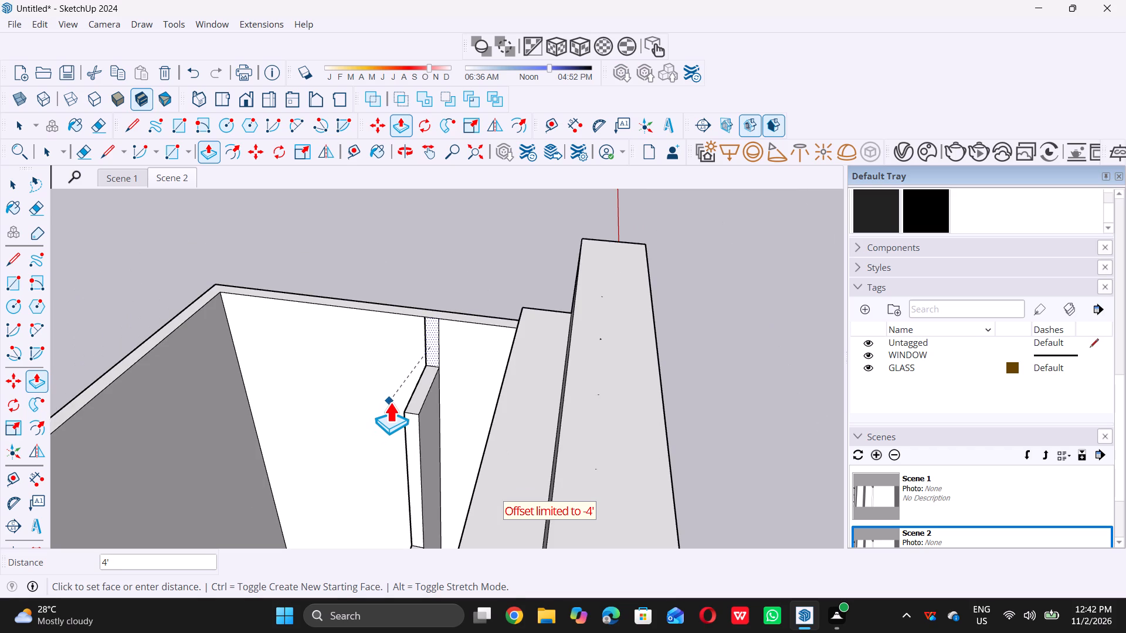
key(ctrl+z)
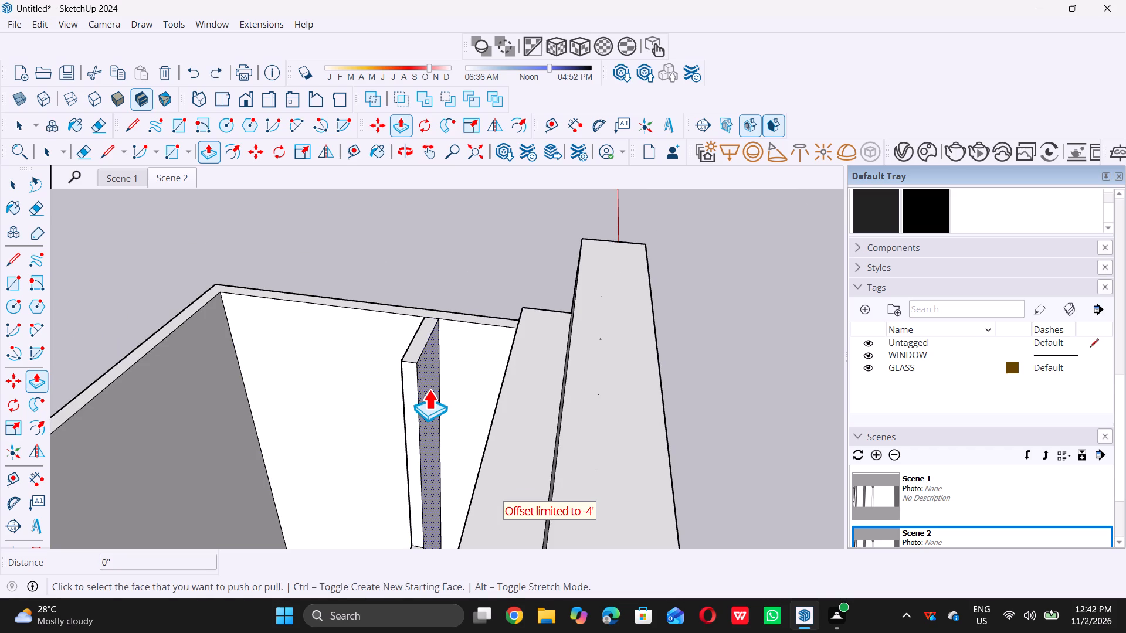
Redraw the dividing line across the raised partition end's narrow face, a short distance below its top.
key(space)
key(l)
scroll(412, 443, up, 4)
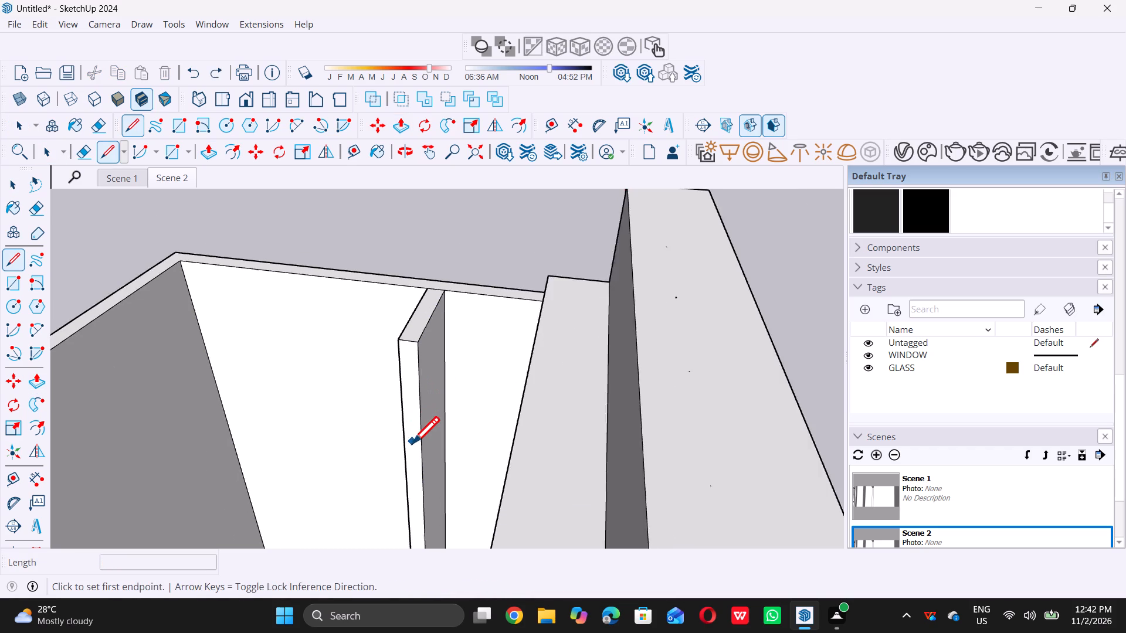
scroll(412, 443, up, 1)
click(403, 405)
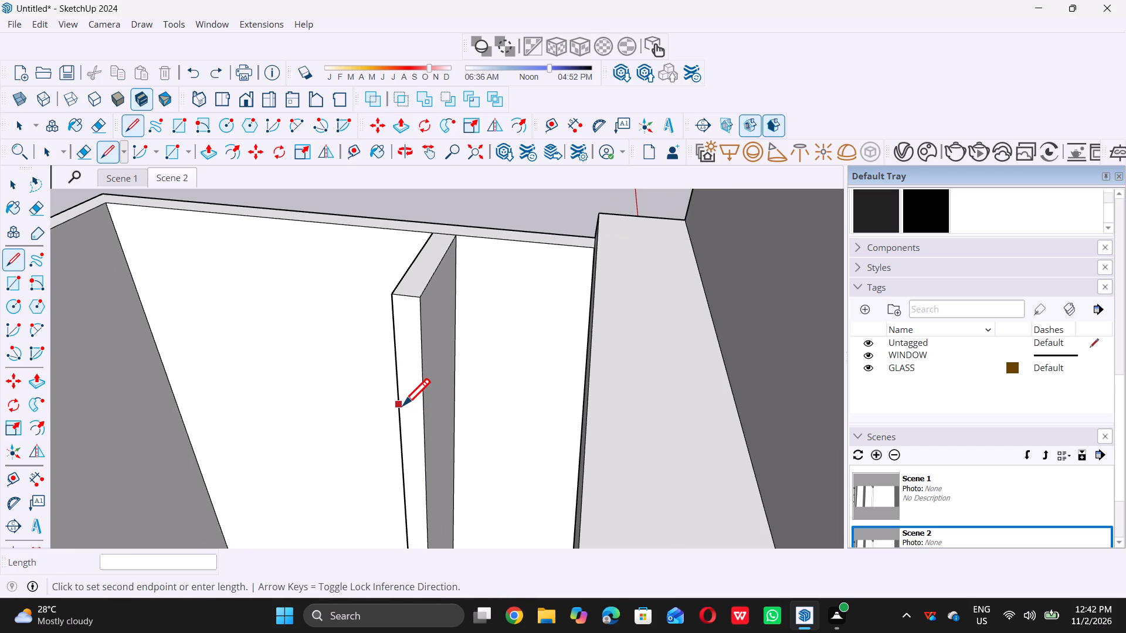
click(425, 404)
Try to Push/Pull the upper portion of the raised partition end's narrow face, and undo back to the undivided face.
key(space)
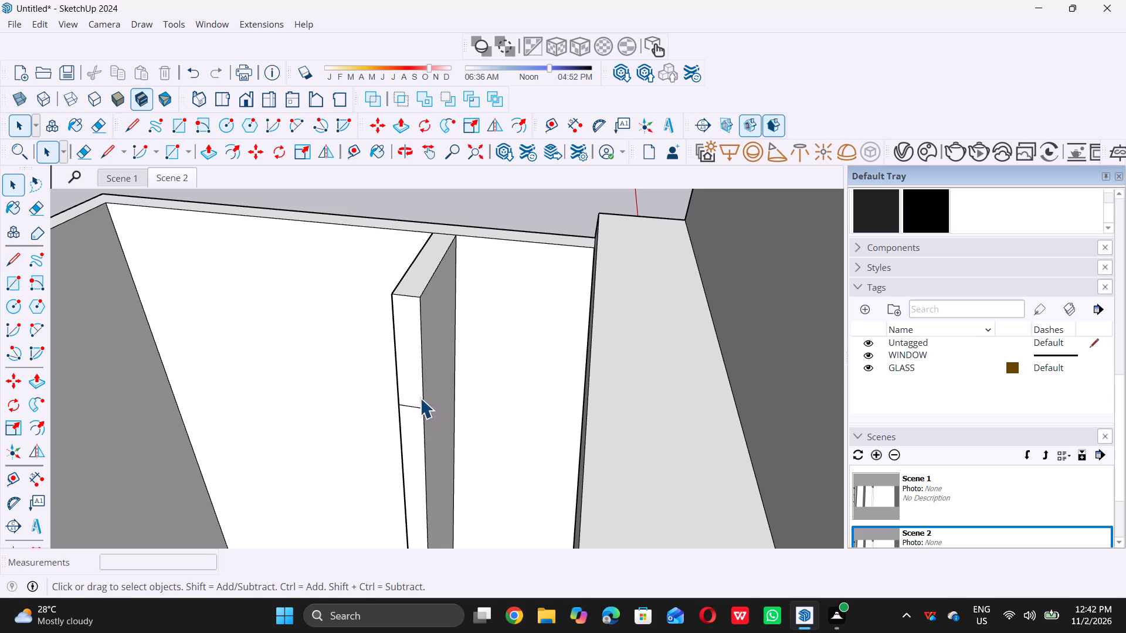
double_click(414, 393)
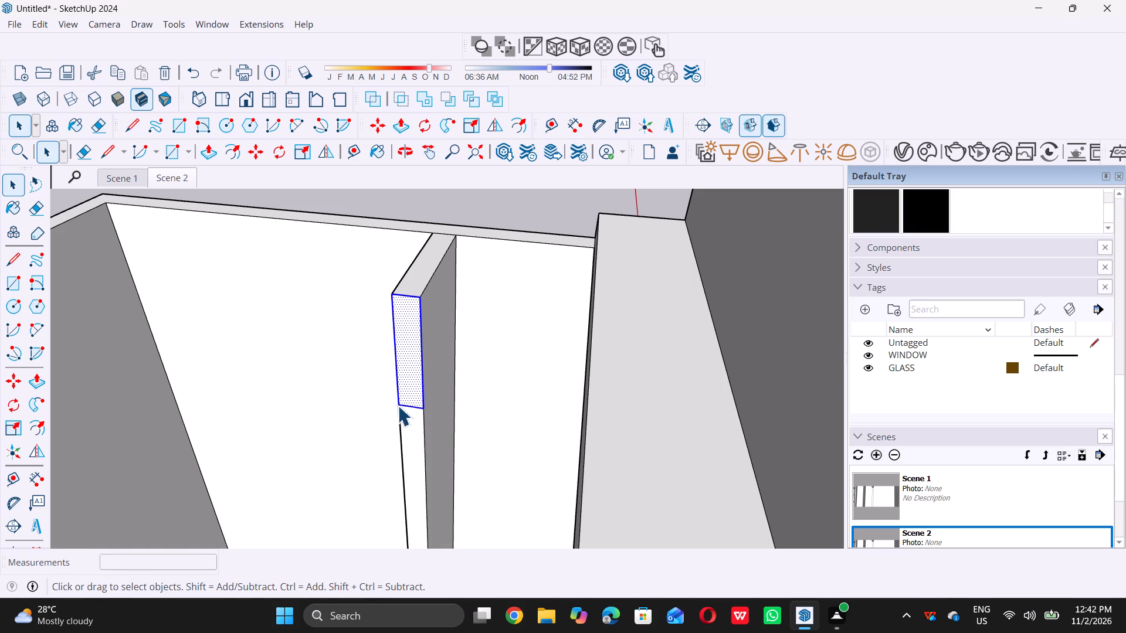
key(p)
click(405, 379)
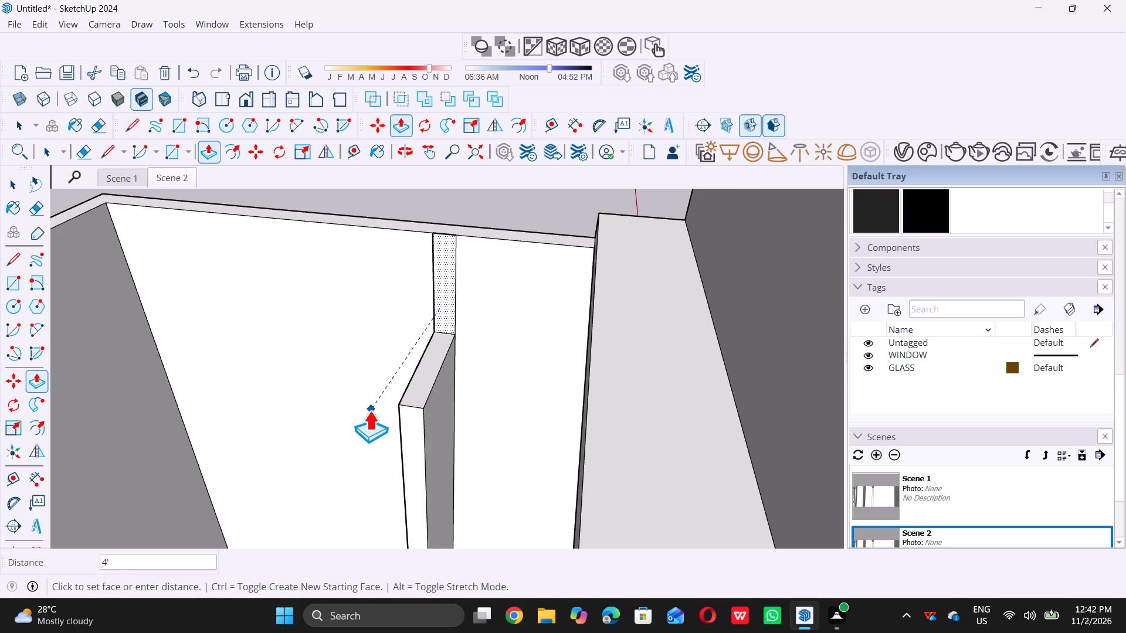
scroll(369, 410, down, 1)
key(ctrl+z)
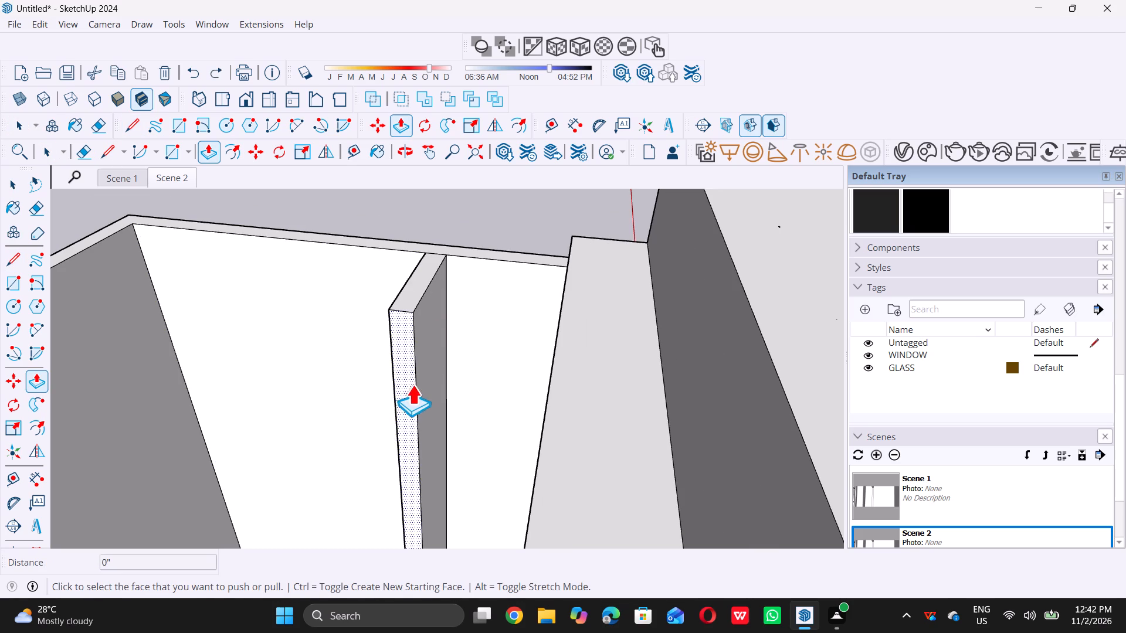
Draw a line about 8 11/16" long across the raised partition end's narrow face, a short distance below its top.
key(space)
key(l)
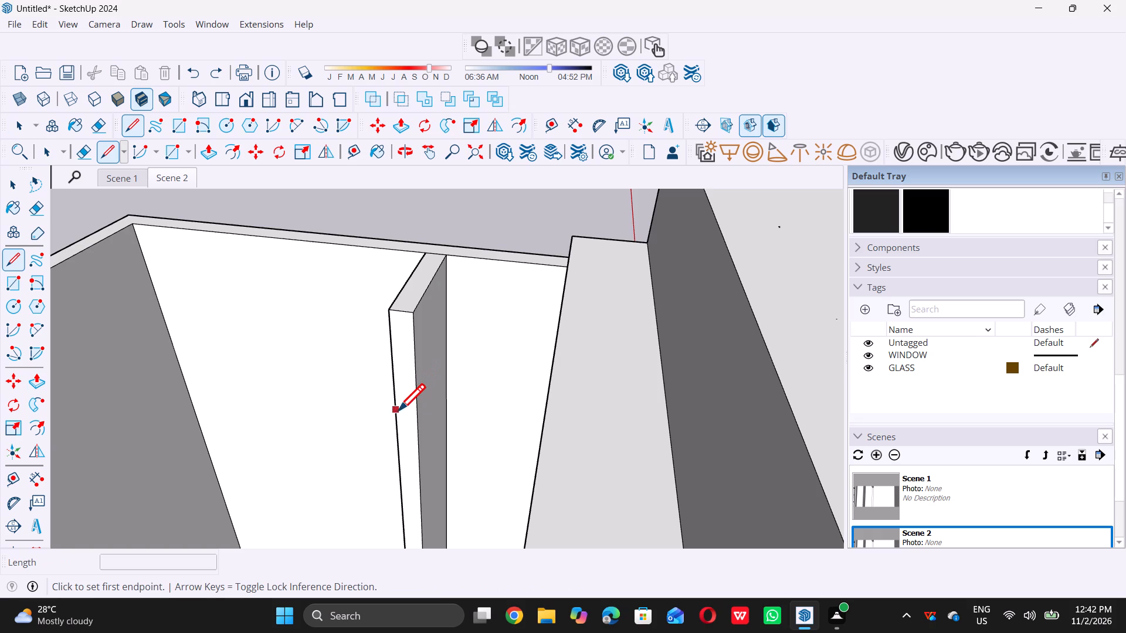
click(400, 415)
click(419, 414)
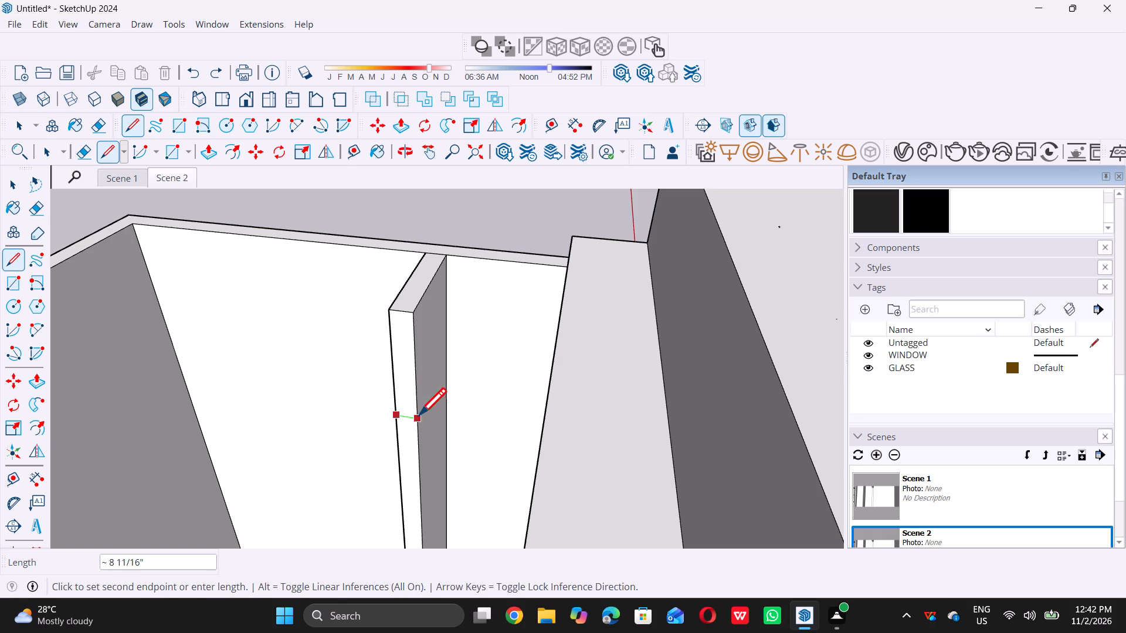
key(space)
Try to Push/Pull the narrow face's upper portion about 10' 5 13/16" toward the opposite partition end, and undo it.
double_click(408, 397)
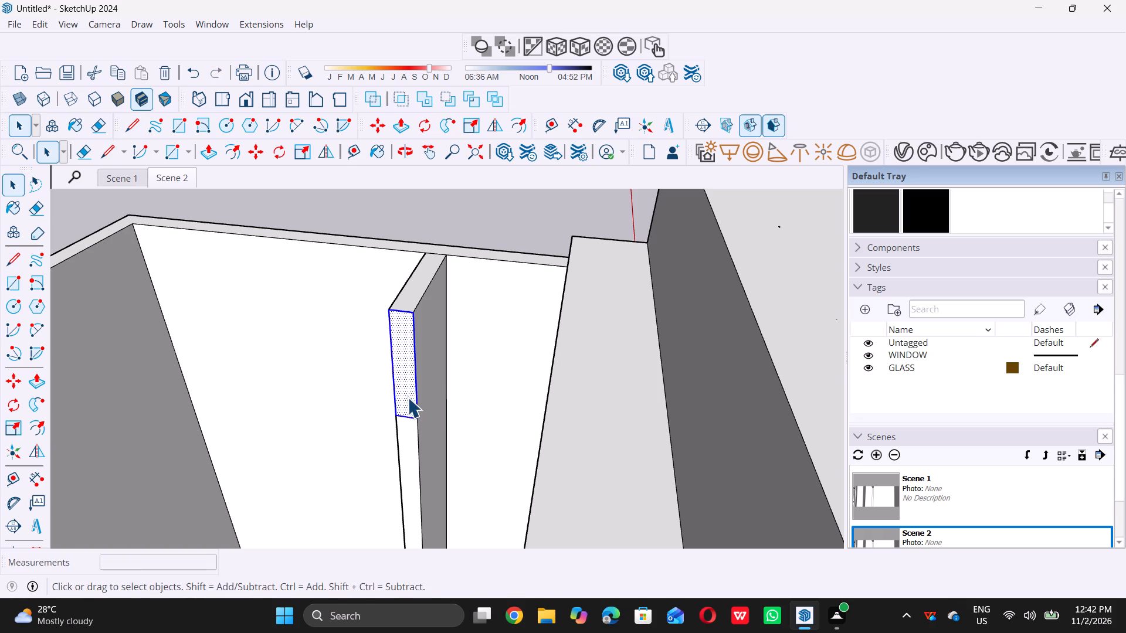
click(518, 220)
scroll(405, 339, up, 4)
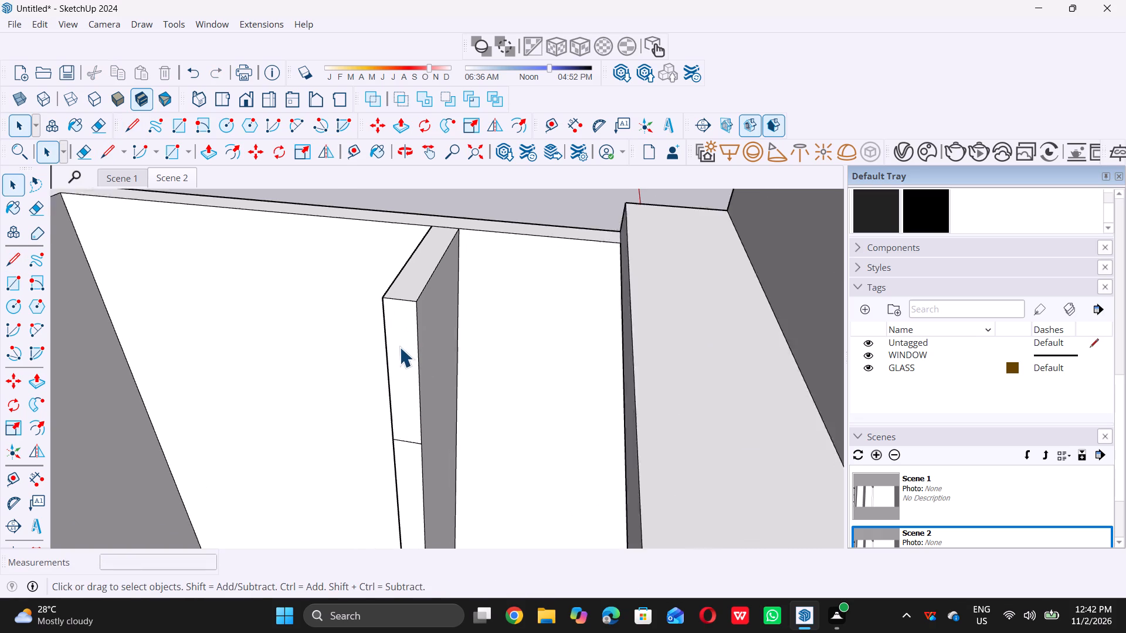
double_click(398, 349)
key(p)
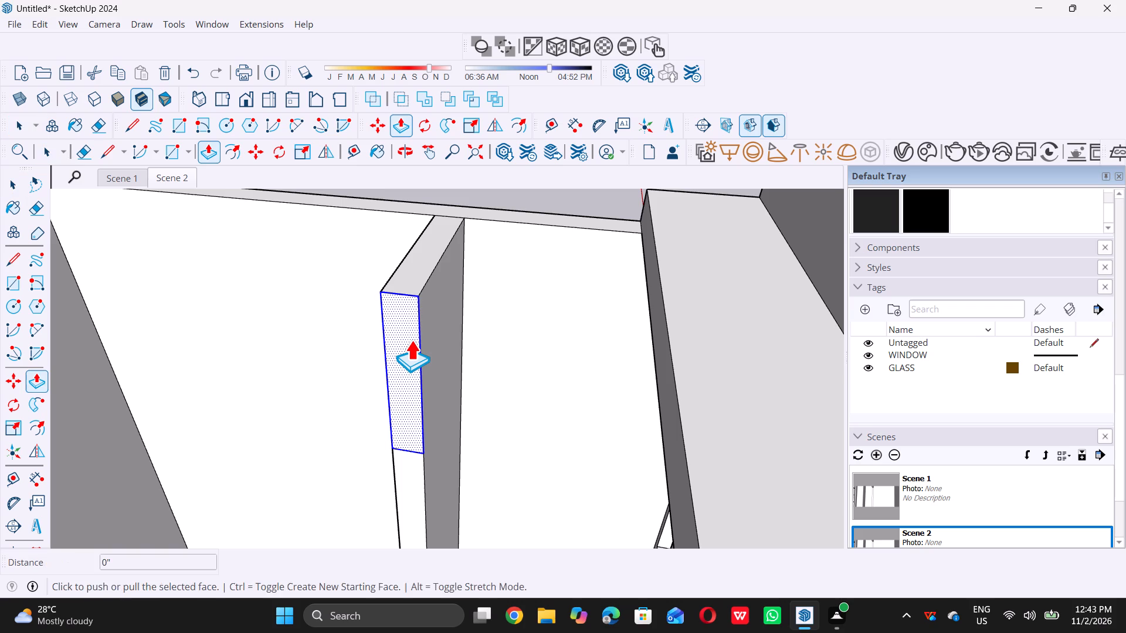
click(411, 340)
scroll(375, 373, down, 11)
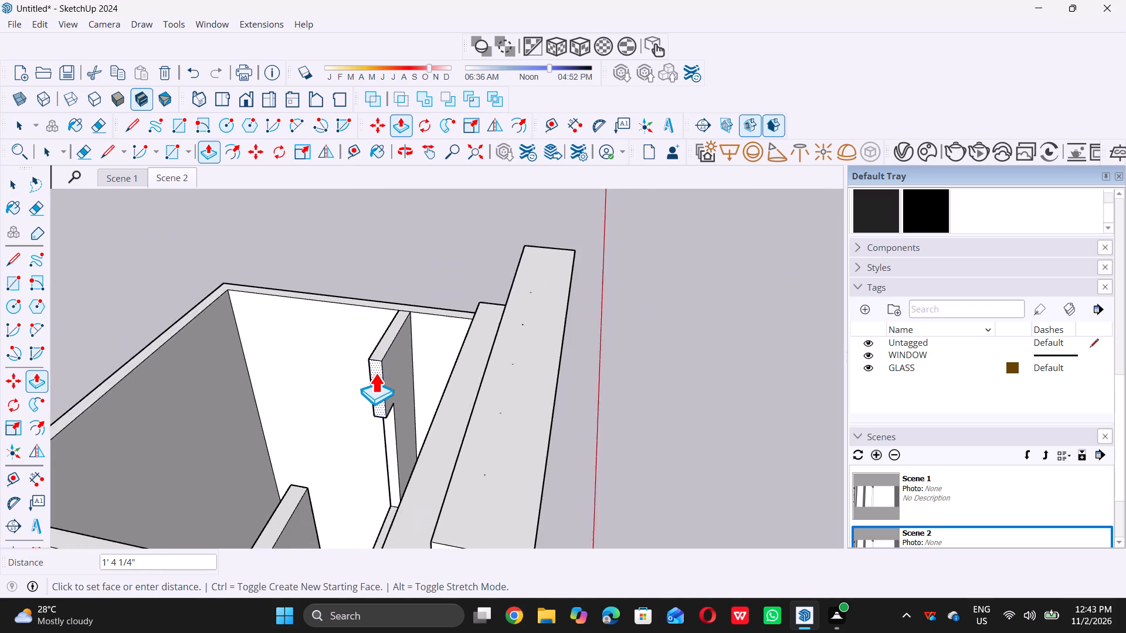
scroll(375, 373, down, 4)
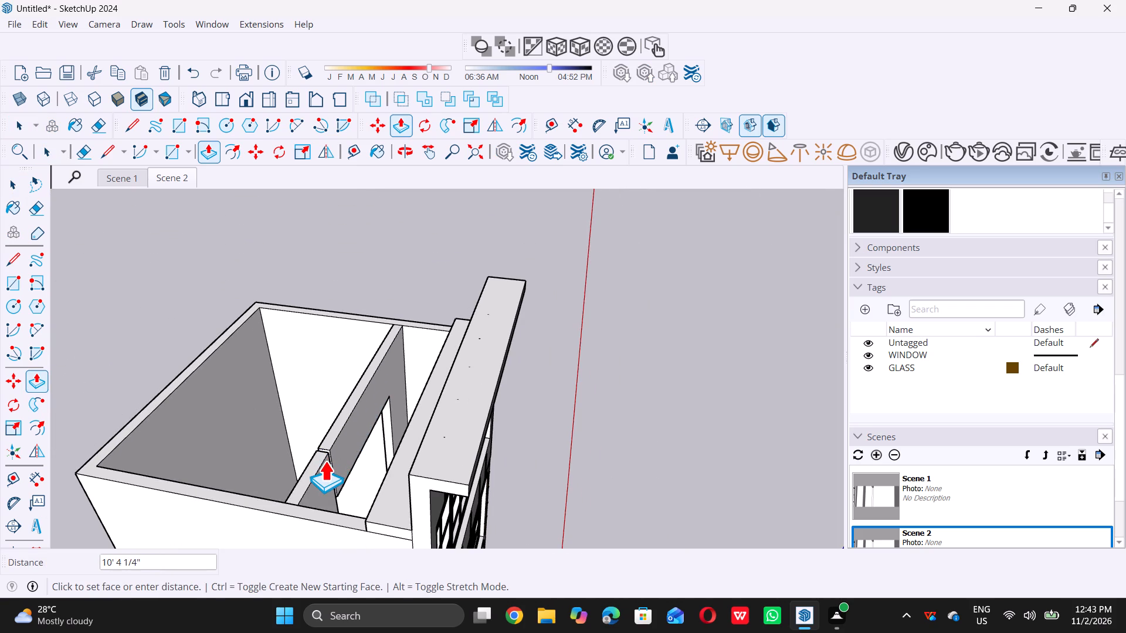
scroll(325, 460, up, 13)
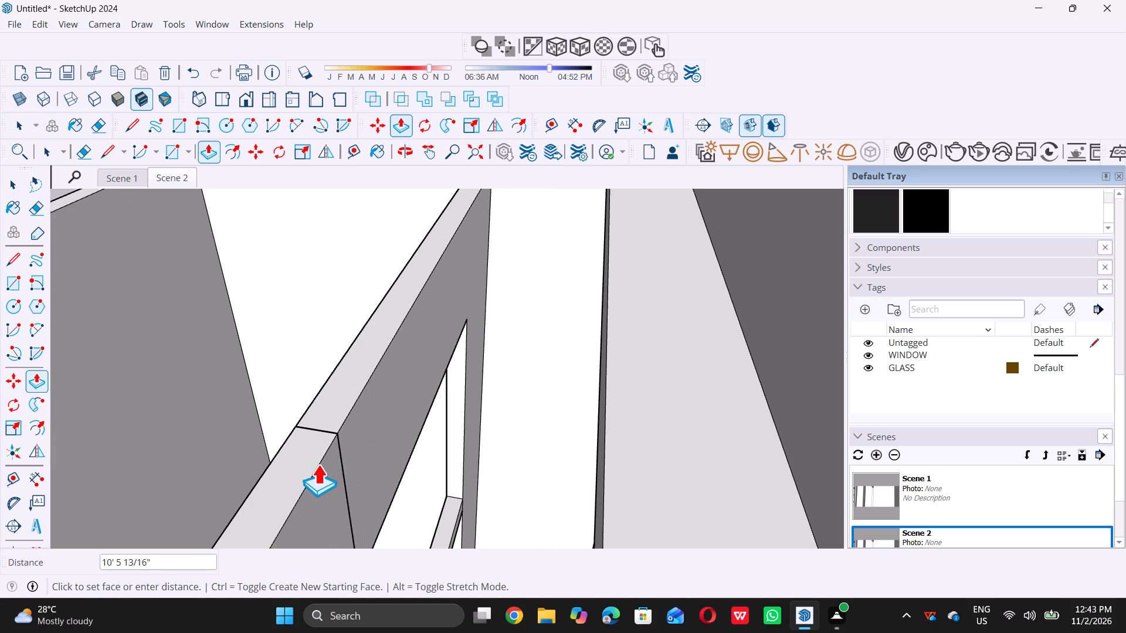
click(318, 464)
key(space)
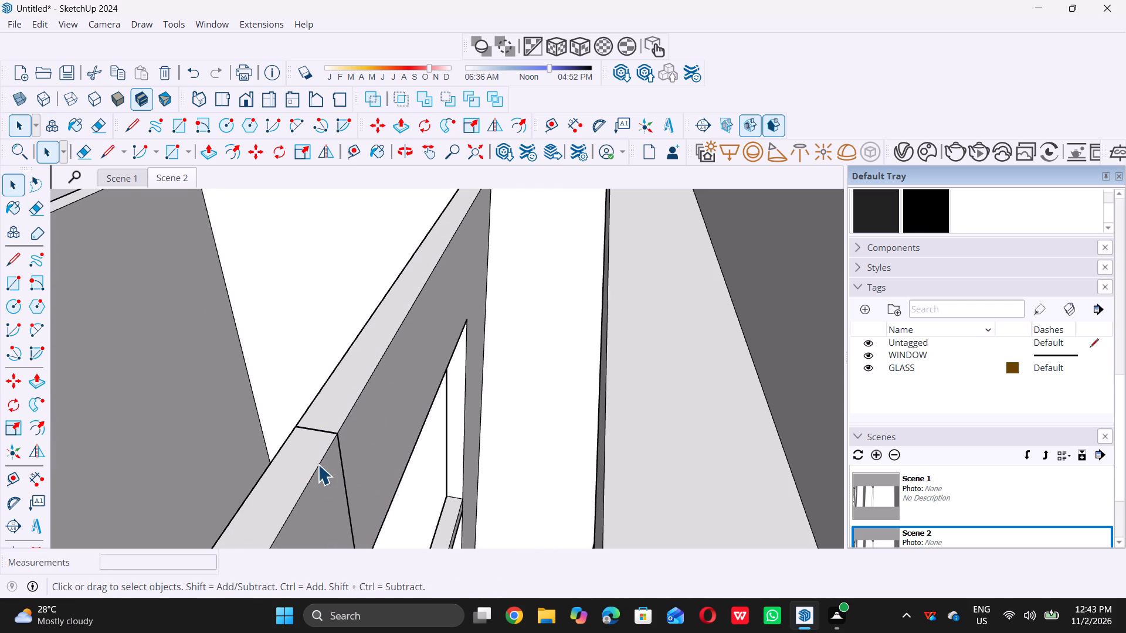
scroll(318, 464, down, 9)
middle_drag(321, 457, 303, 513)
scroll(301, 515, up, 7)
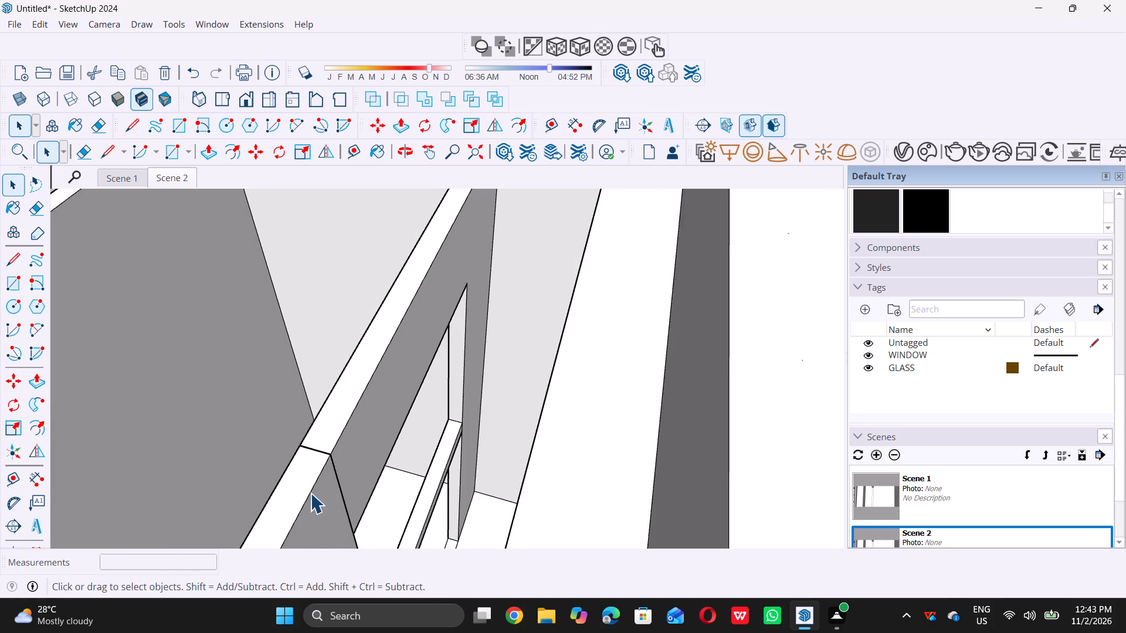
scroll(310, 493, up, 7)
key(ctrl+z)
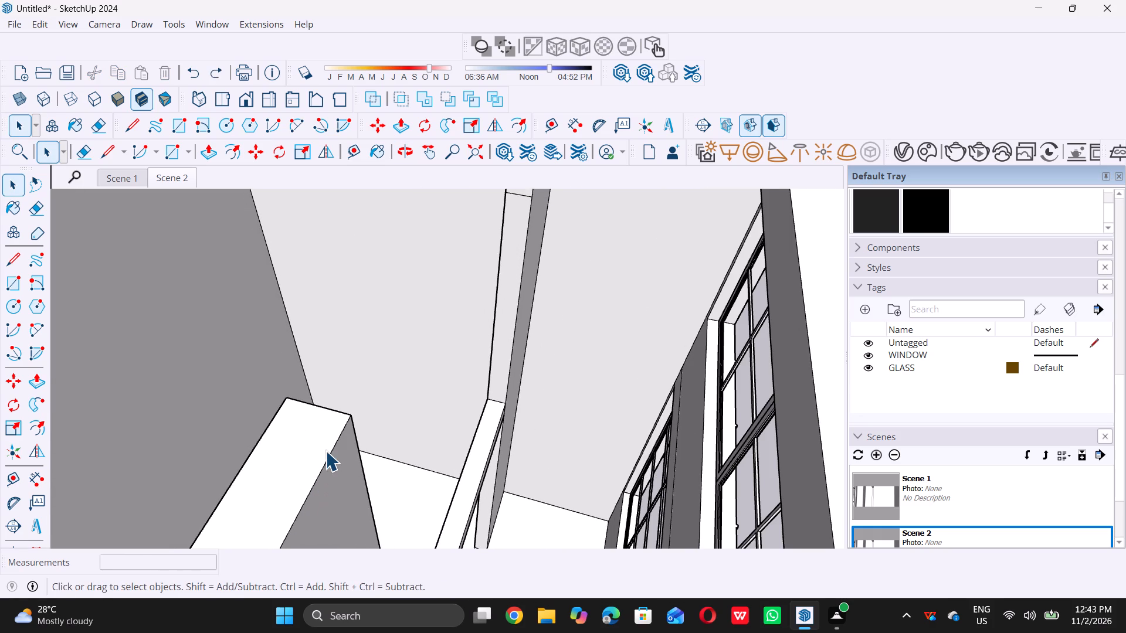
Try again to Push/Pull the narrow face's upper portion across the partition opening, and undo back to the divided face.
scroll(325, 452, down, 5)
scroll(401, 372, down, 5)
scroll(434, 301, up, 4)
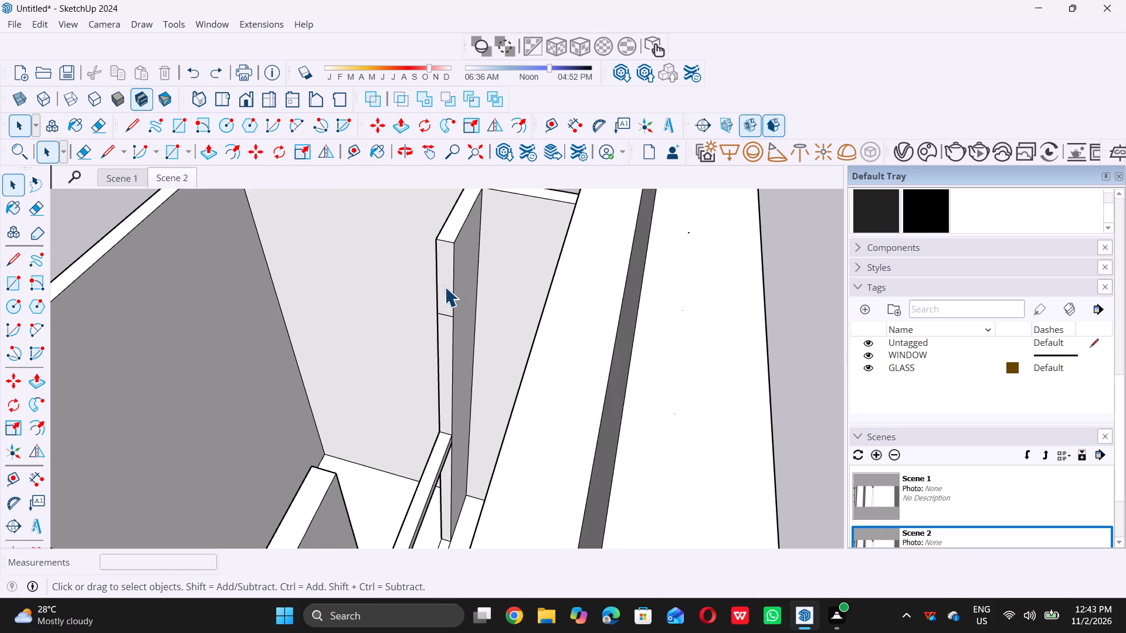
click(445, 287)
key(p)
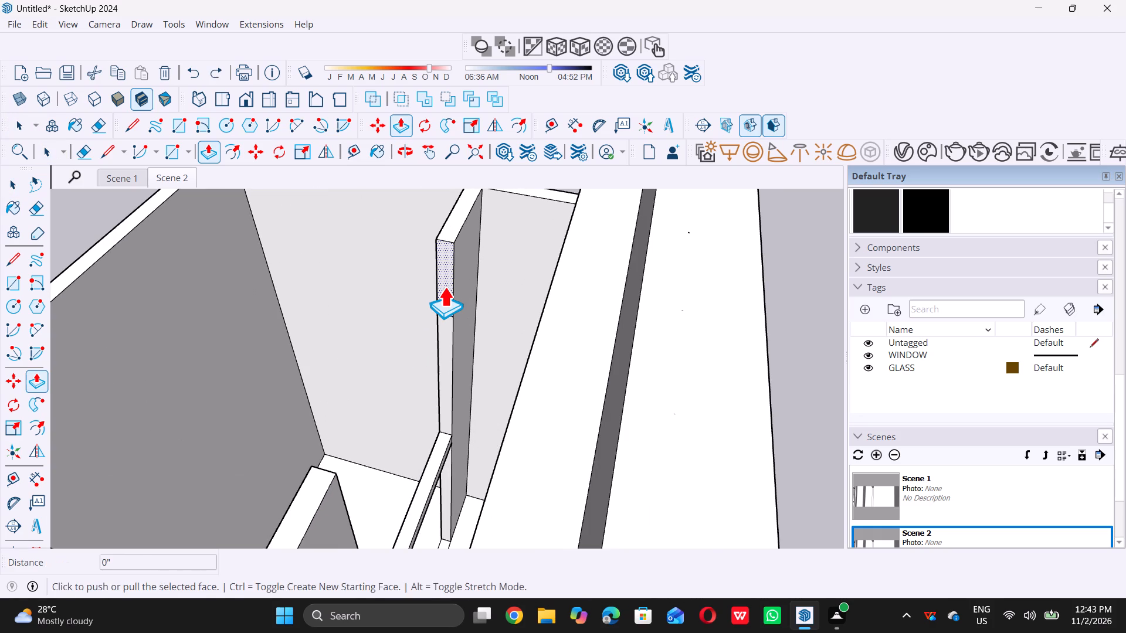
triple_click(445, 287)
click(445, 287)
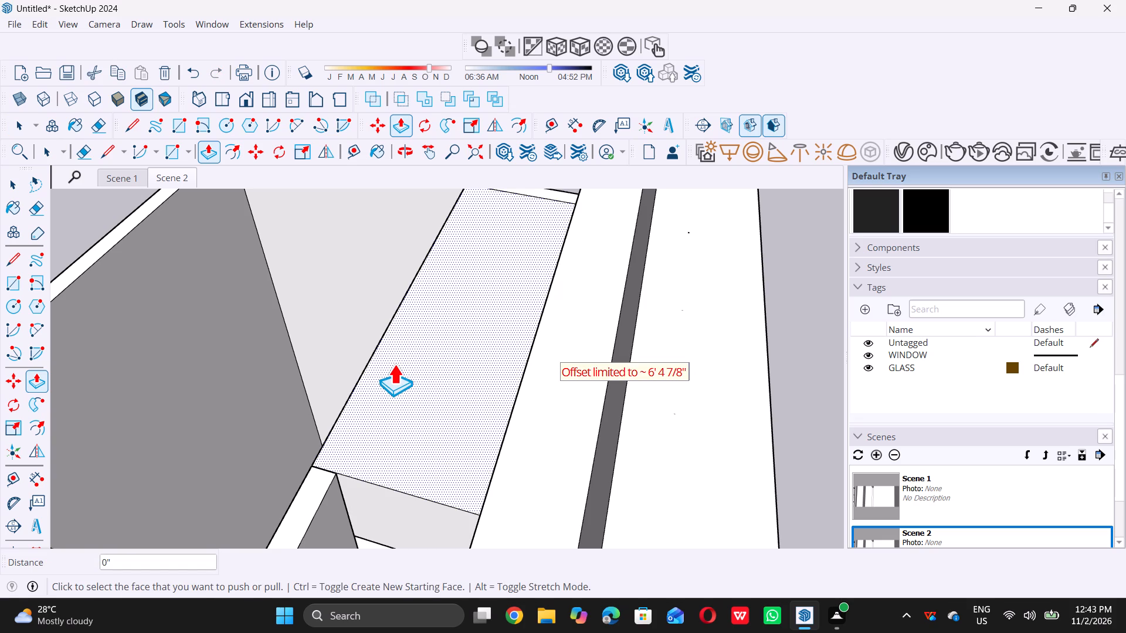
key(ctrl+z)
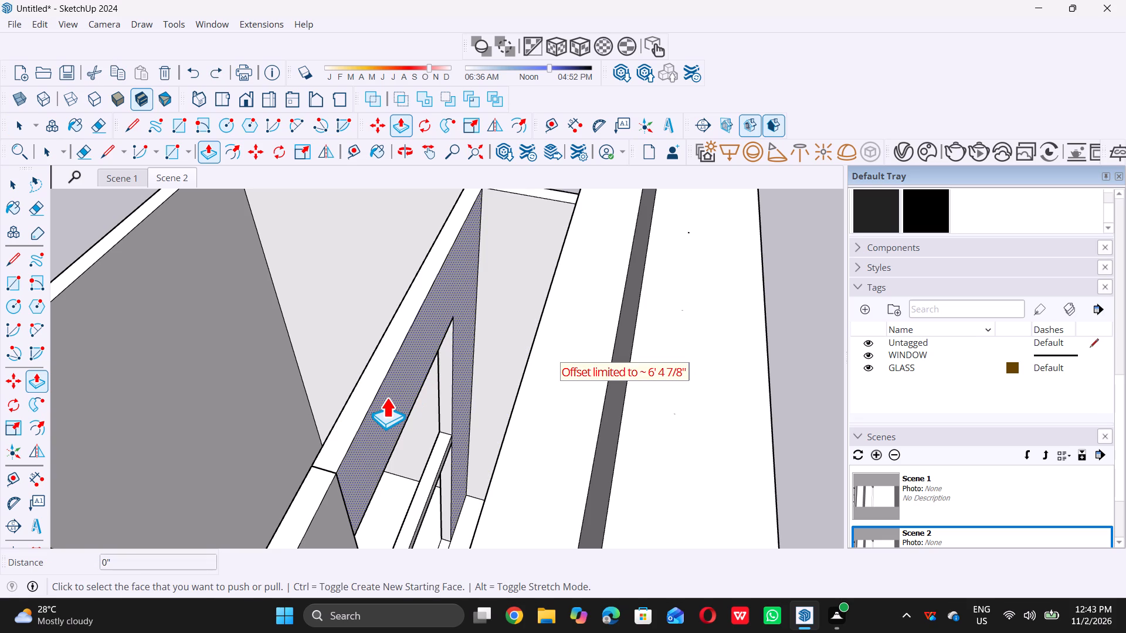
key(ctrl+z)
Push/Pull the narrow face's upper portion 10' 6" to meet the opposite partition end, forming the header over the opening.
click(449, 290)
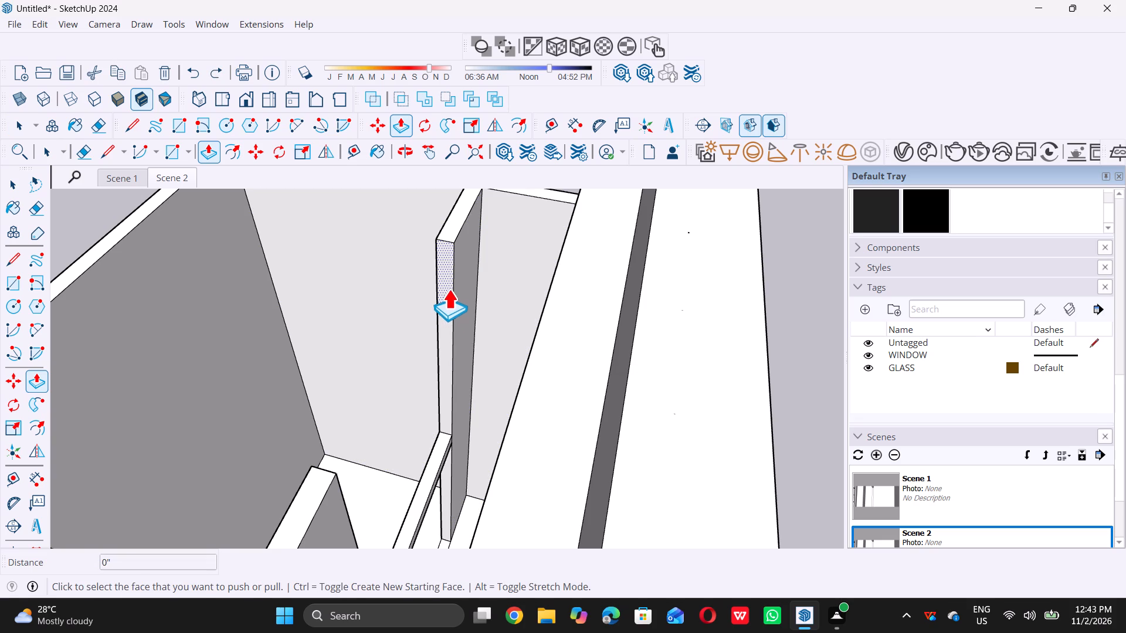
scroll(323, 478, up, 3)
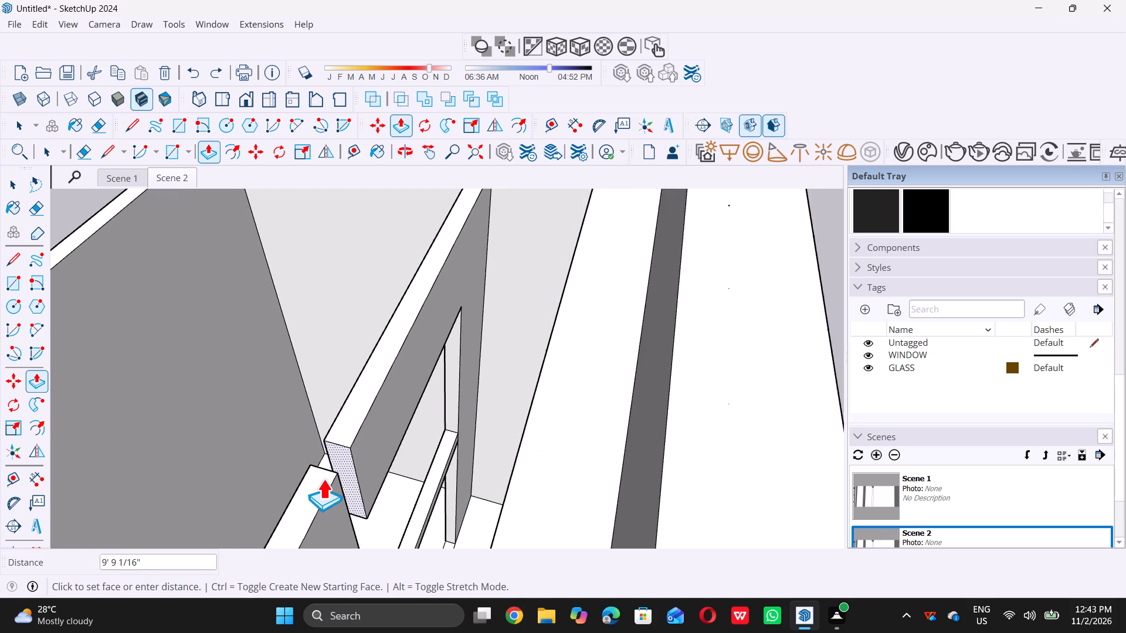
scroll(323, 479, up, 2)
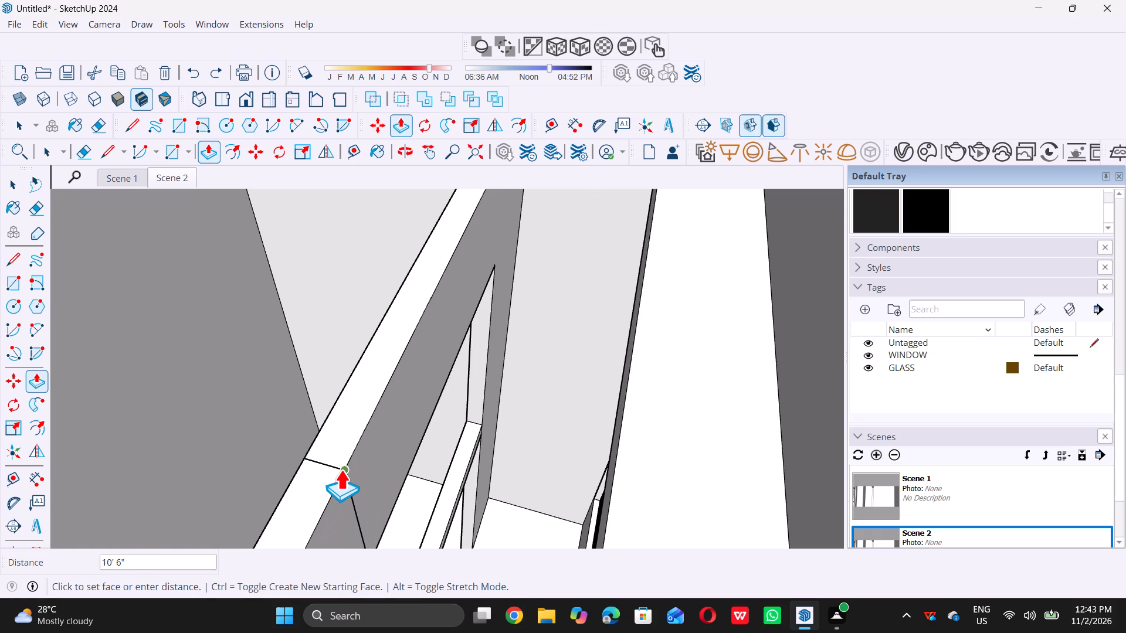
double_click(341, 469)
key(space)
scroll(333, 482, down, 10)
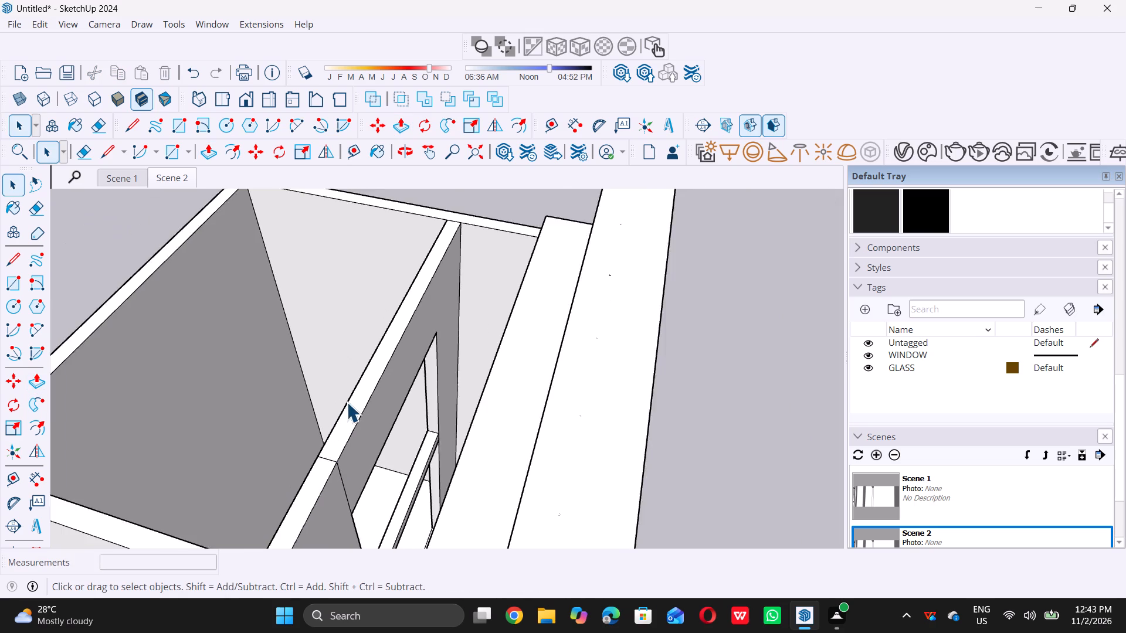
Examine the kiosk's front facade and its interior partition as seen through the windows.
scroll(347, 402, down, 9)
middle_drag(392, 437, 13, 285)
middle_click(11, 285)
middle_drag(140, 339, 214, 279)
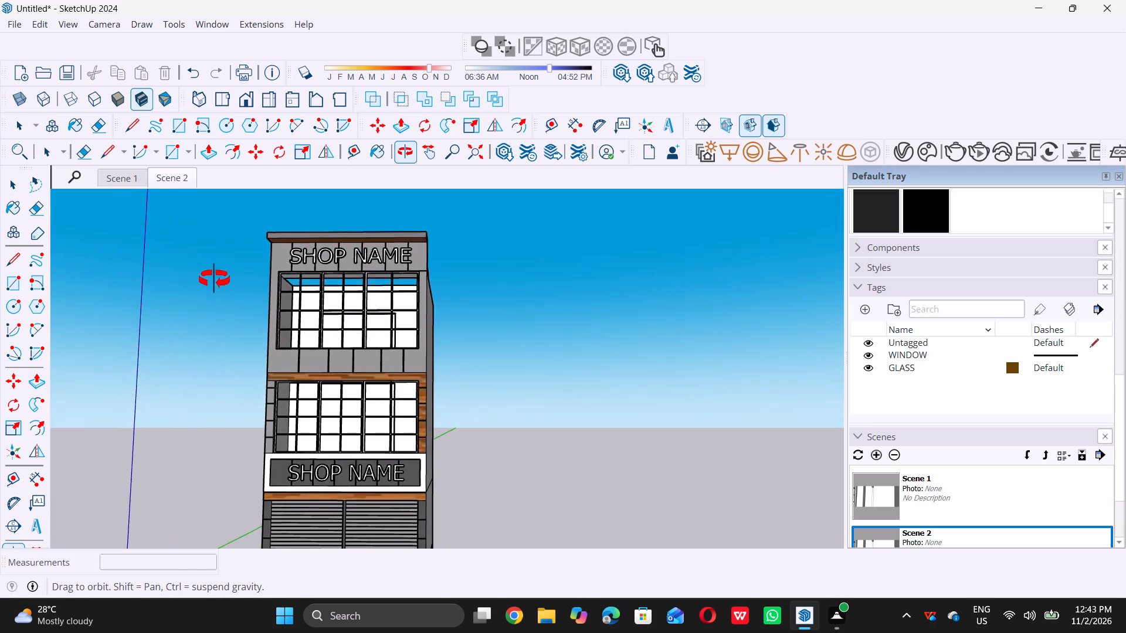
middle_drag(214, 279, 215, 302)
scroll(242, 335, up, 6)
scroll(252, 338, down, 6)
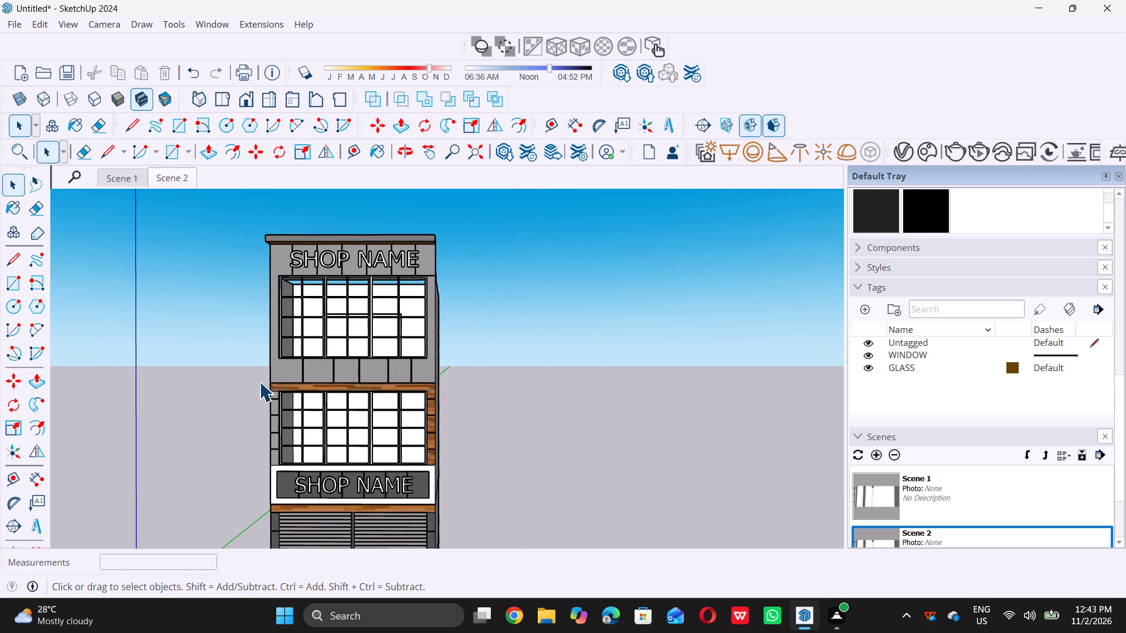
scroll(262, 379, down, 6)
middle_drag(262, 379, 353, 410)
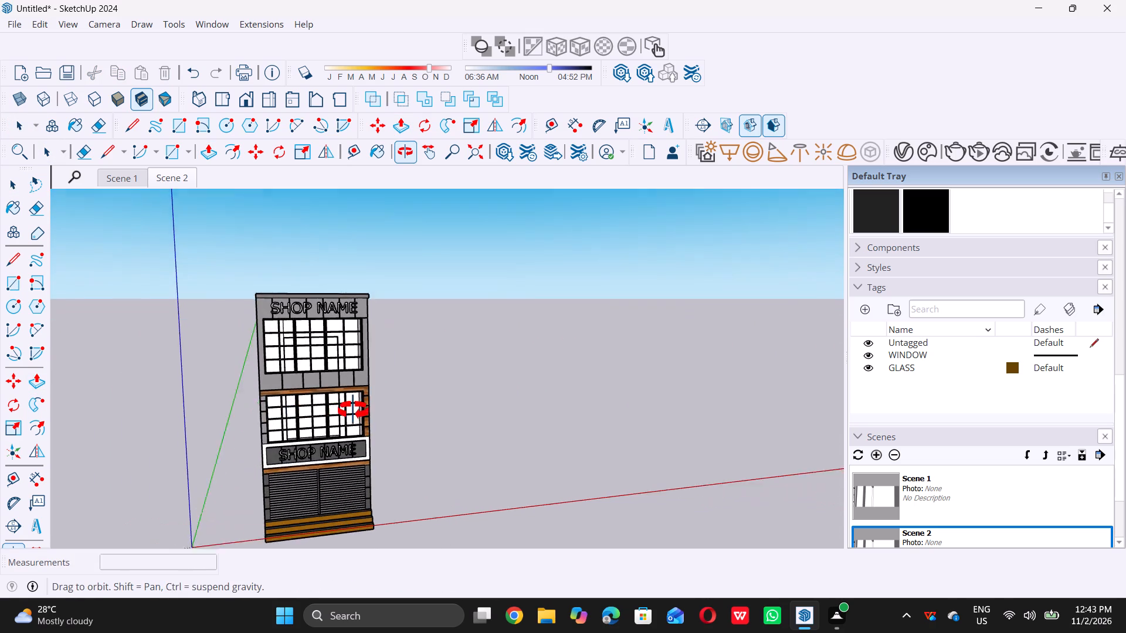
middle_drag(353, 410, 606, 492)
Push/Pull the roof slab's inner edge face 16' 11 3/4" to the rear wall, covering the open interior.
scroll(332, 409, up, 5)
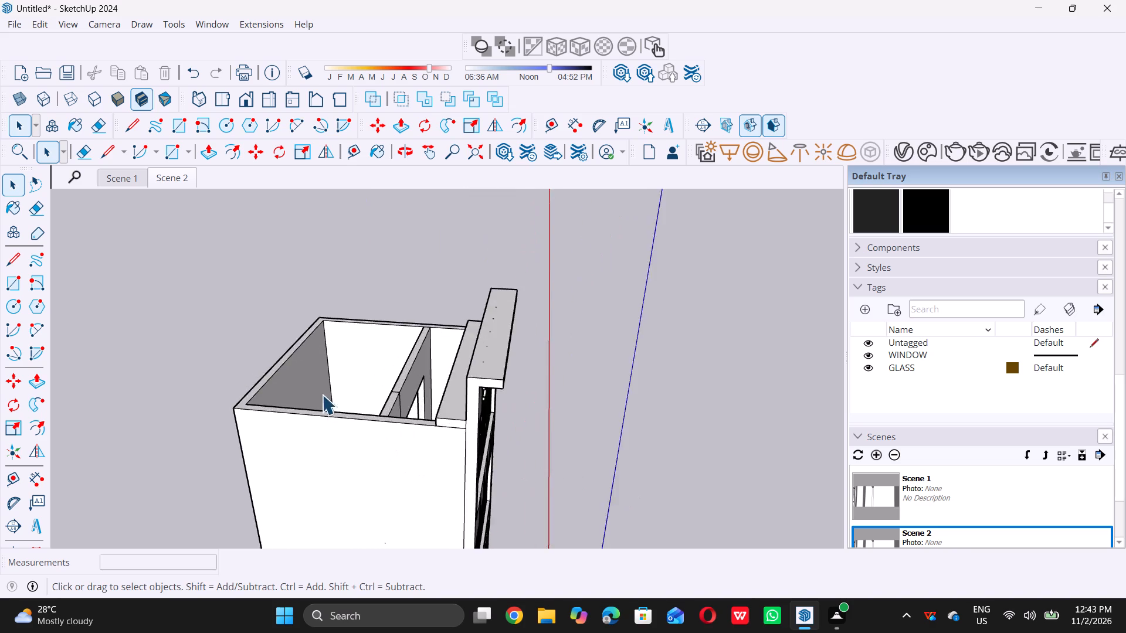
scroll(322, 394, down, 7)
middle_drag(303, 414, 483, 413)
scroll(480, 415, up, 9)
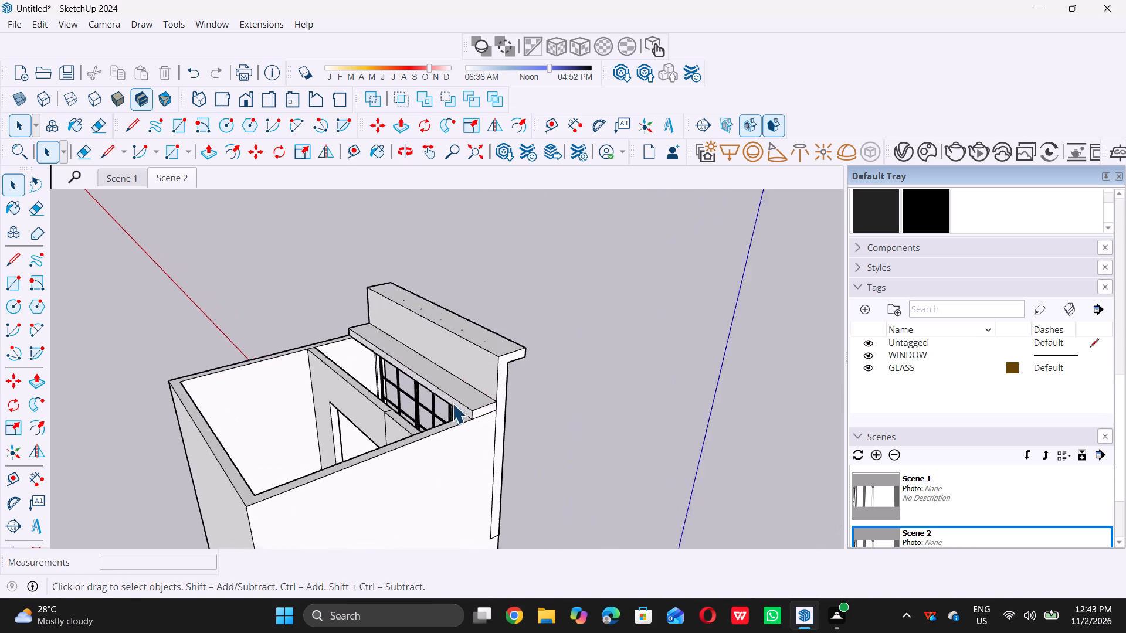
scroll(452, 403, up, 16)
click(473, 409)
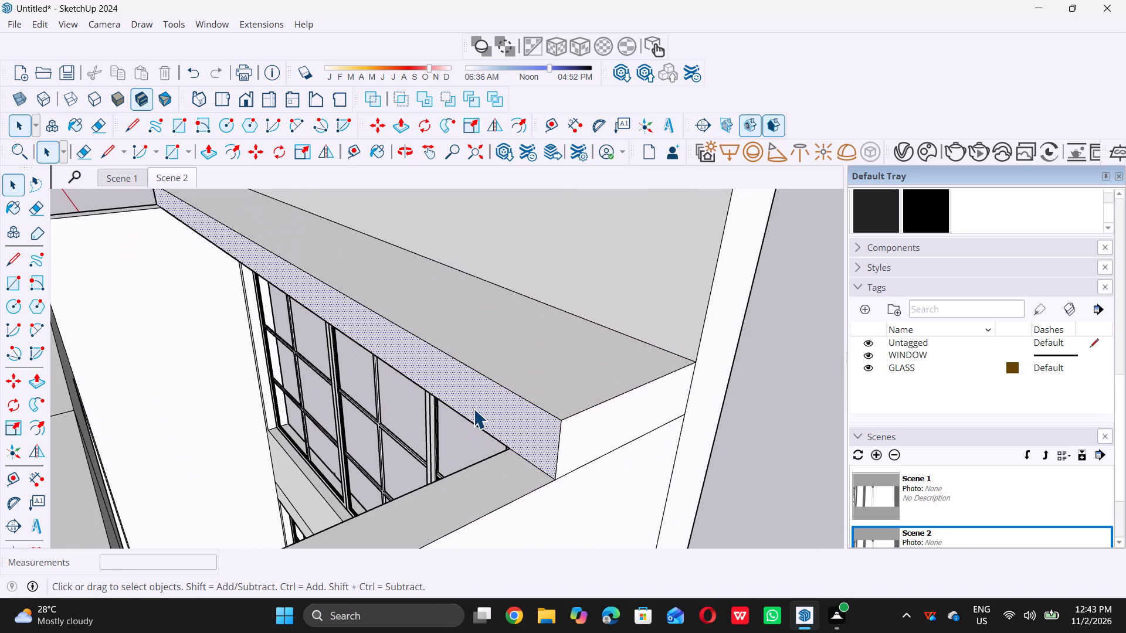
key(p)
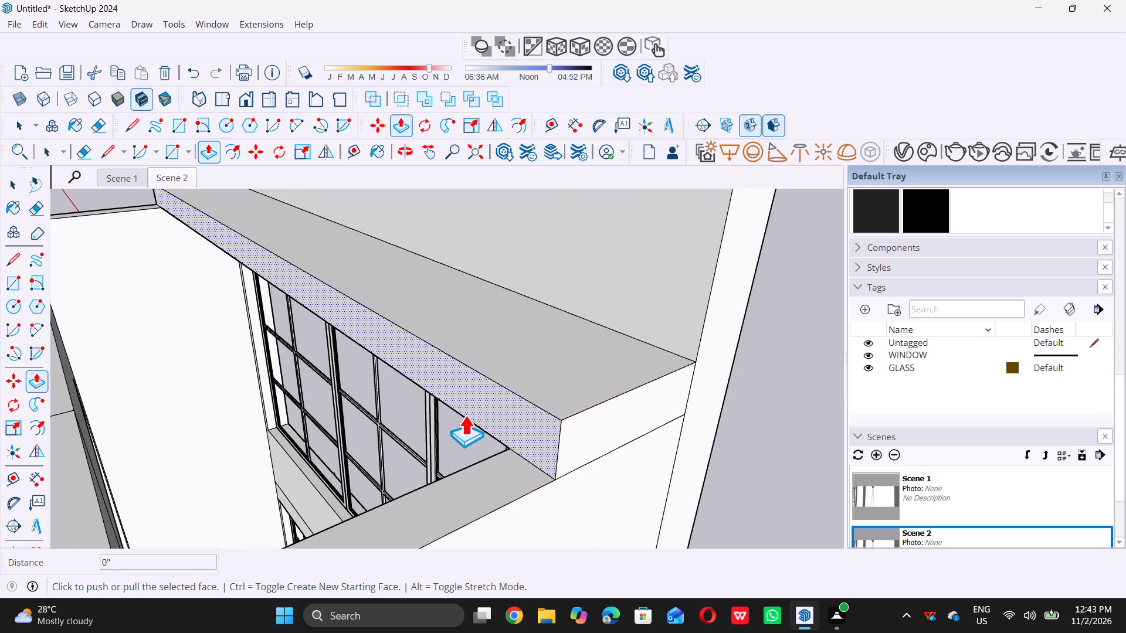
click(473, 410)
scroll(424, 423, down, 15)
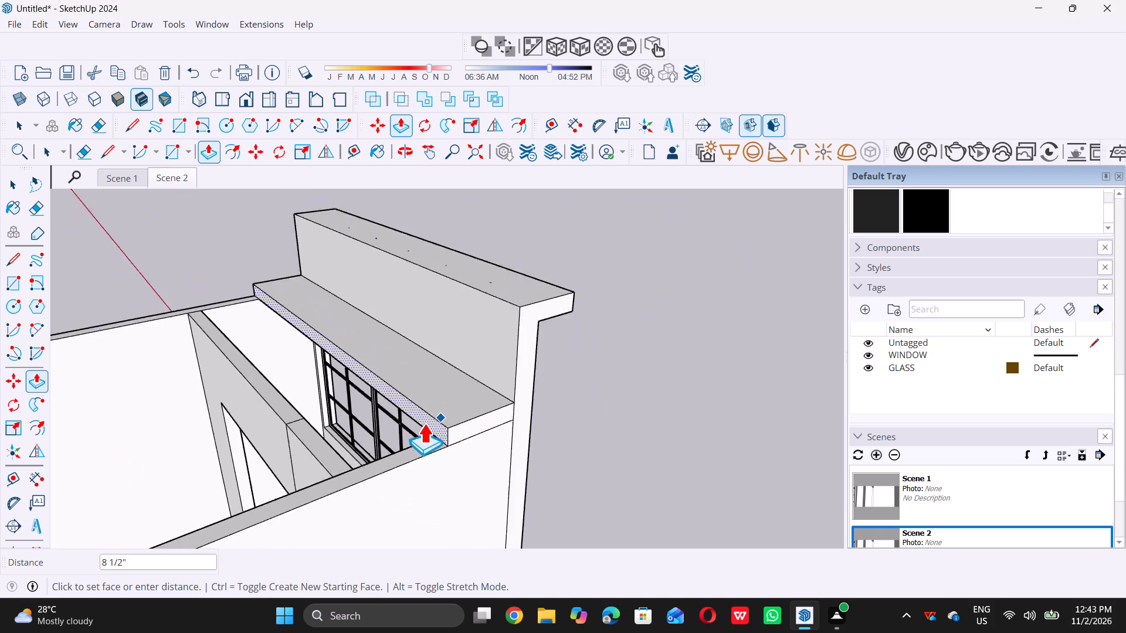
scroll(424, 423, down, 9)
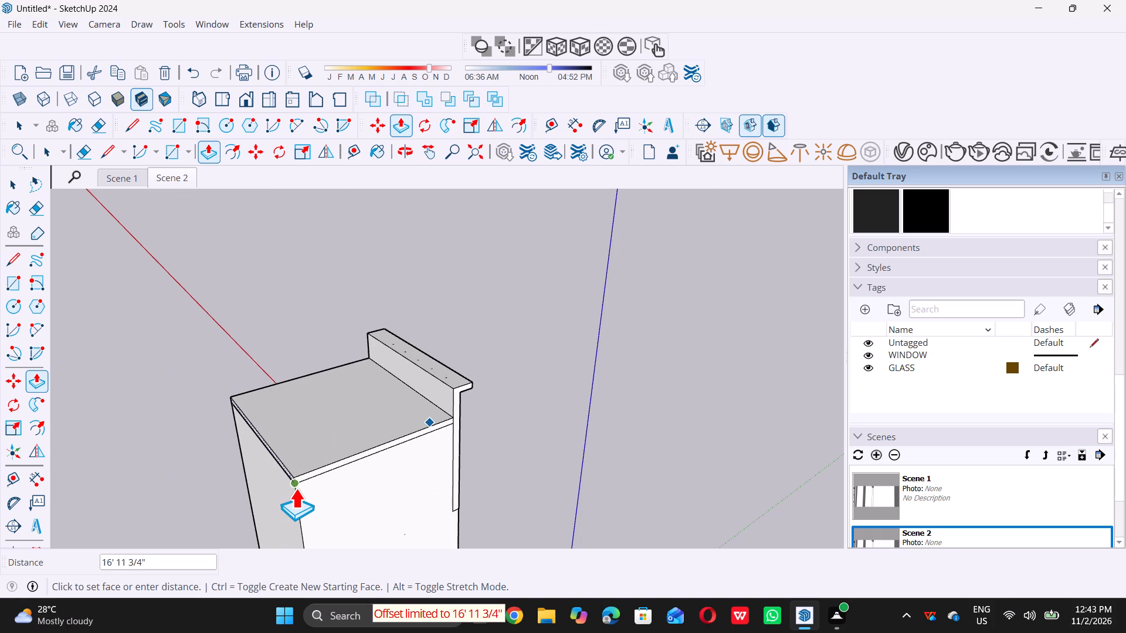
triple_click(296, 488)
key(space)
triple_click(528, 475)
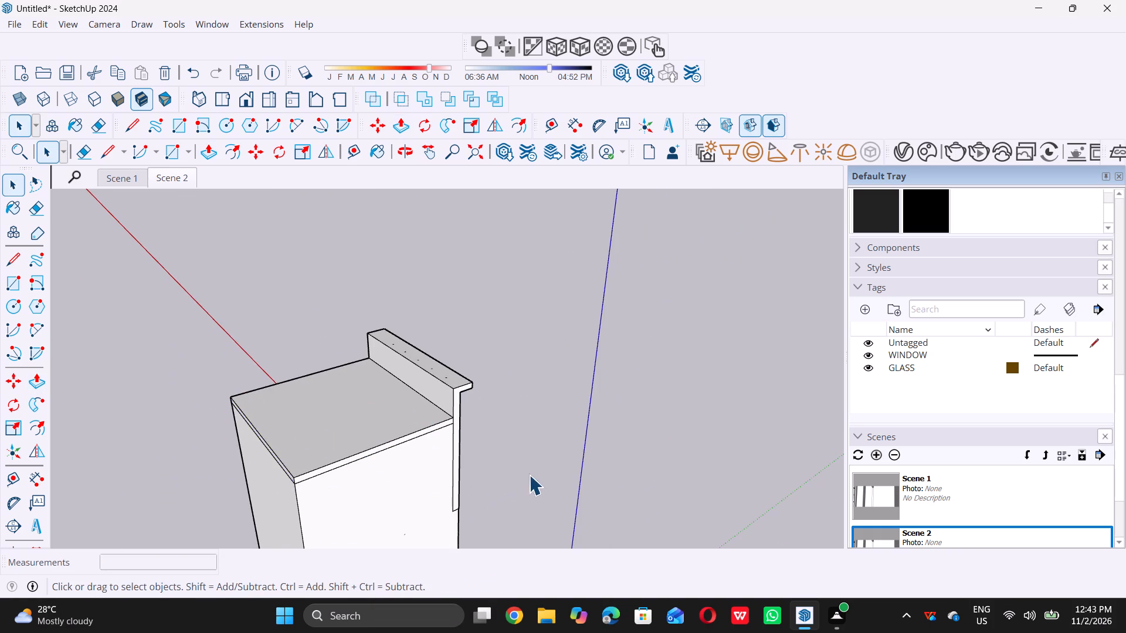
Examine the whole kiosk from outside, viewing its front facade, signs, windows and entrance steps.
scroll(536, 438, down, 6)
middle_drag(533, 437, 43, 336)
middle_click(42, 336)
middle_drag(461, 458, 404, 434)
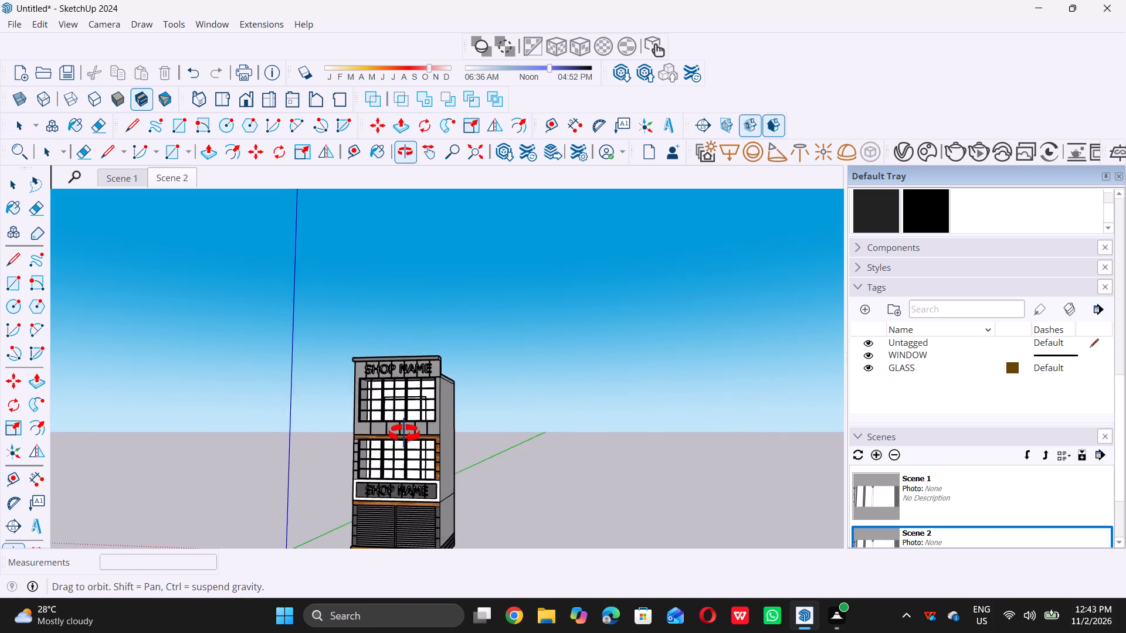
middle_drag(404, 434, 411, 450)
scroll(395, 460, up, 13)
scroll(380, 472, down, 11)
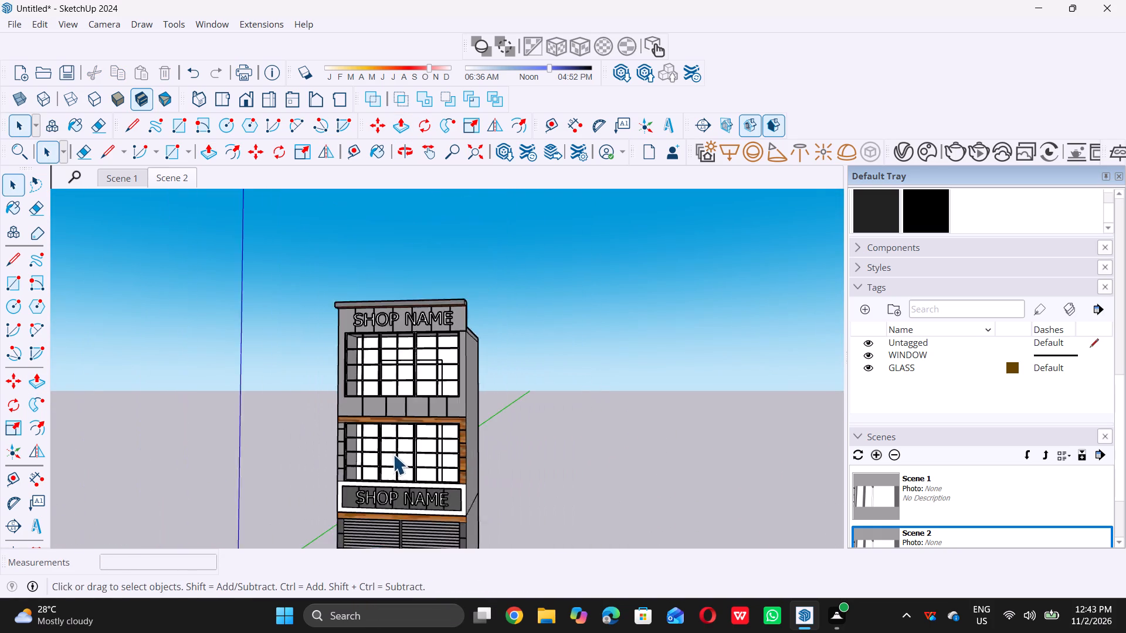
scroll(393, 454, down, 9)
middle_drag(422, 417, 428, 430)
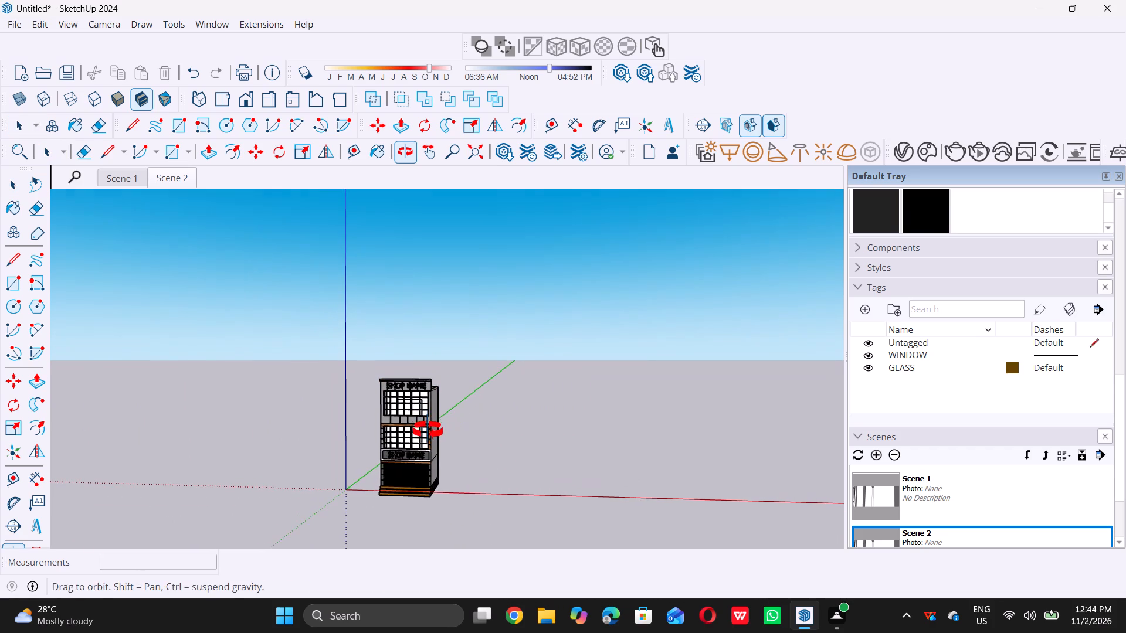
middle_drag(428, 430, 428, 431)
scroll(420, 435, up, 4)
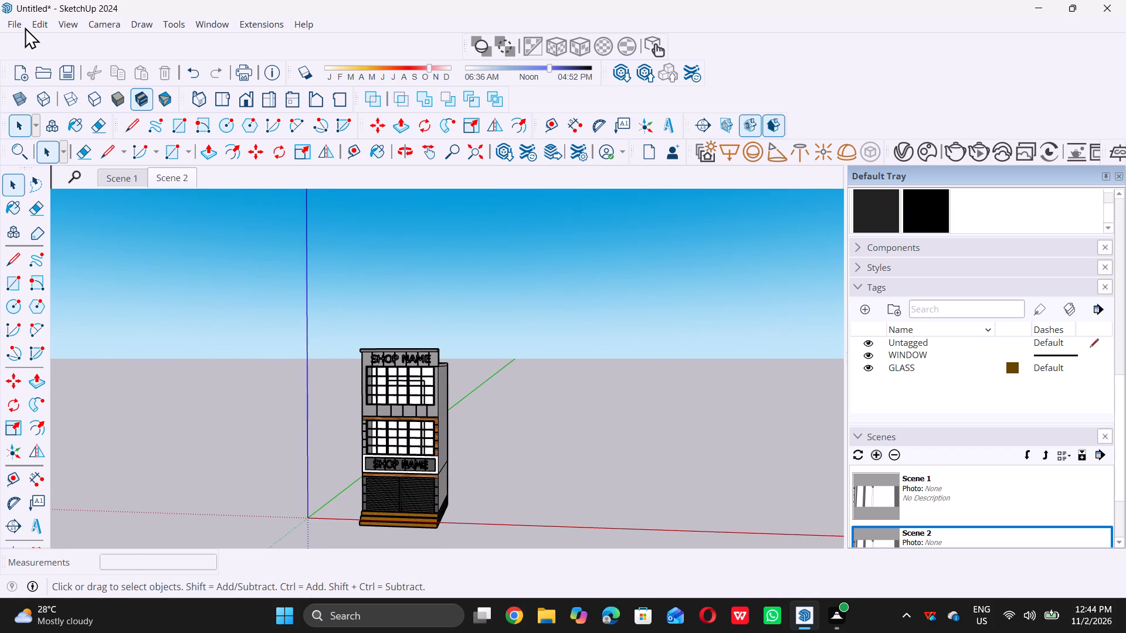
Start saving the model under a new name and browse to the vinod folder on the Desktop.
click(16, 25)
triple_click(62, 117)
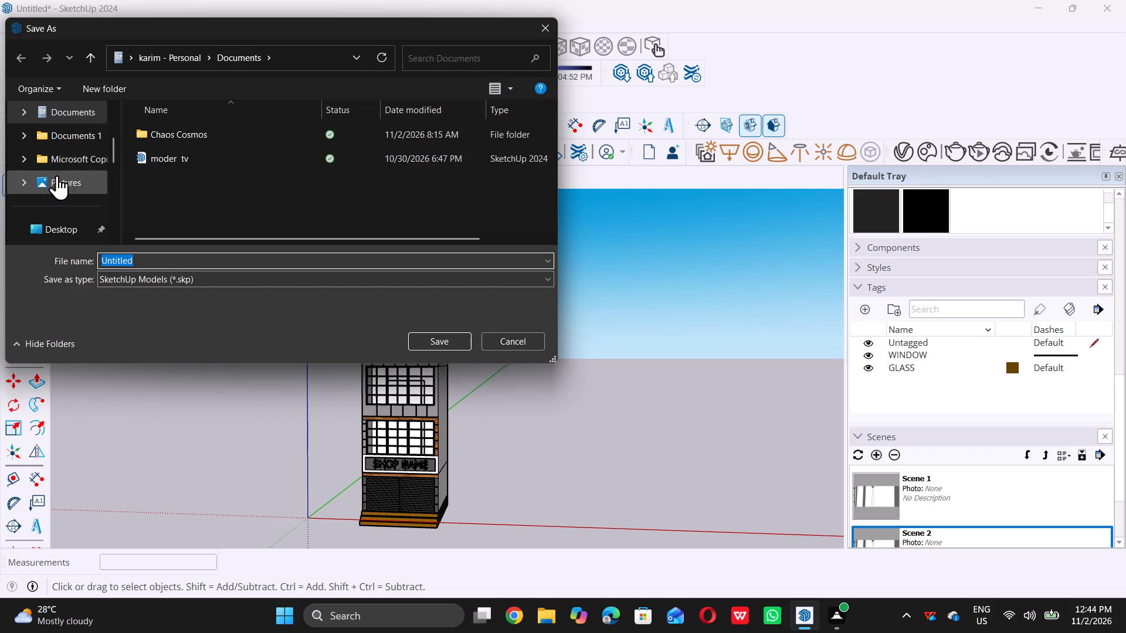
scroll(76, 146, down, 1)
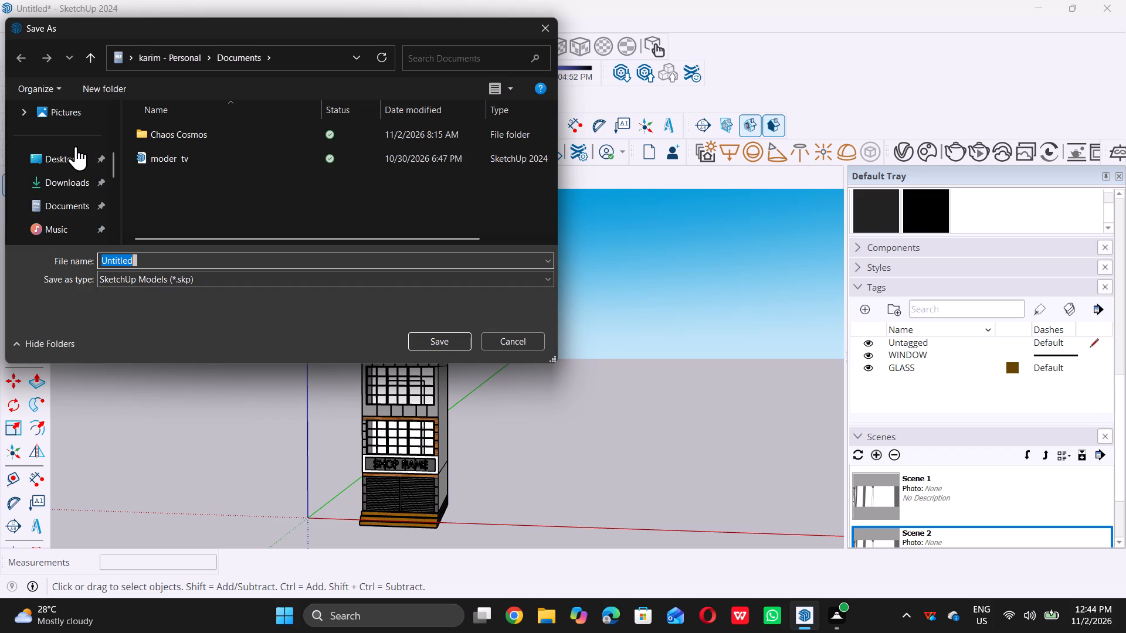
triple_click(71, 155)
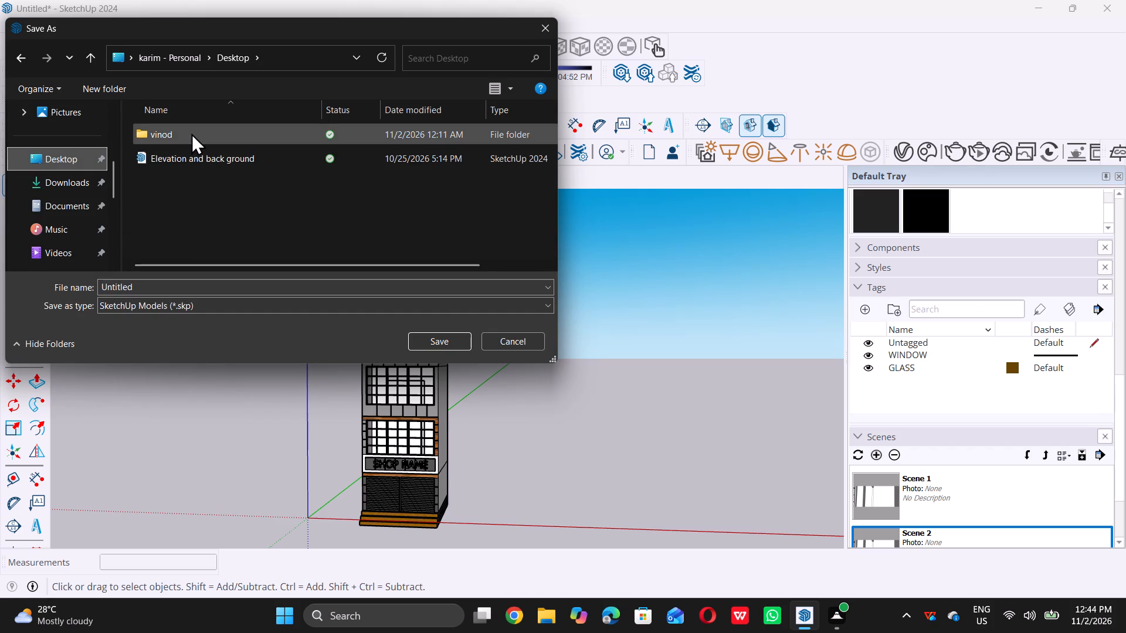
triple_click(191, 133)
double_click(191, 133)
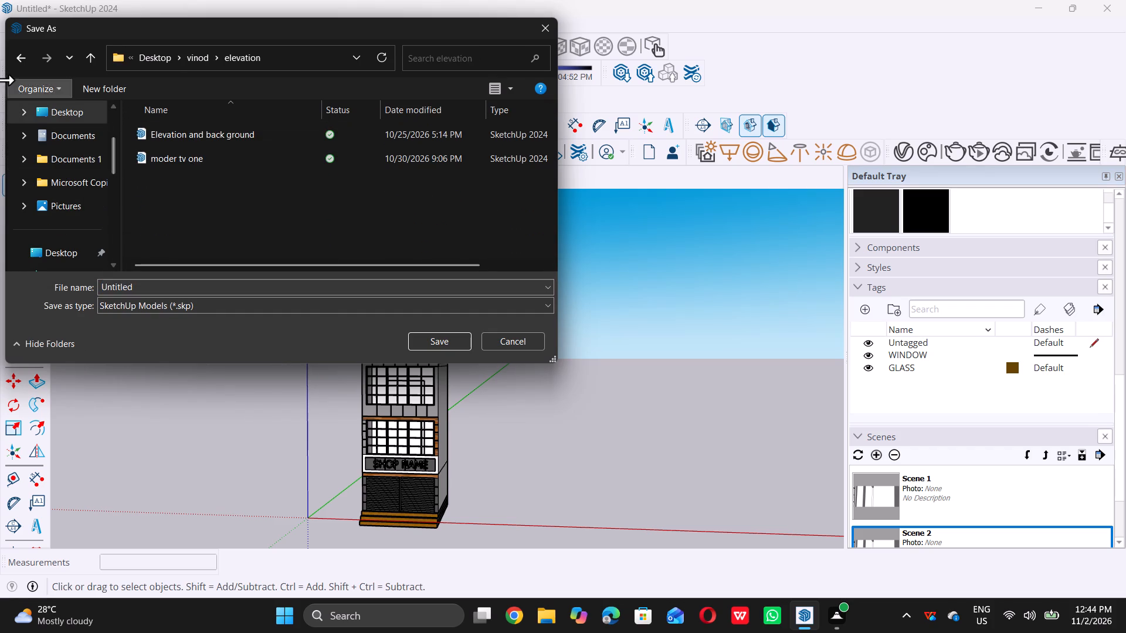
click(18, 56)
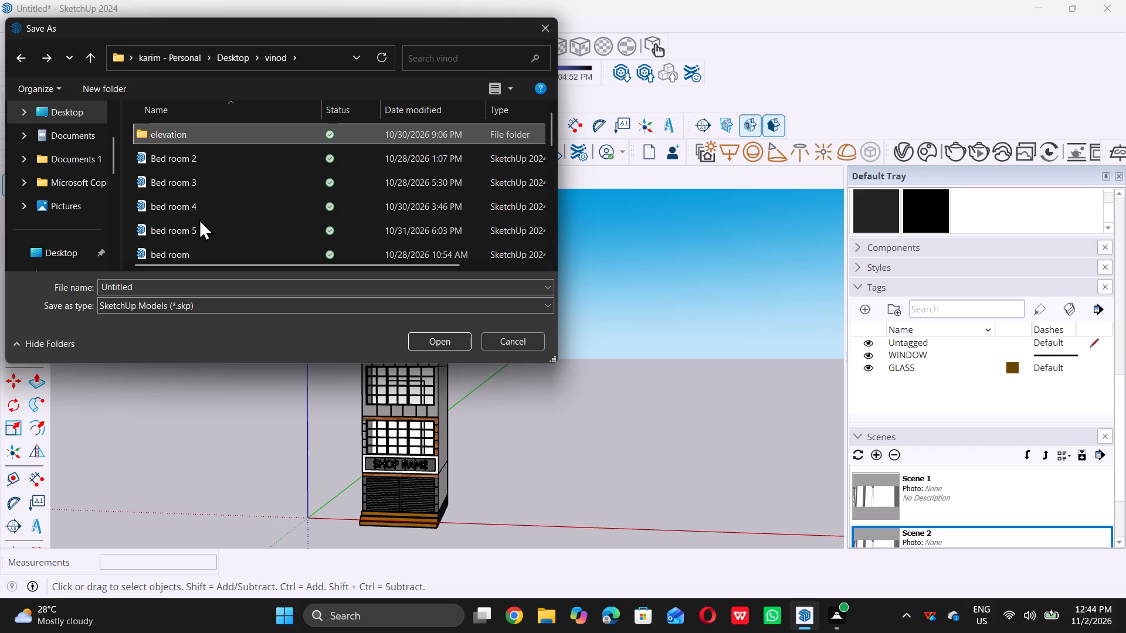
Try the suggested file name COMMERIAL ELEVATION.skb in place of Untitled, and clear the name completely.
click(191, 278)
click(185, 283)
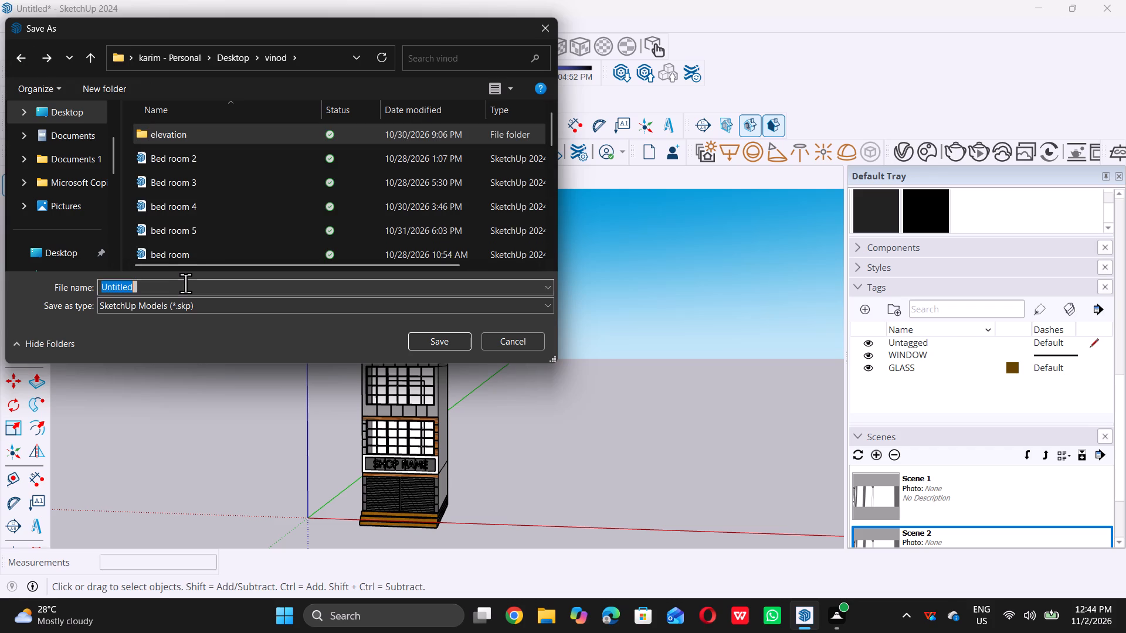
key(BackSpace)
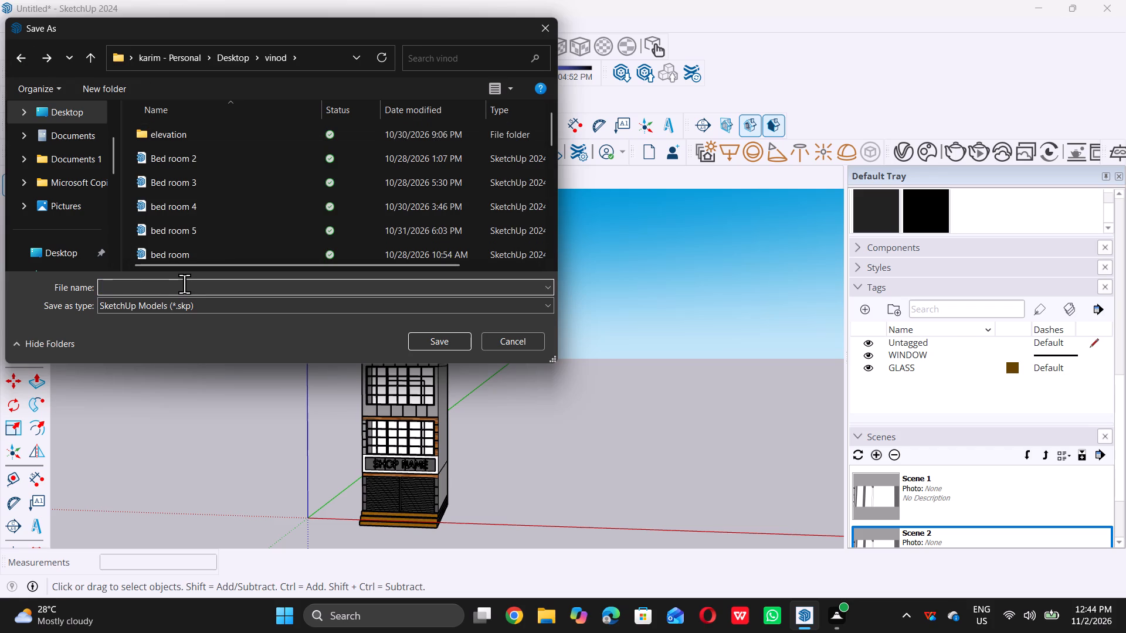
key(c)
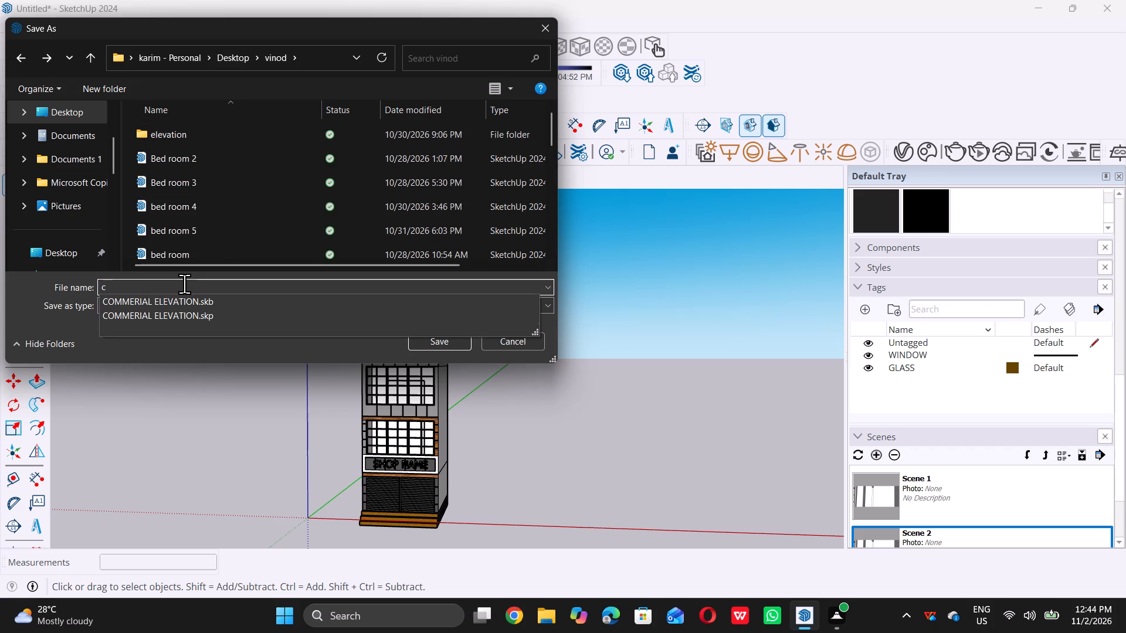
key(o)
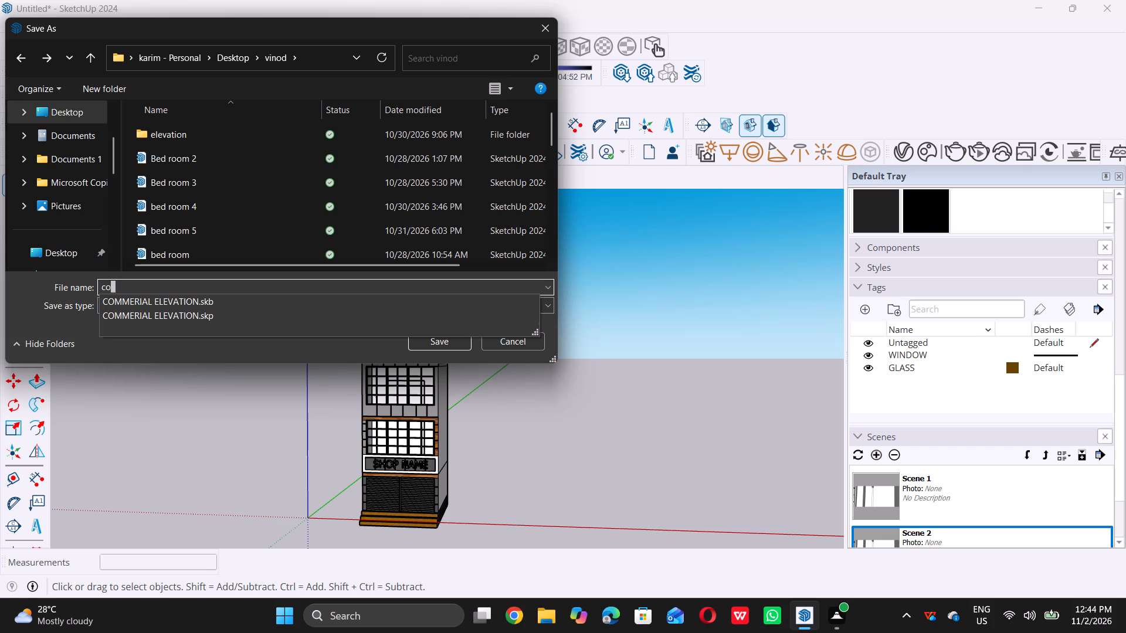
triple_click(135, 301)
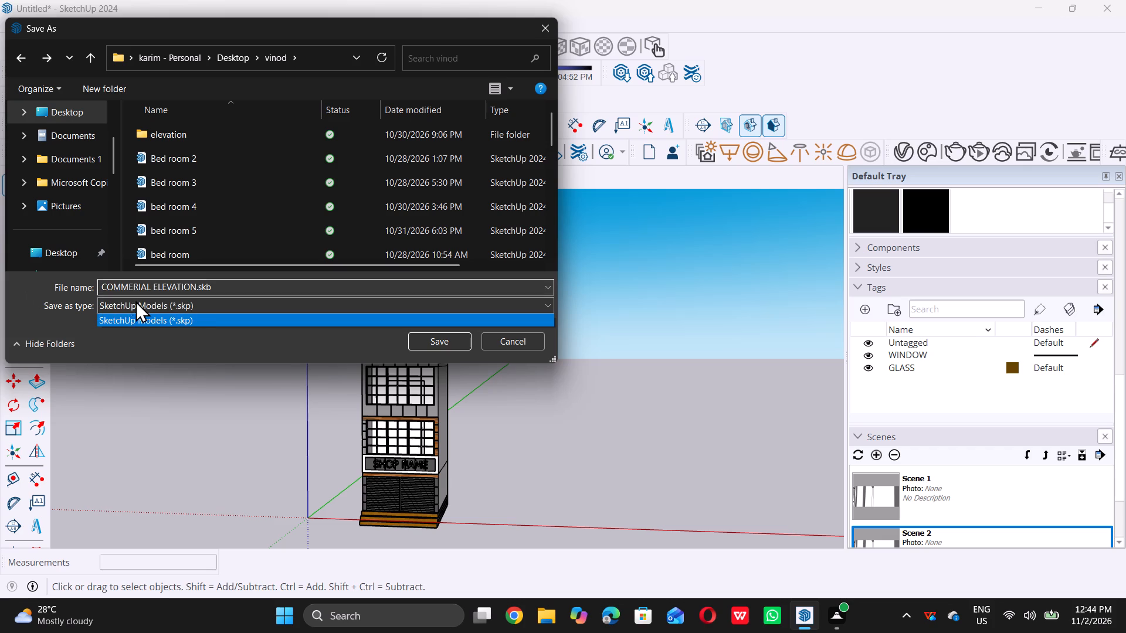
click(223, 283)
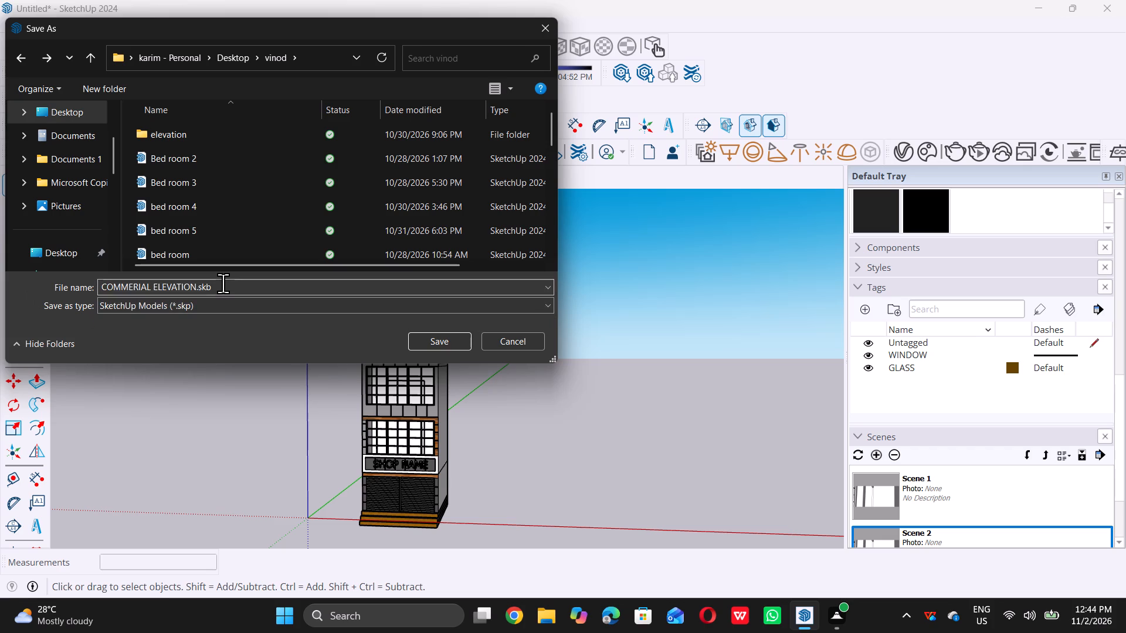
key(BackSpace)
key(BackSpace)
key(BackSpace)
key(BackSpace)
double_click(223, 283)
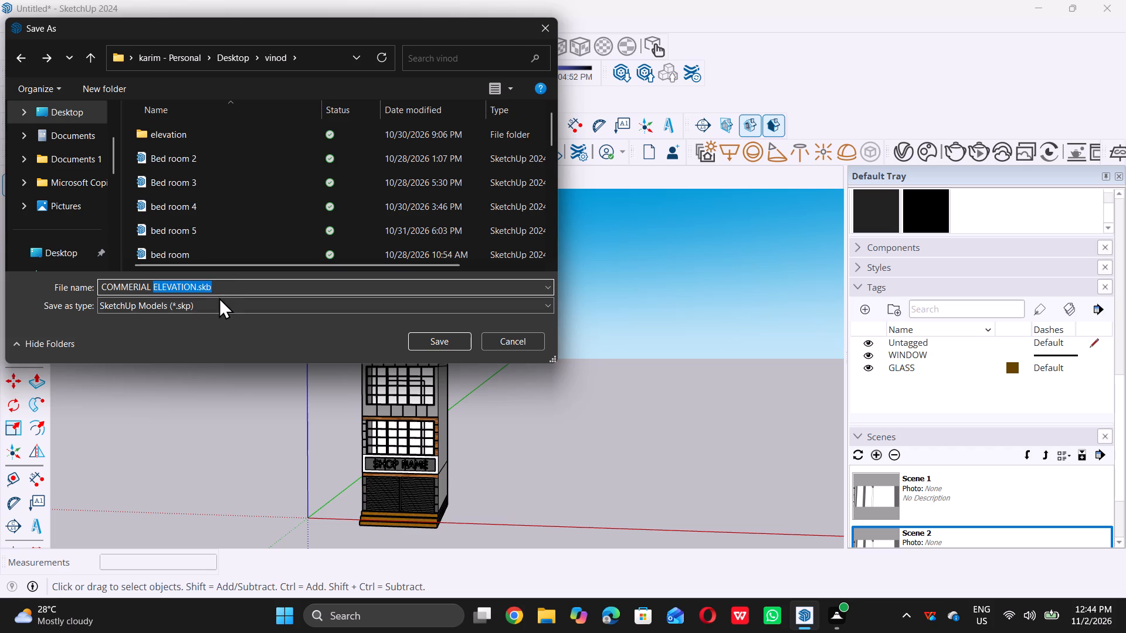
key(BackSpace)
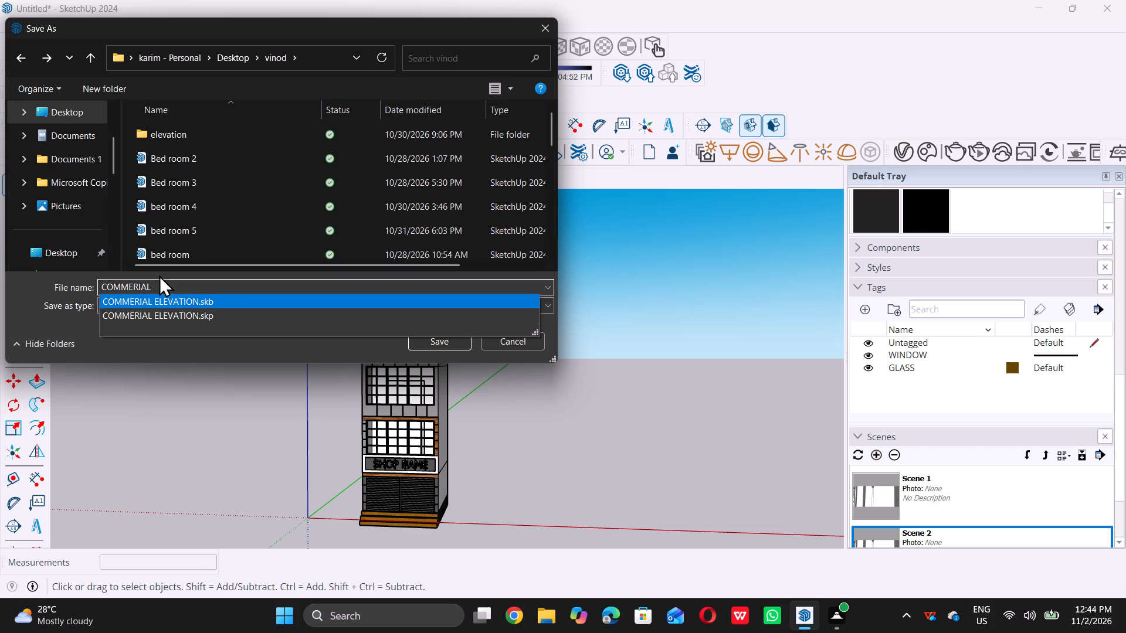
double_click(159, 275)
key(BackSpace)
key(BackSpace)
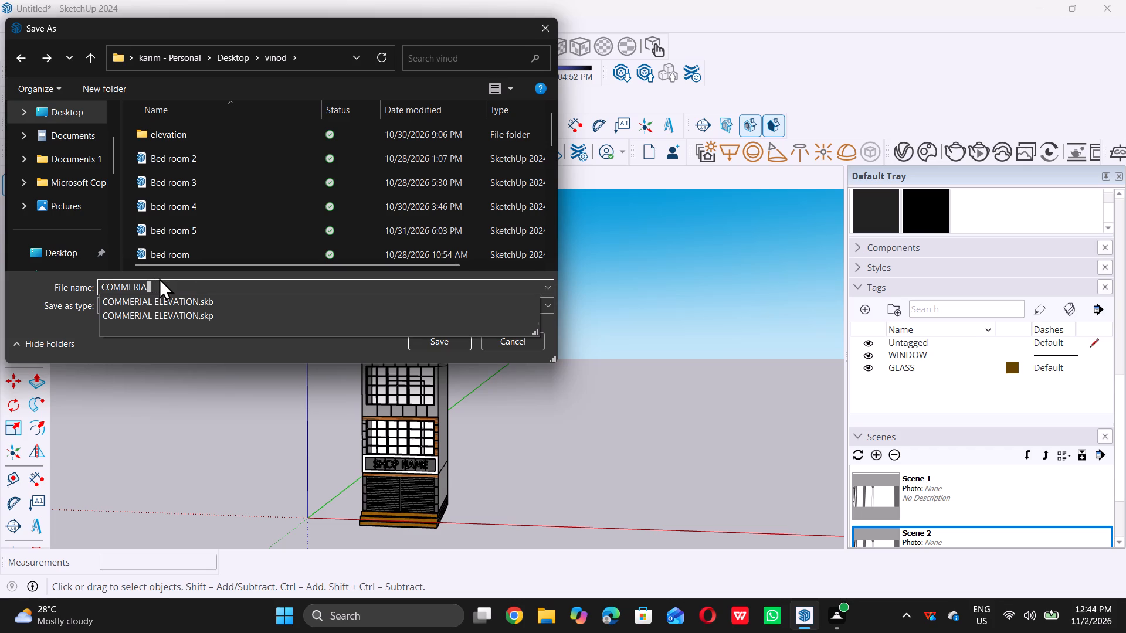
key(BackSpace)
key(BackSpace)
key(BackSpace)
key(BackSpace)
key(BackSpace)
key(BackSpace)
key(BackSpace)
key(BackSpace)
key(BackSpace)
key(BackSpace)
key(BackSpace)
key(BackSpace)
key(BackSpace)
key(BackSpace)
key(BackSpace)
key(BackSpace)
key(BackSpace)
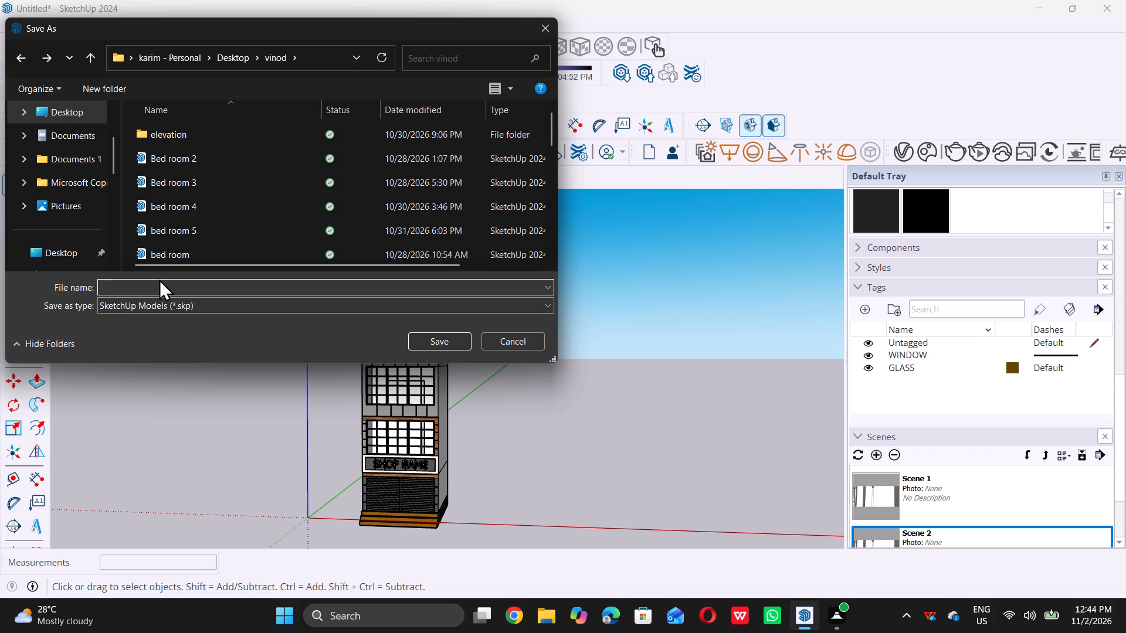
Save the model as "Commerial Elevation" in the vinod folder, replacing the existing file of that name.
key(c)
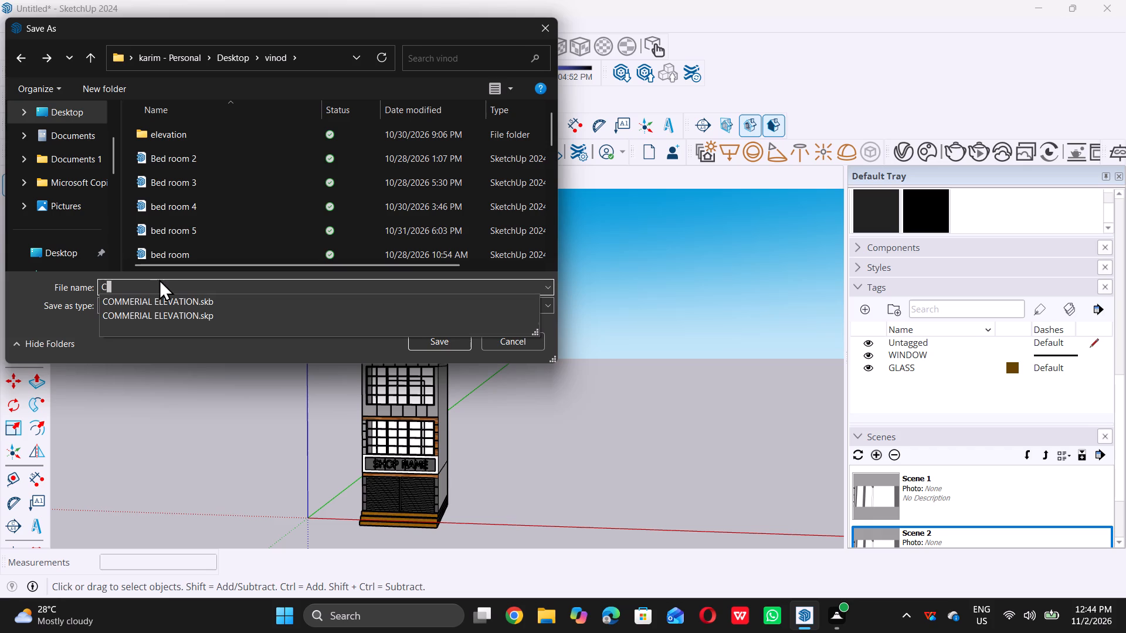
key(o)
text(mm)
text(erial)
key(space)
key(e)
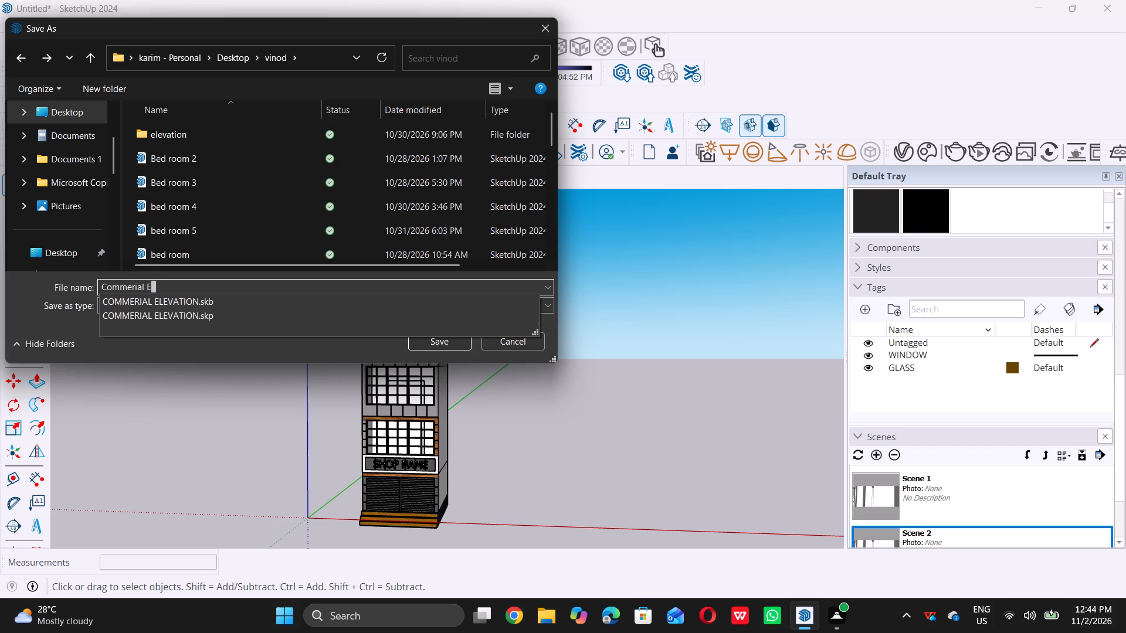
text(leva)
text(tio)
key(n)
double_click(434, 341)
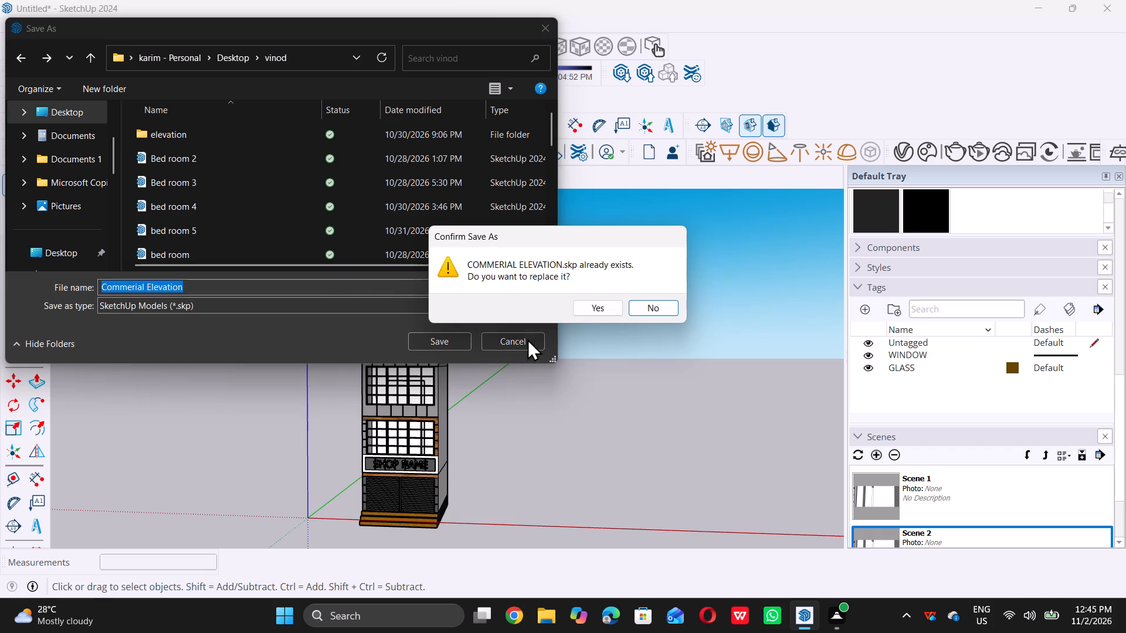
click(609, 312)
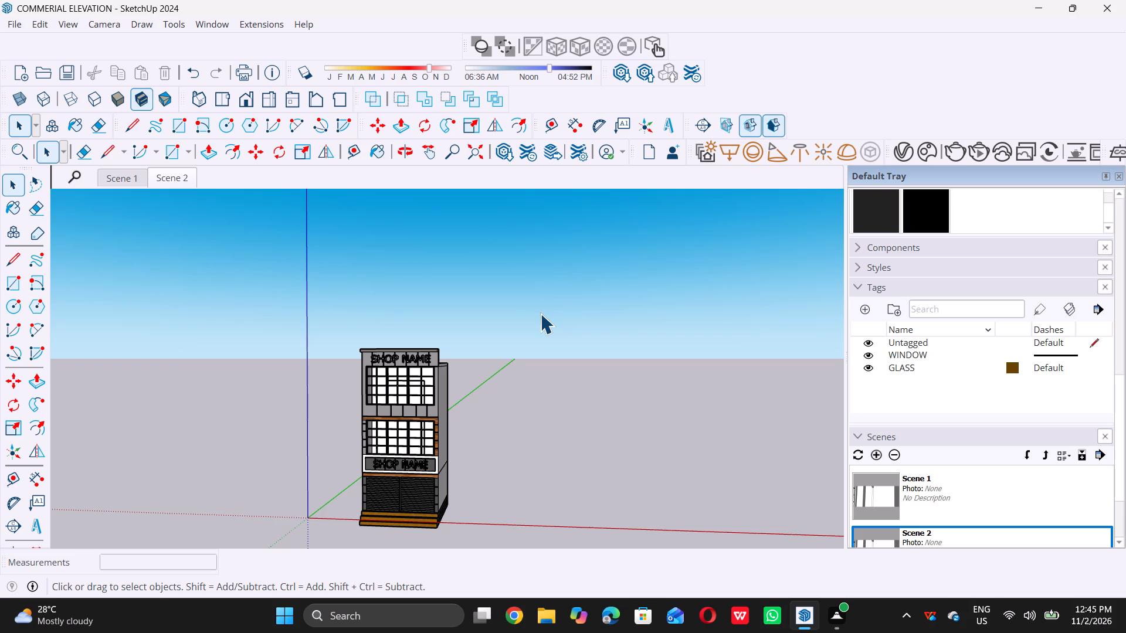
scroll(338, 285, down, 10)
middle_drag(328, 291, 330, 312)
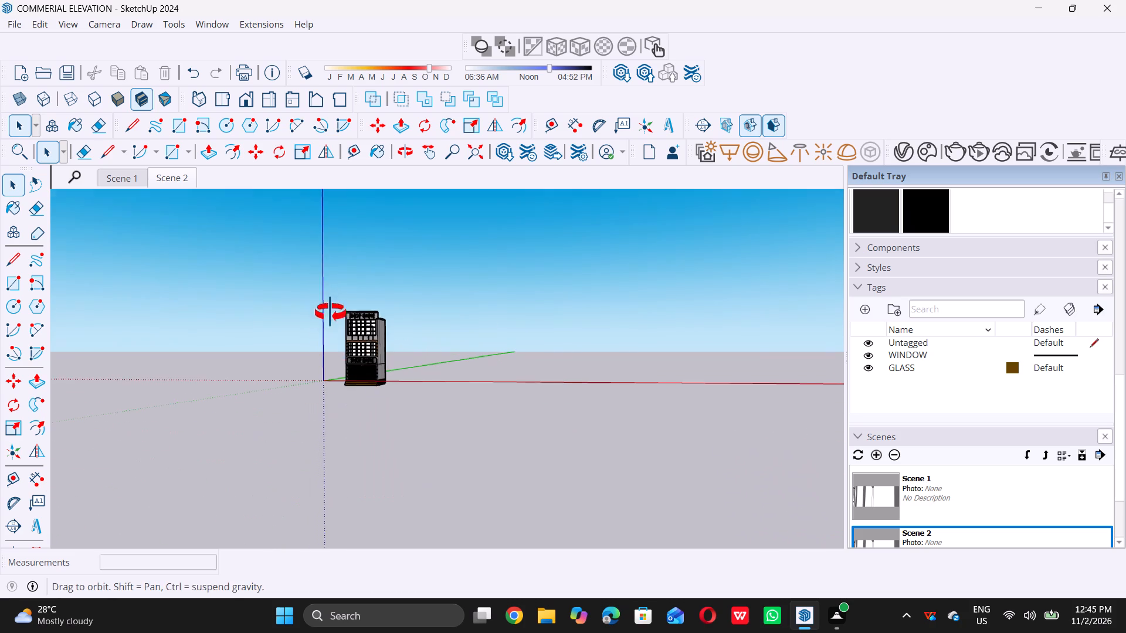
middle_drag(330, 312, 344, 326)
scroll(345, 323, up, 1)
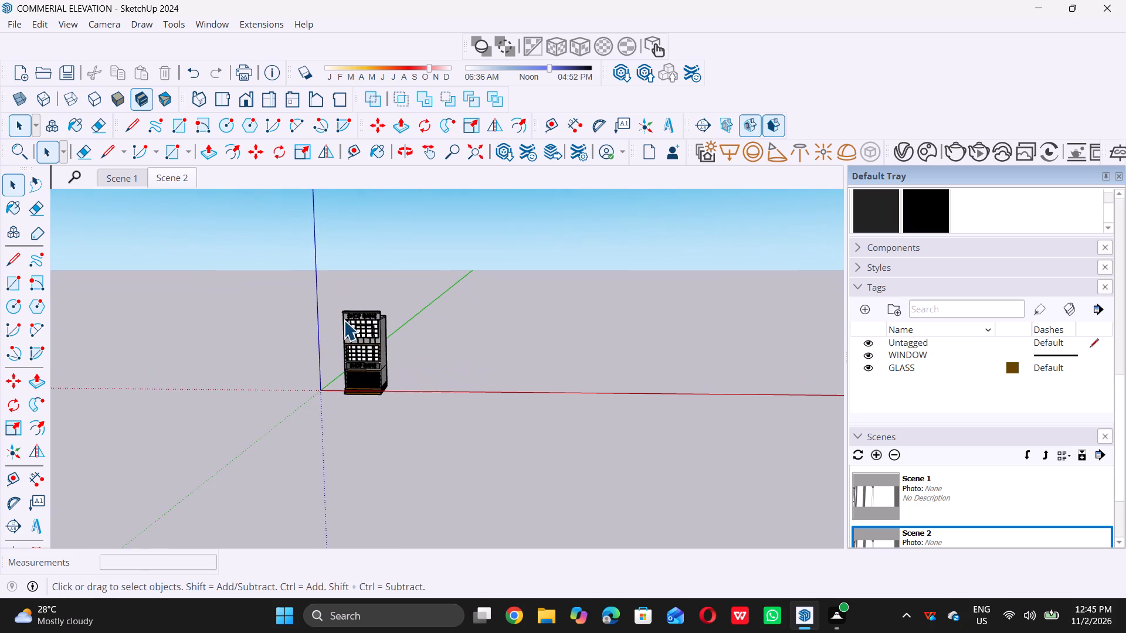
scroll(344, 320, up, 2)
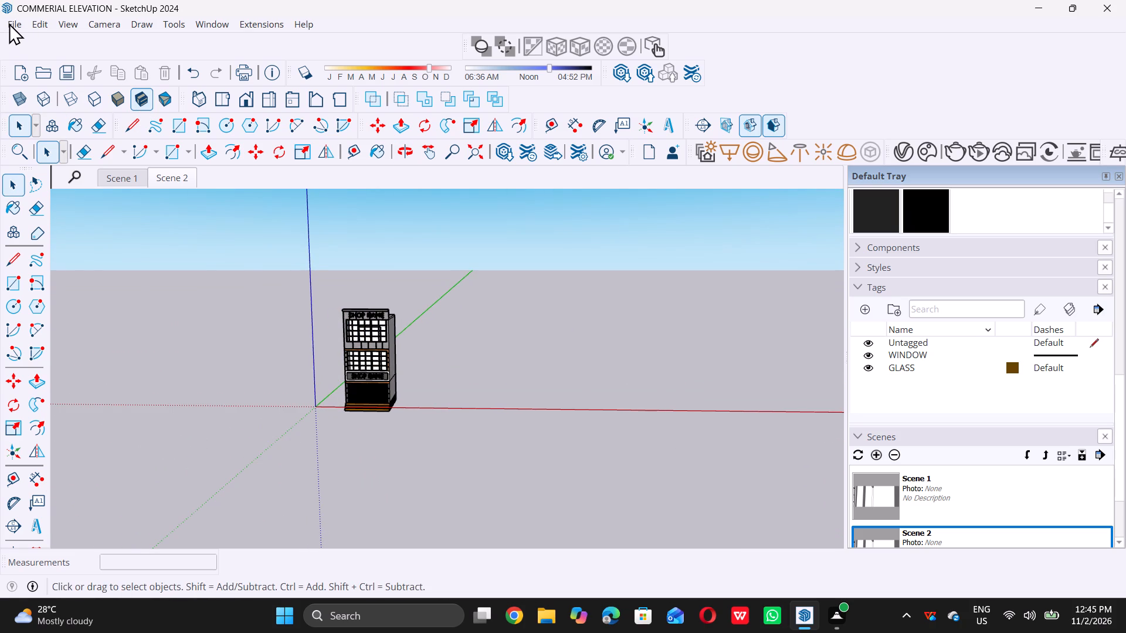
Save the model under the new name "Commerial Elevation one" in the vinod folder, as a SketchUp model.
double_click(9, 23)
click(9, 22)
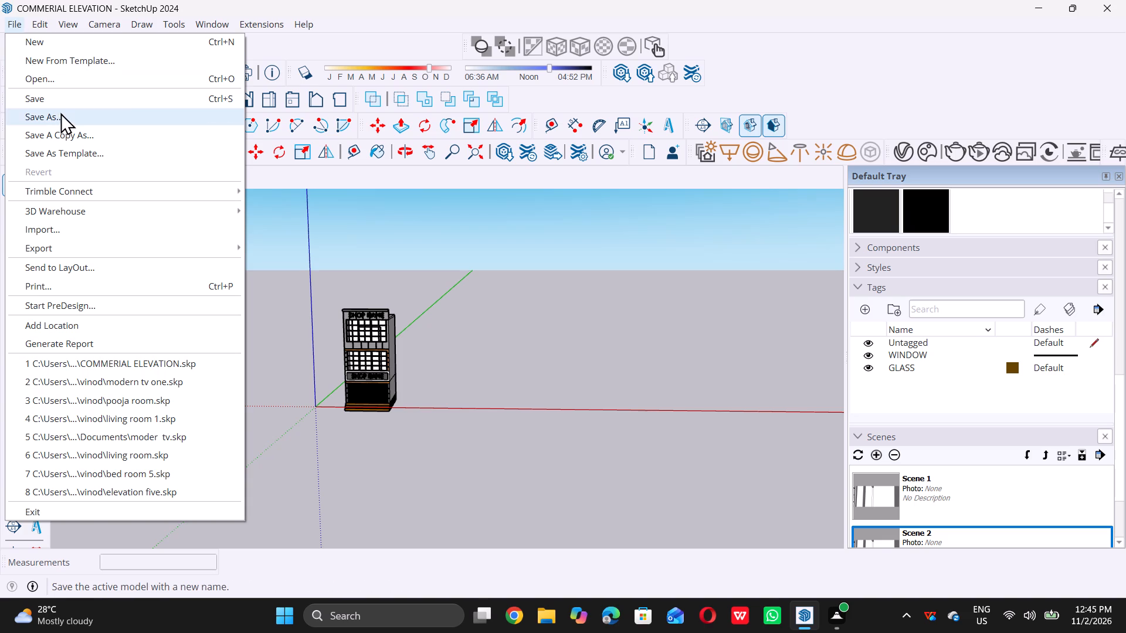
double_click(62, 115)
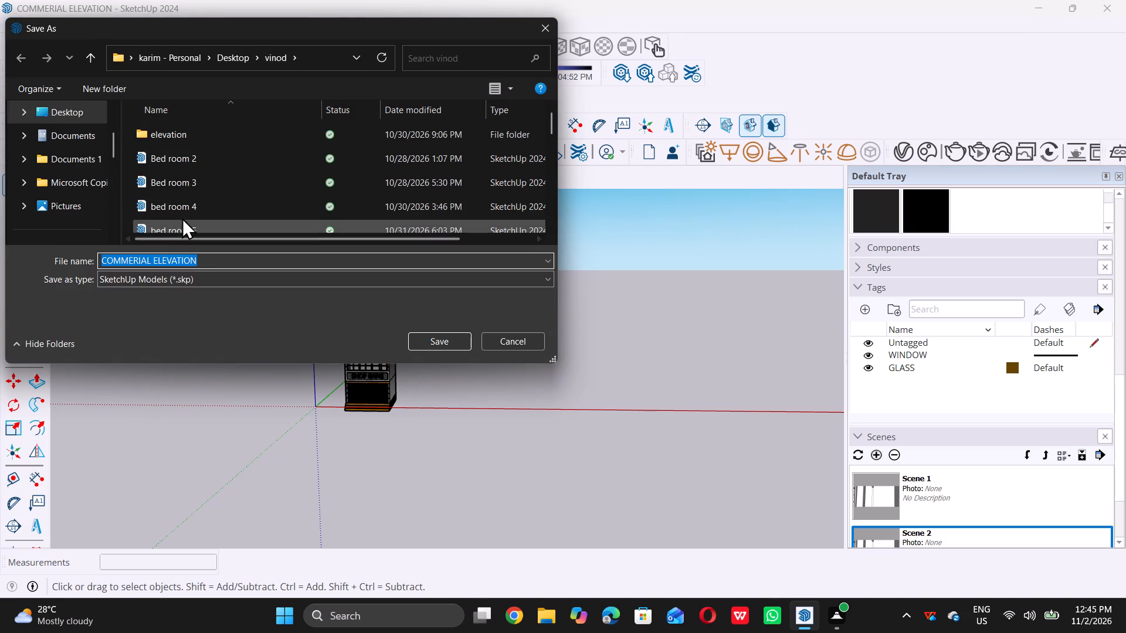
scroll(212, 213, down, 3)
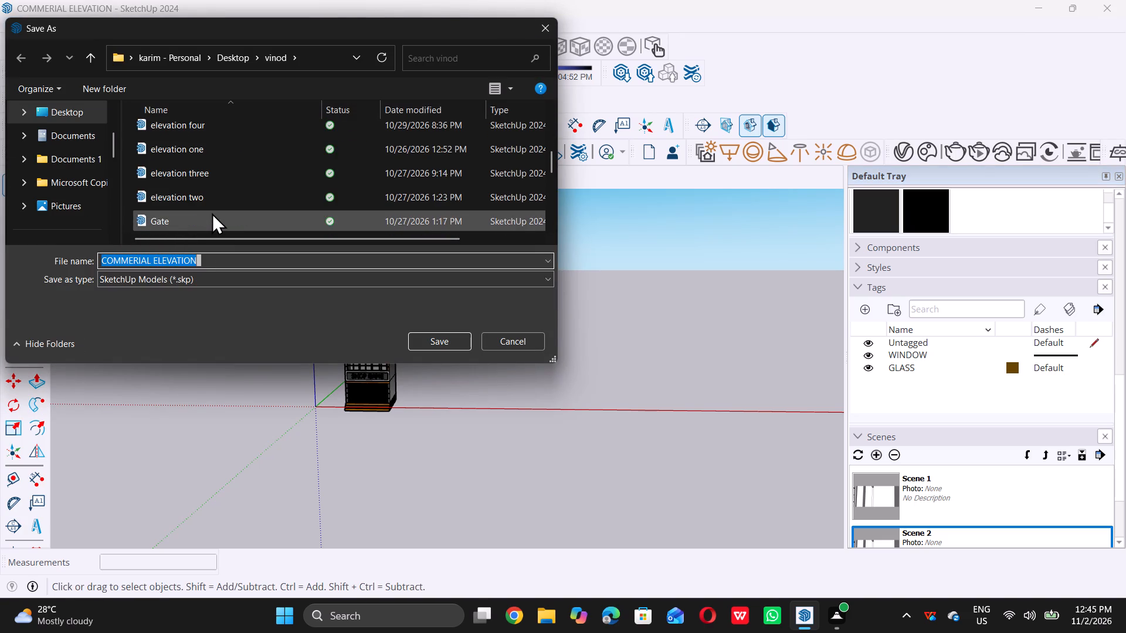
scroll(212, 213, down, 2)
scroll(212, 213, up, 8)
scroll(213, 210, down, 1)
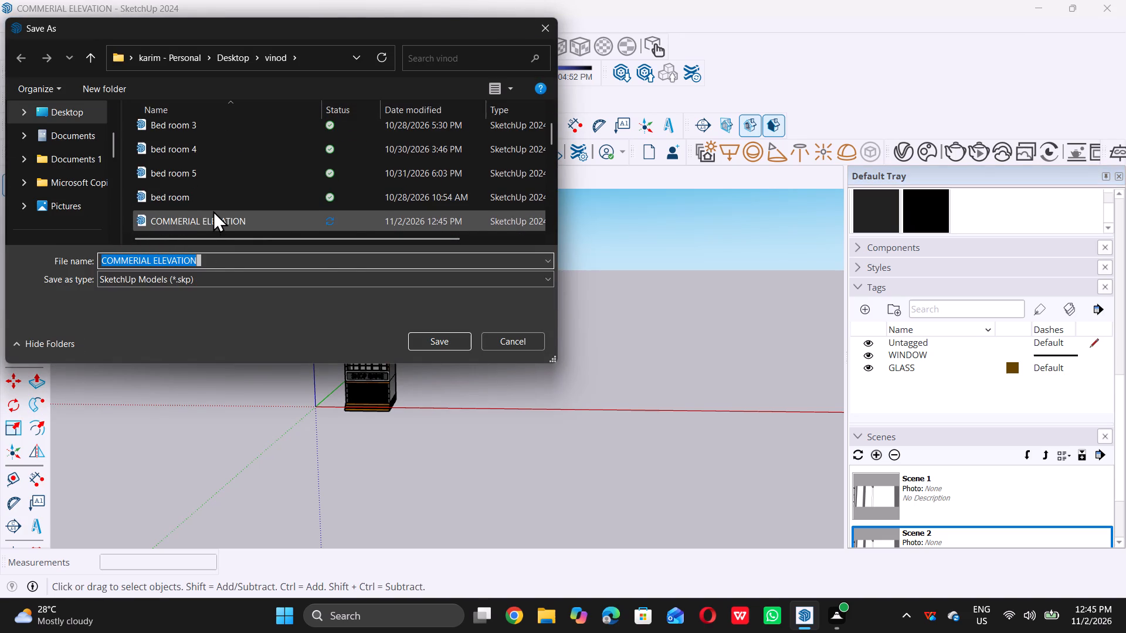
triple_click(208, 259)
click(208, 259)
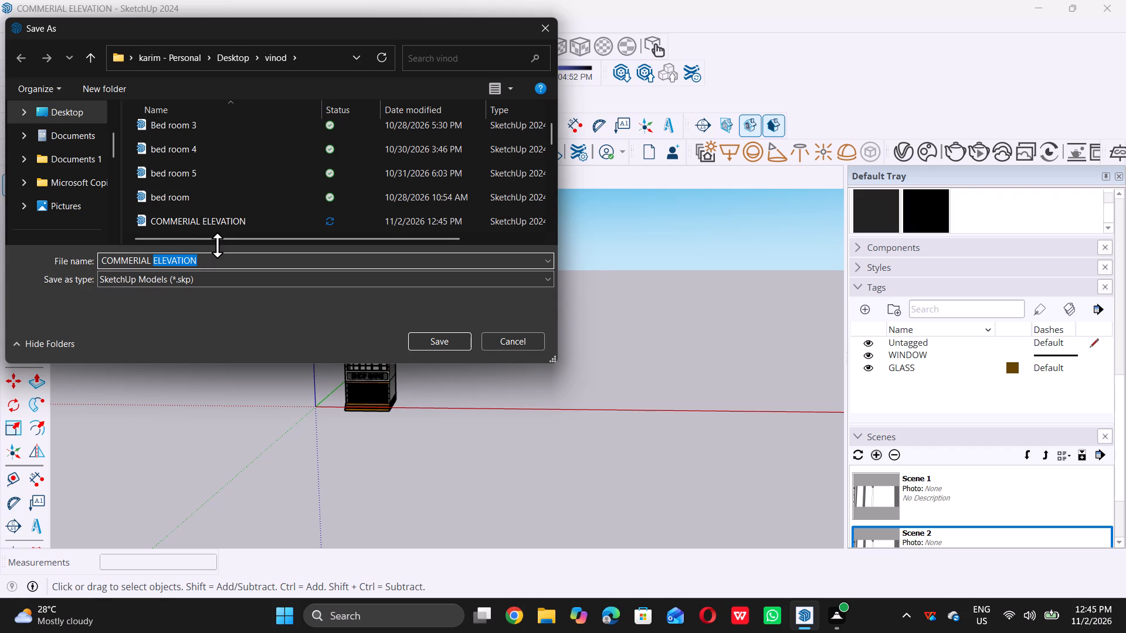
triple_click(218, 252)
key(BackSpace)
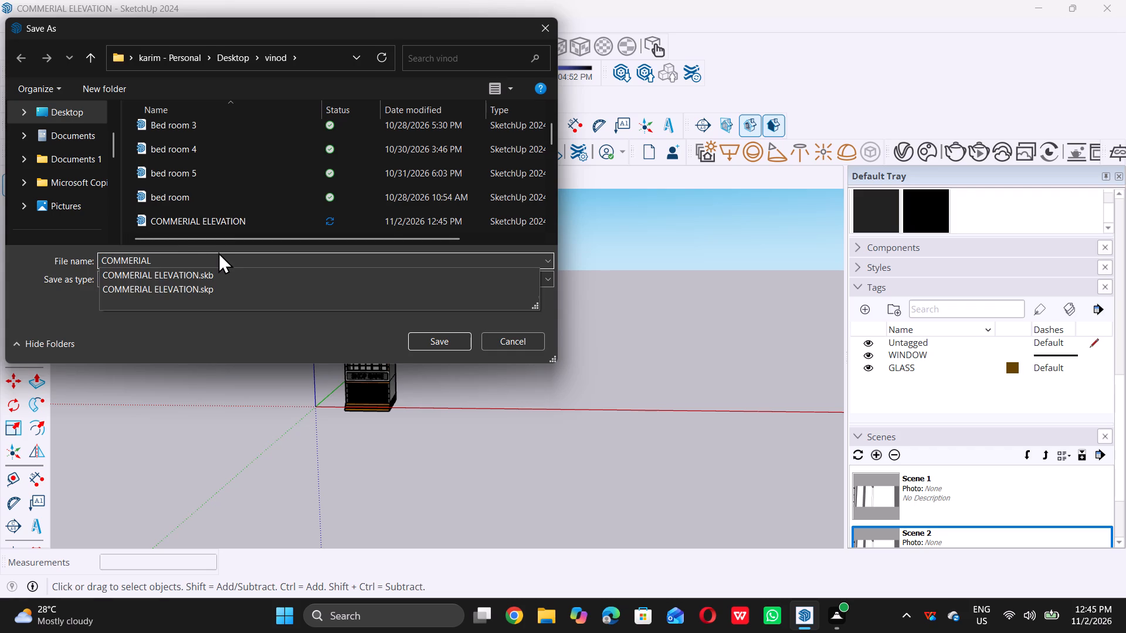
key(BackSpace)
key(BackSpace)
key(BackSpace)
key(BackSpace)
key(BackSpace)
key(BackSpace)
key(BackSpace)
key(BackSpace)
key(BackSpace)
key(BackSpace)
key(BackSpace)
key(BackSpace)
key(BackSpace)
key(BackSpace)
key(BackSpace)
key(BackSpace)
key(BackSpace)
key(BackSpace)
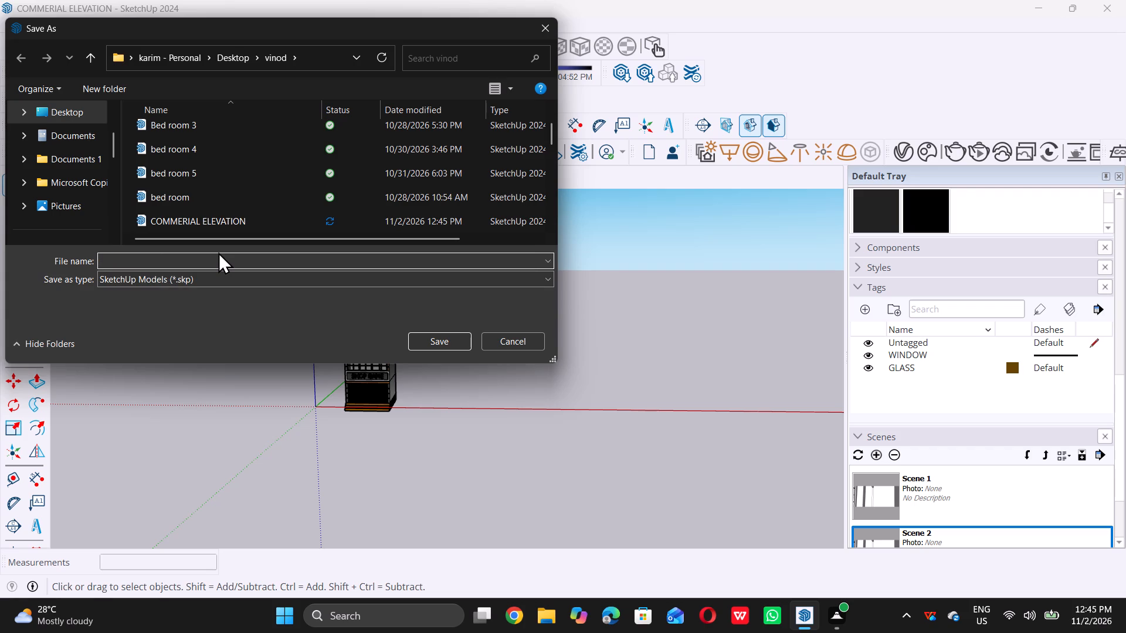
key(c)
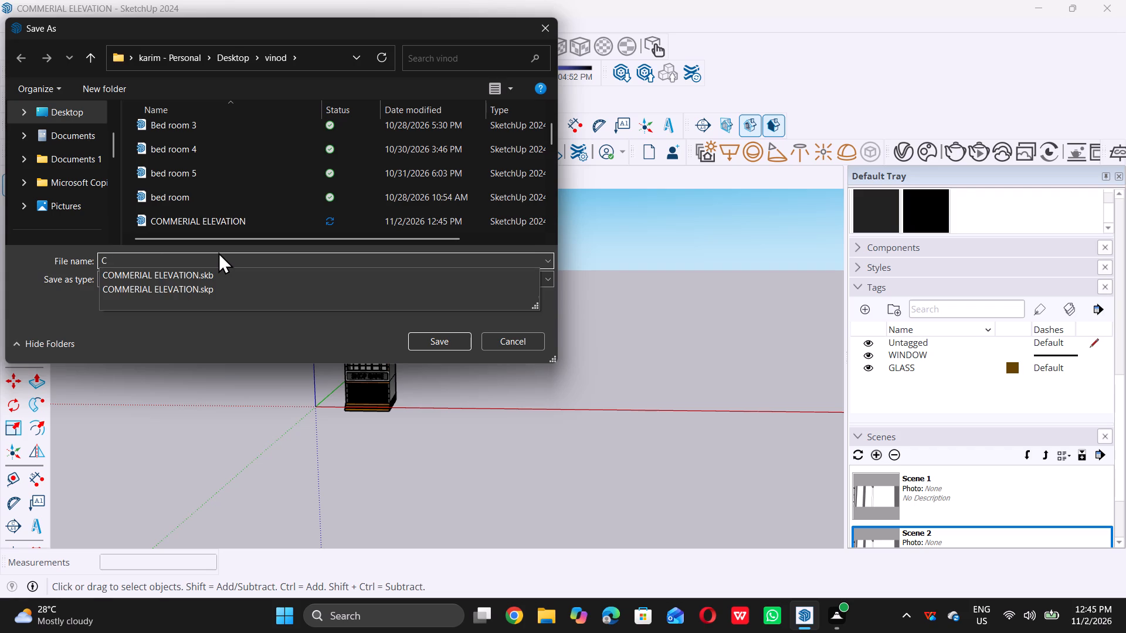
text(om)
key(m)
text(erial)
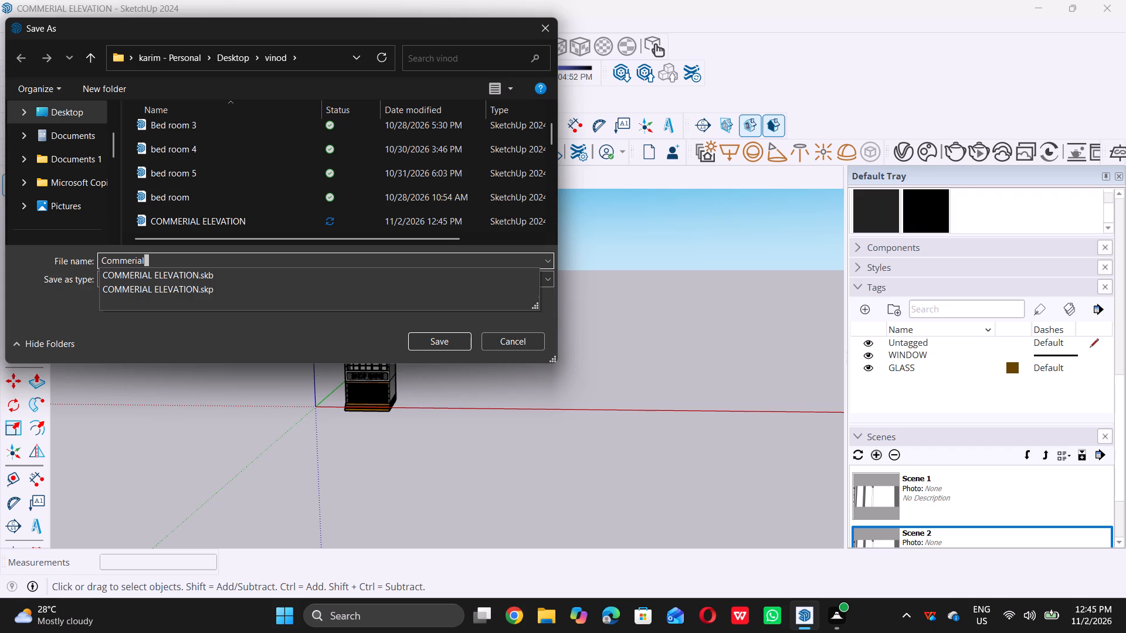
key(space)
key(e)
text(leva)
text(tion)
key(space)
text(one)
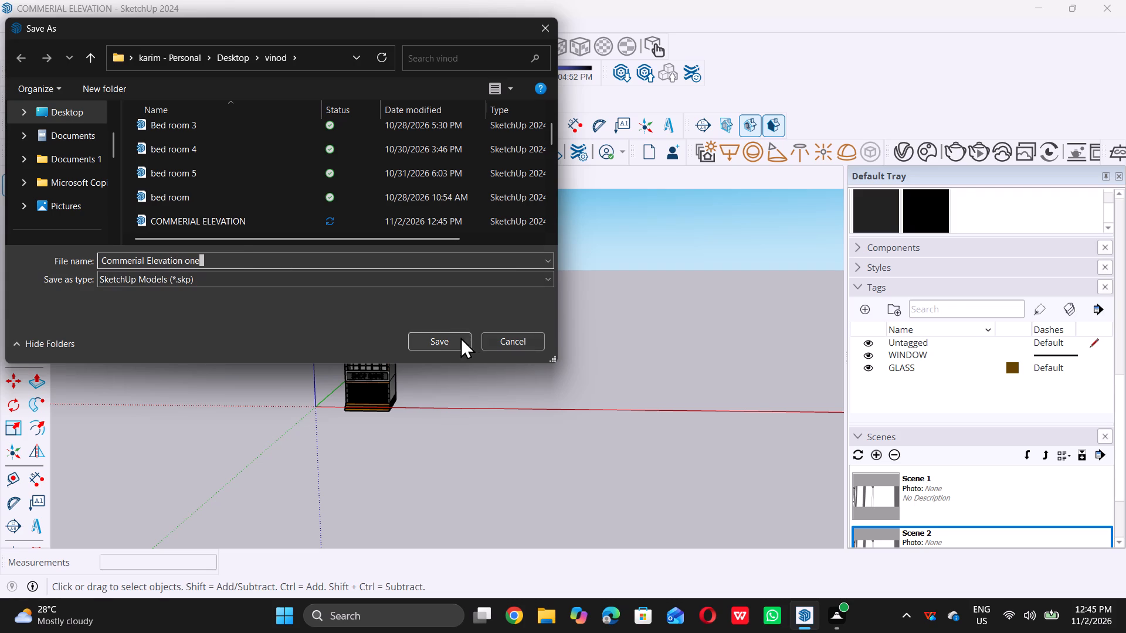
double_click(447, 342)
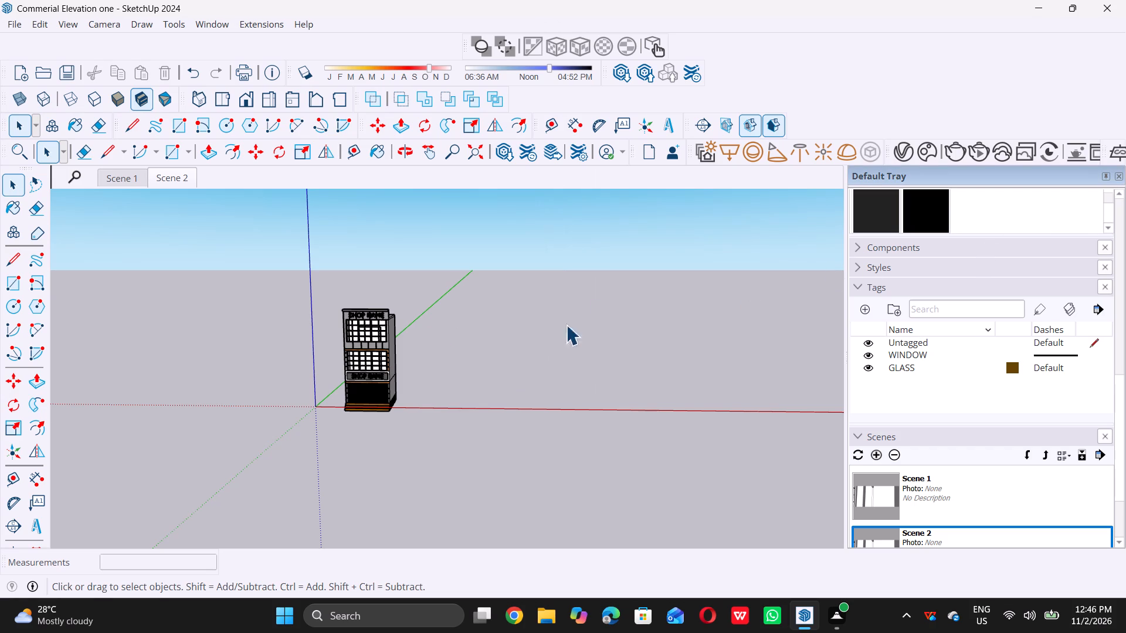
Save the current model again under its existing name.
scroll(352, 400, up, 5)
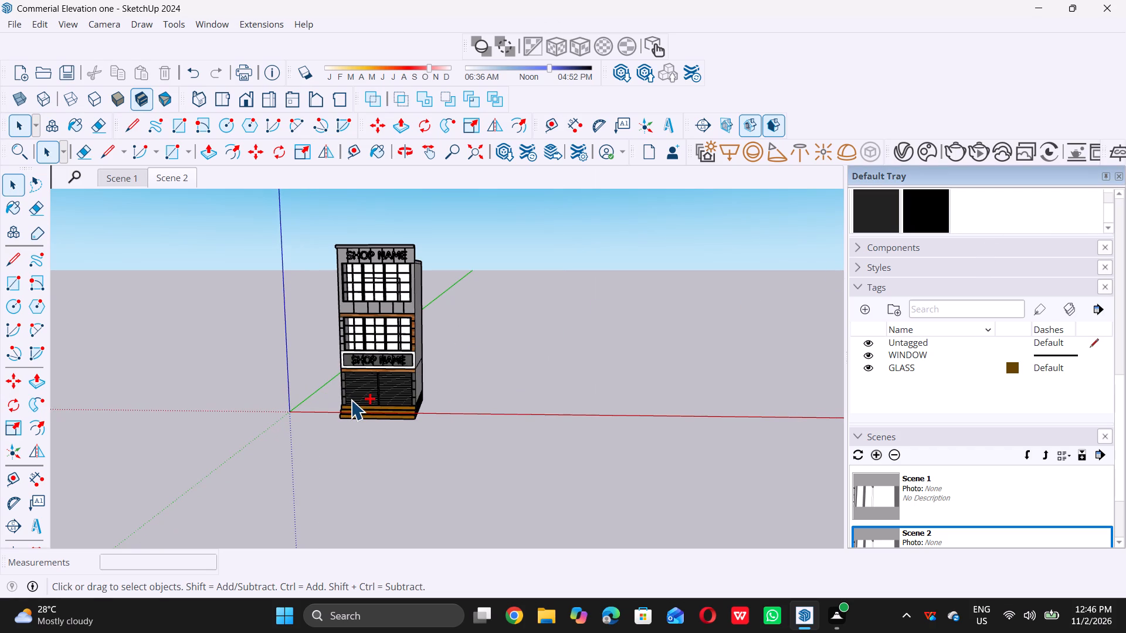
key(ctrl+s)
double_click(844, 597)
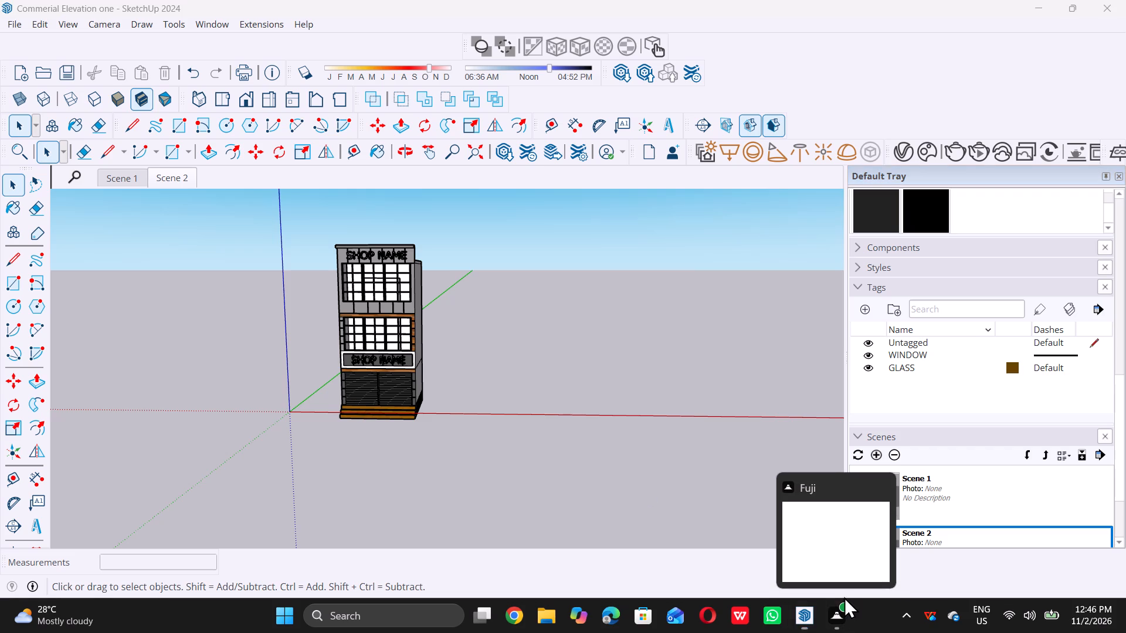